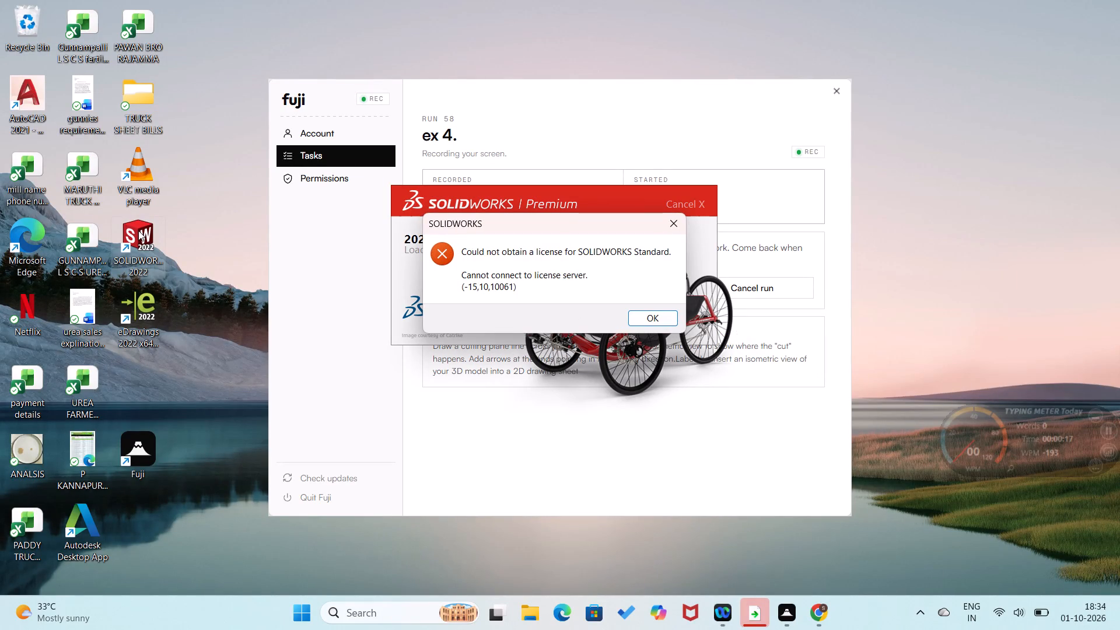
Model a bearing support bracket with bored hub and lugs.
Open the Windows power options to restart the computer after the SOLIDWORKS license error.
{"action": "left_click", "coordinate": [298, 608]}
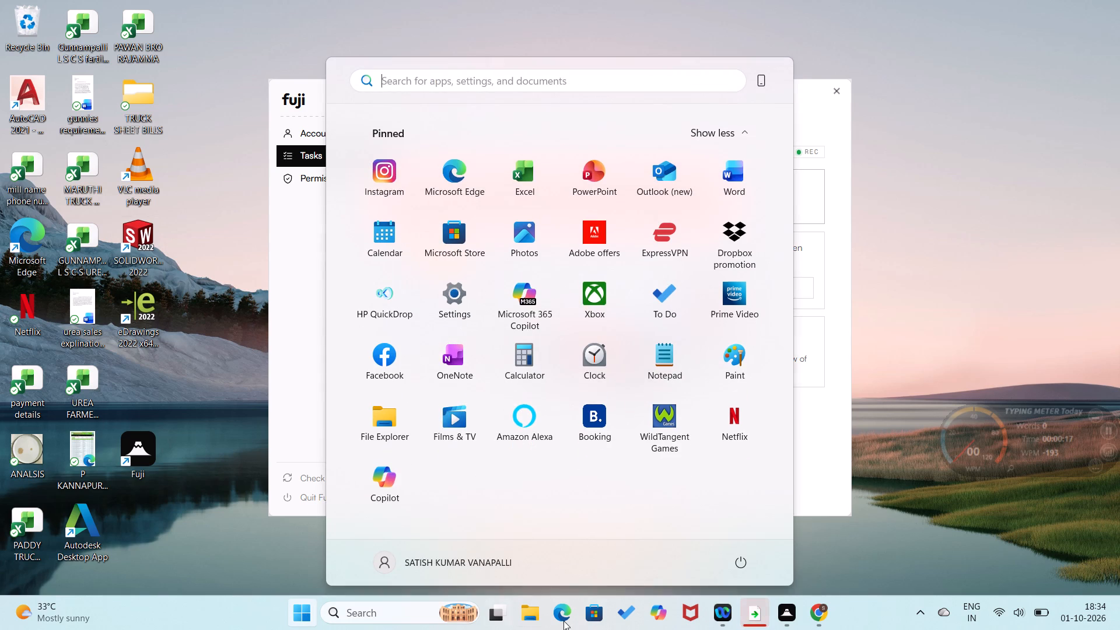
{"action": "left_click", "coordinate": [737, 559]}
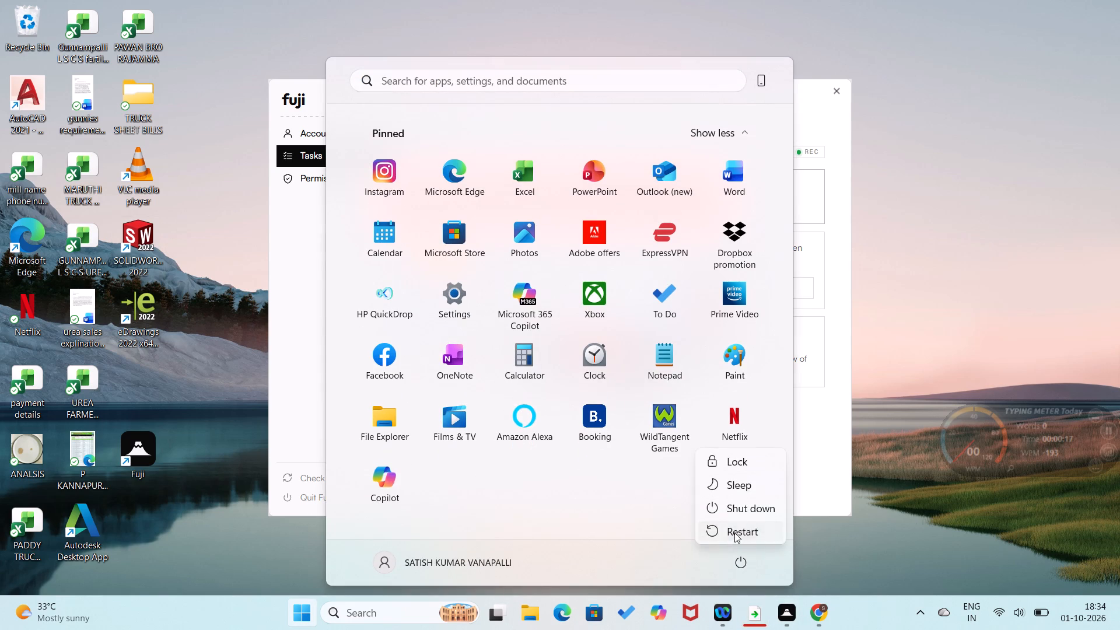
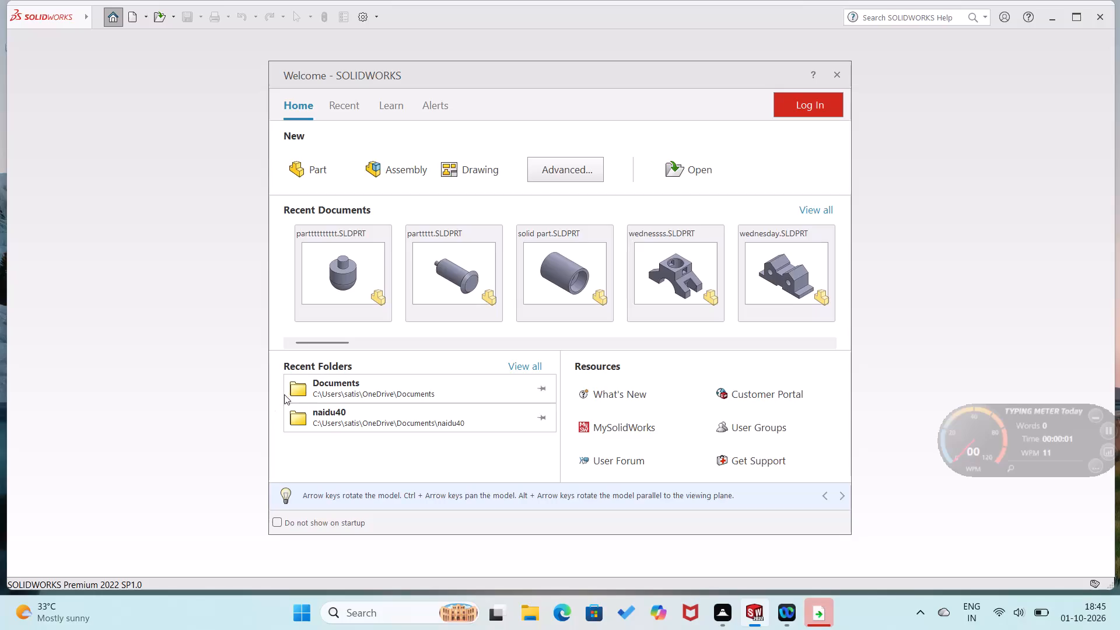
Create a new part and open a sketch on the Front Plane.
{"action": "left_click", "coordinate": [328, 170]}
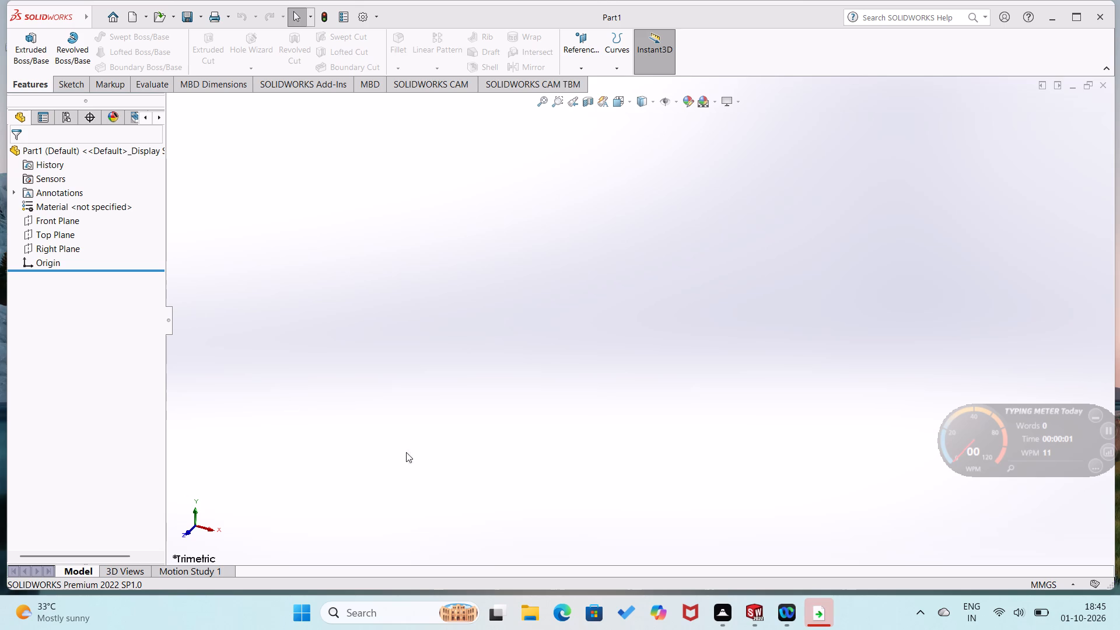
{"action": "right_click", "coordinate": [51, 216]}
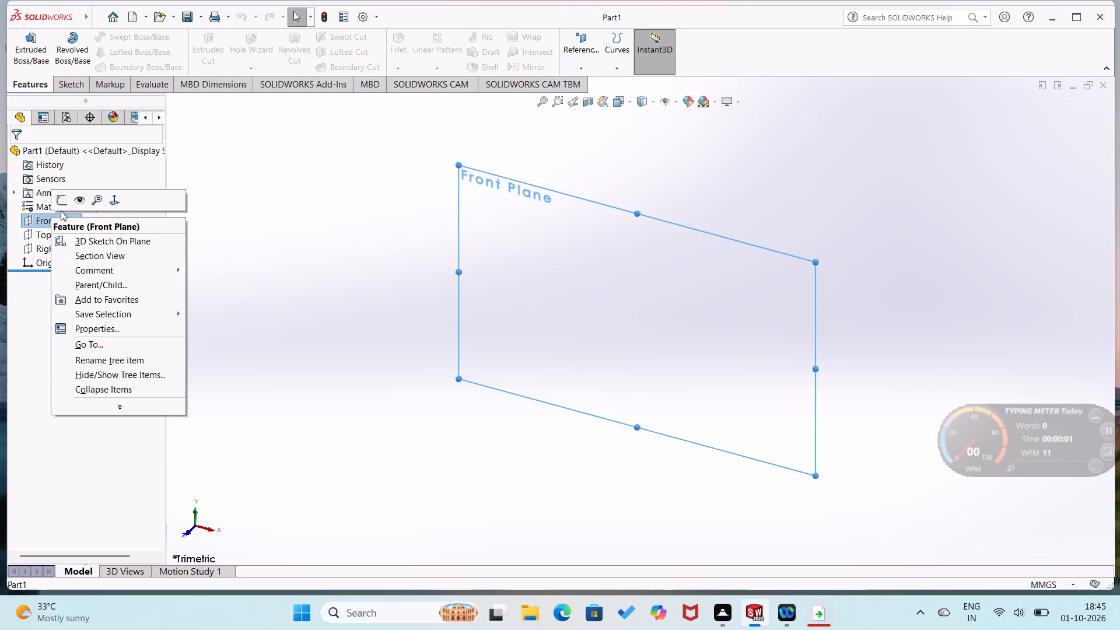
{"action": "left_click", "coordinate": [66, 201]}
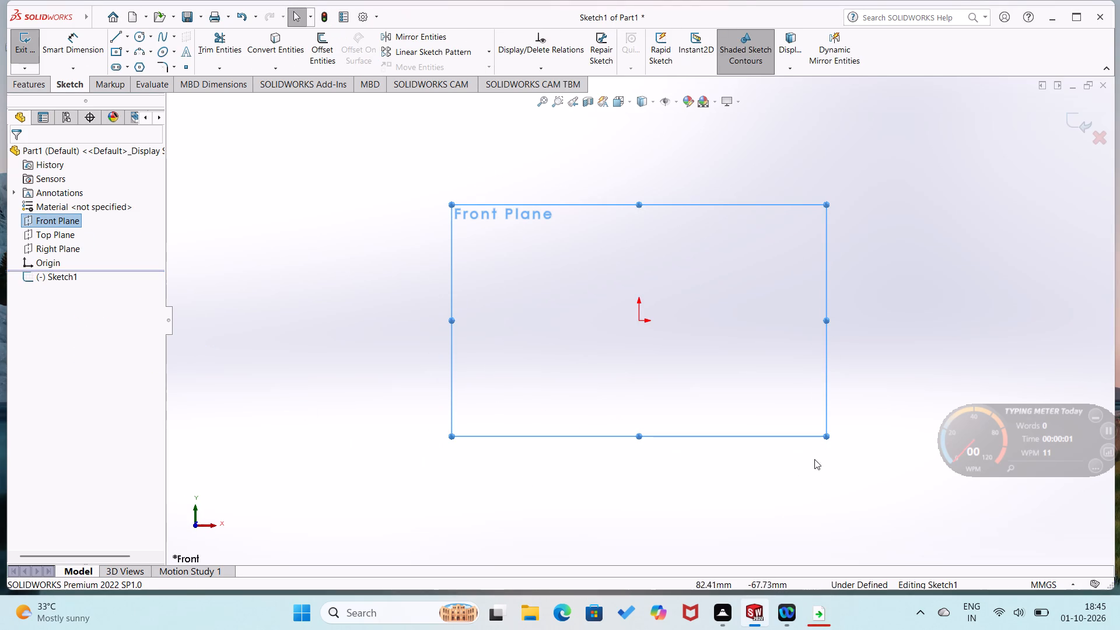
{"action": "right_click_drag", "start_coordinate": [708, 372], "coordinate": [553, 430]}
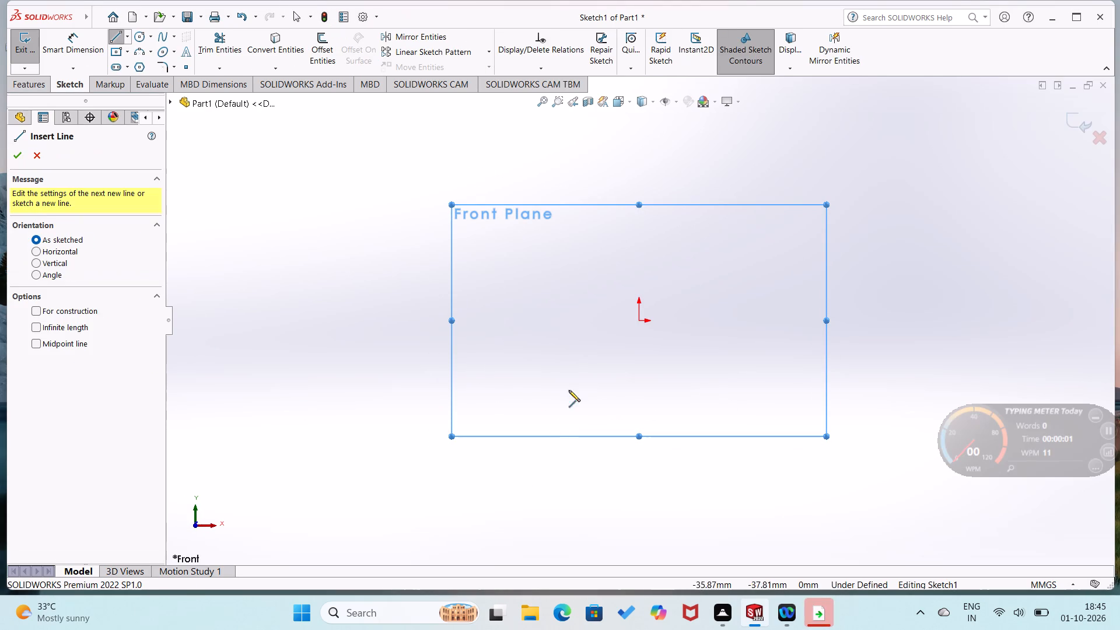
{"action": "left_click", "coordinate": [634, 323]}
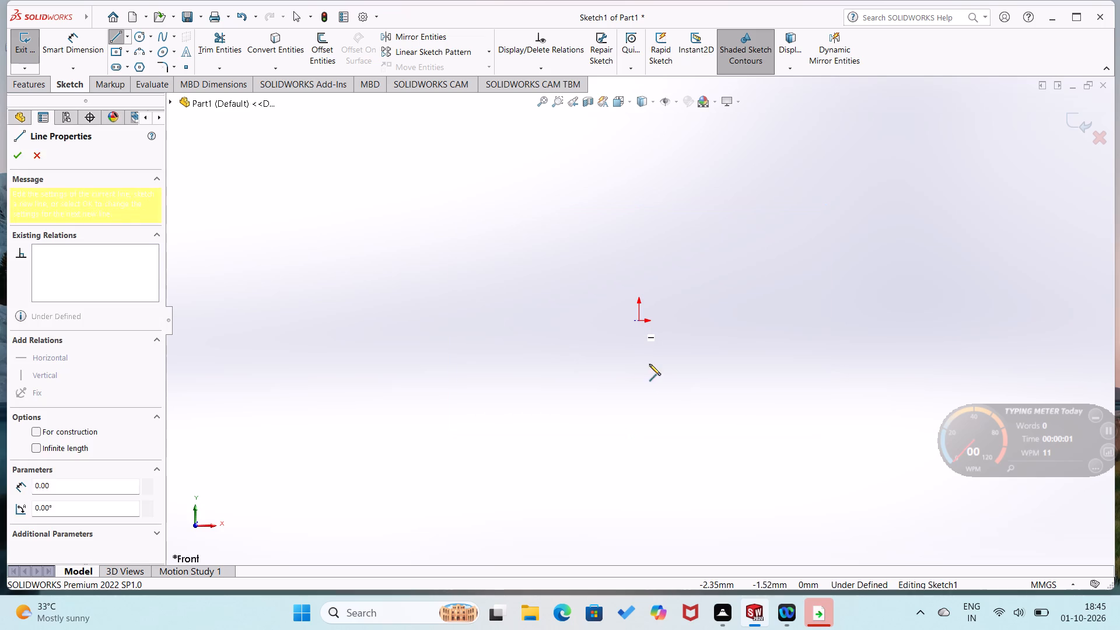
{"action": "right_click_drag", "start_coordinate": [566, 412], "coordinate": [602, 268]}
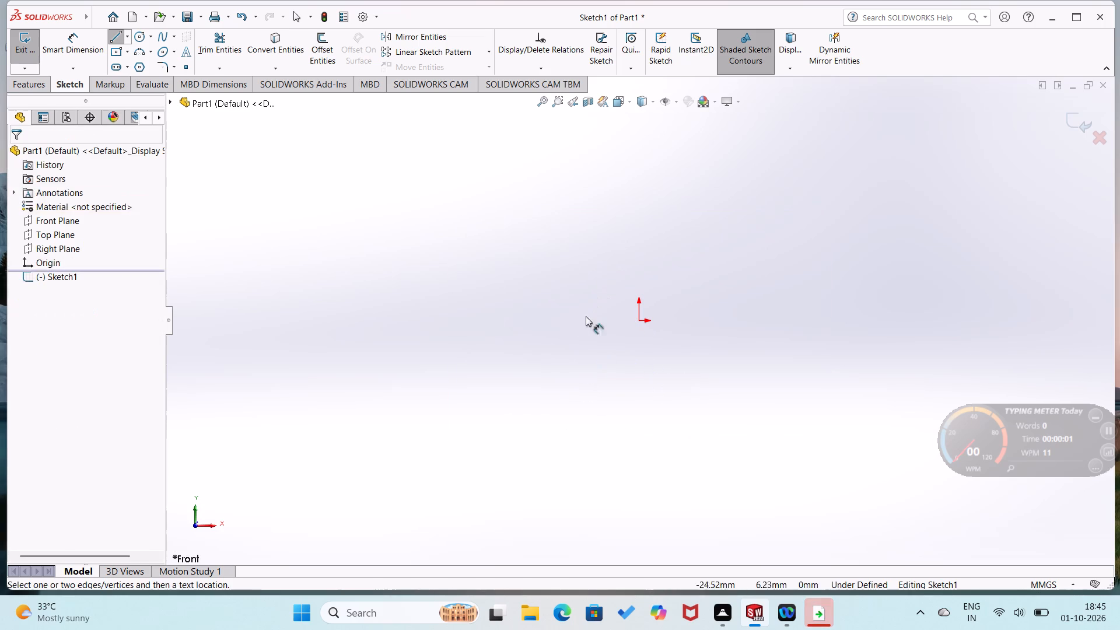
Sketch a circle centred on the origin and dimension its diameter to 60 mm.
{"action": "right_click_drag", "start_coordinate": [573, 335], "coordinate": [678, 416]}
{"action": "left_click", "coordinate": [638, 321]}
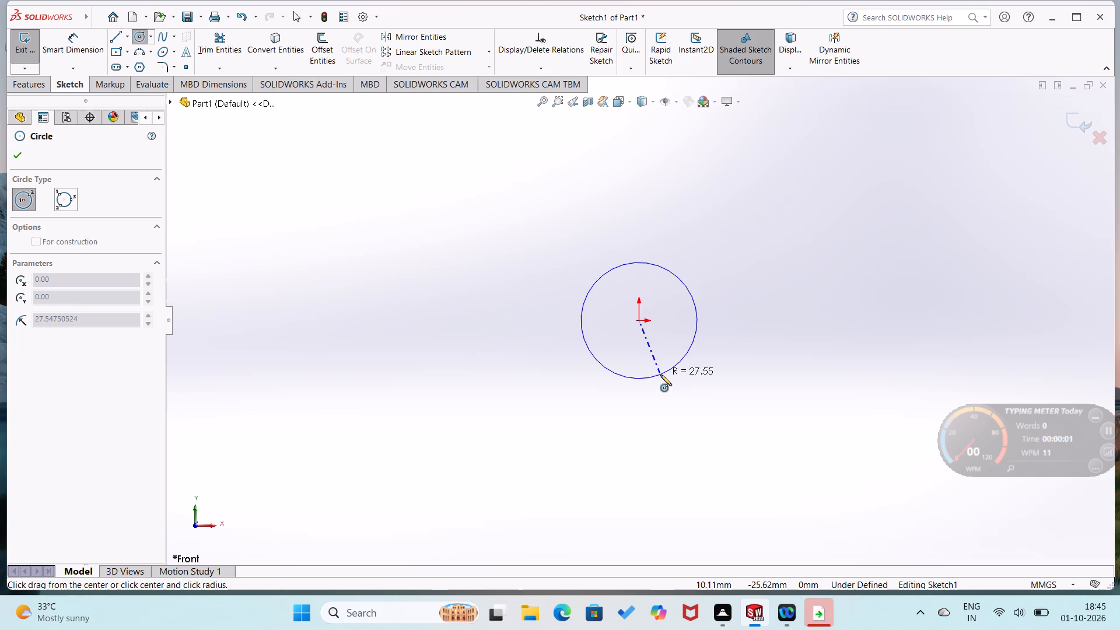
{"action": "left_click", "coordinate": [677, 422]}
{"action": "right_click_drag", "start_coordinate": [704, 504], "coordinate": [721, 432]}
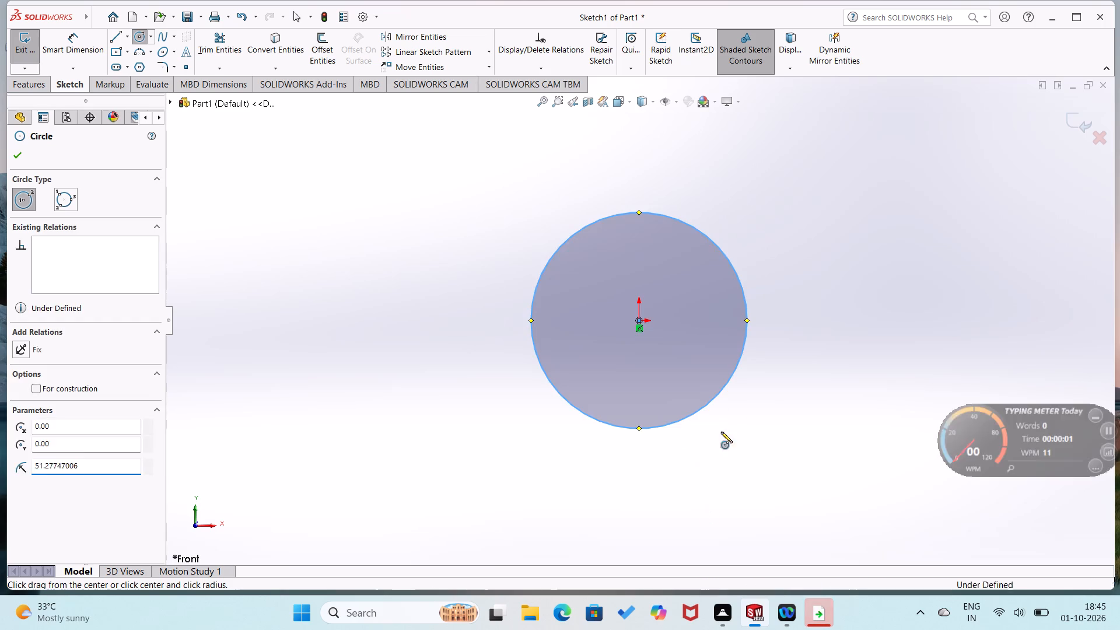
{"action": "right_click_drag", "start_coordinate": [721, 432], "coordinate": [735, 398]}
{"action": "left_click", "coordinate": [715, 394]}
{"action": "left_click", "coordinate": [776, 403]}
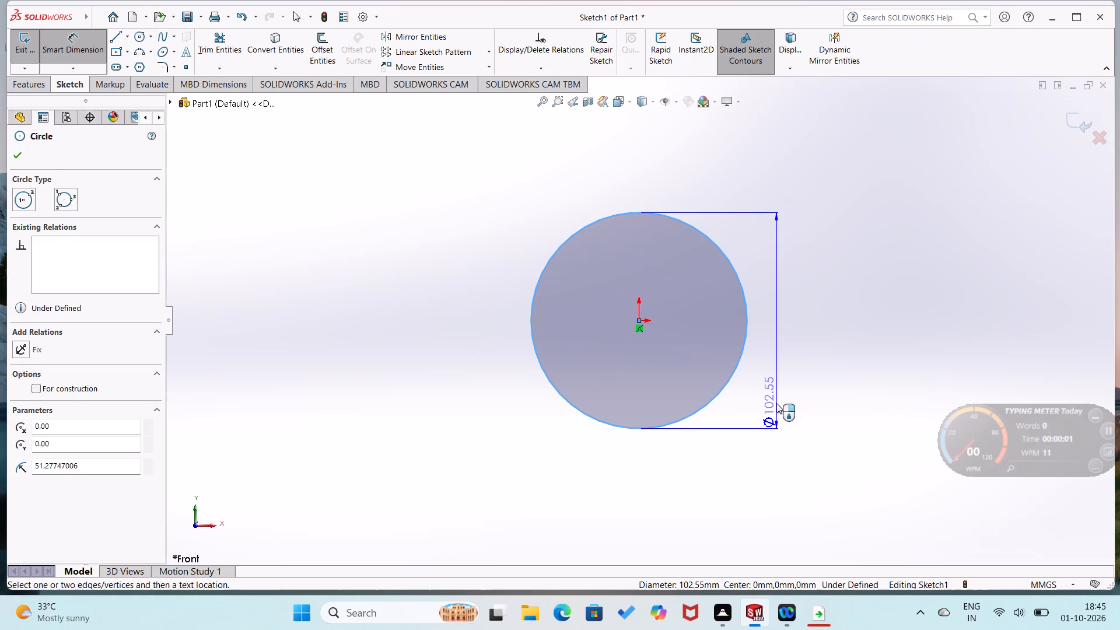
{"action": "type", "text": "60"}
{"action": "key", "text": "Return"}
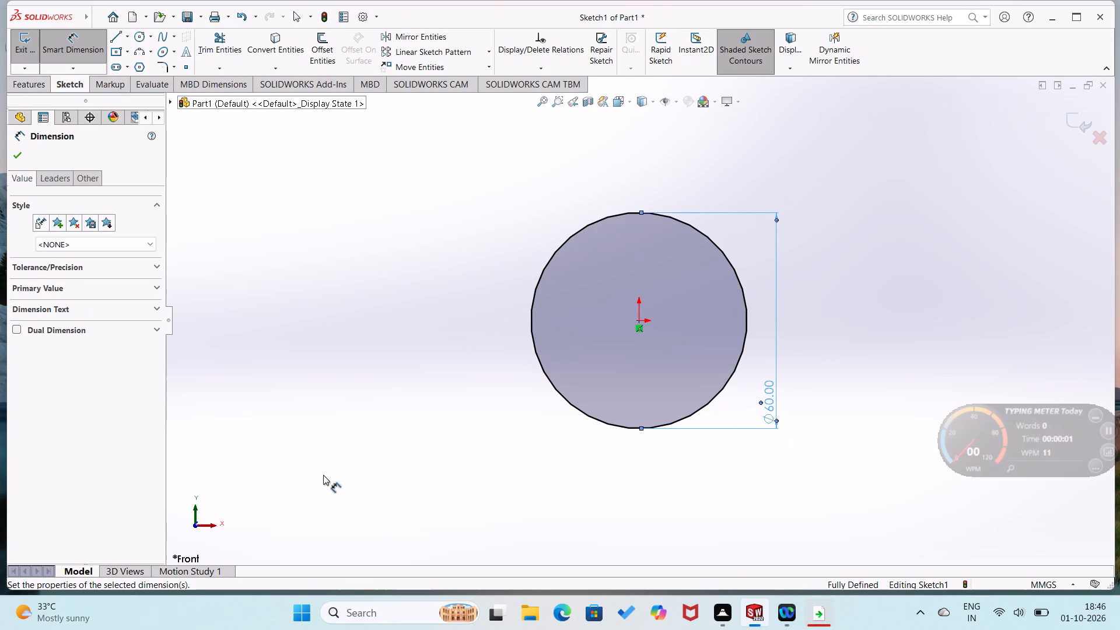
{"action": "left_click", "coordinate": [322, 454]}
Draw a closed four-line rectangle about 65 mm long and 60 mm high, extending in +X from the circle's bottom and top points.
{"action": "right_click_drag", "start_coordinate": [503, 502], "coordinate": [419, 518]}
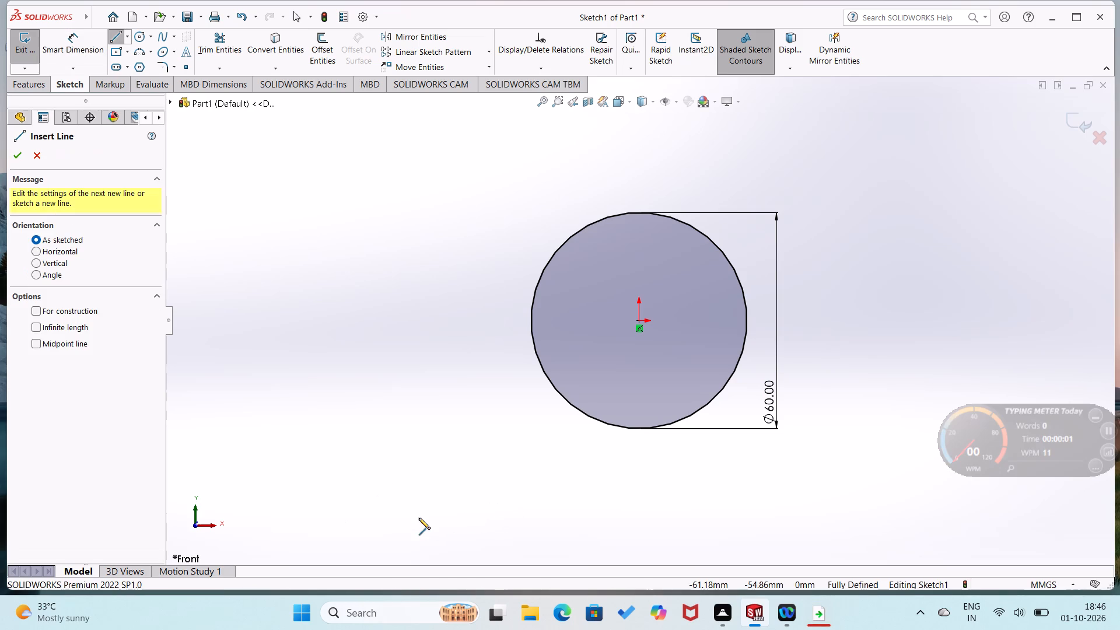
{"action": "left_click", "coordinate": [639, 429]}
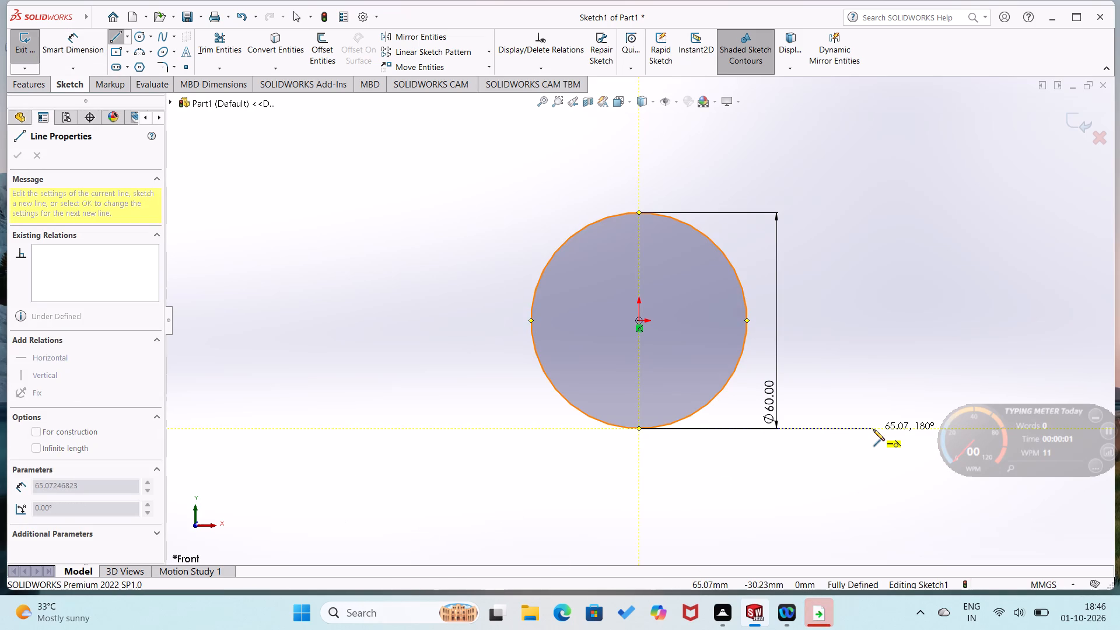
{"action": "left_click", "coordinate": [873, 429]}
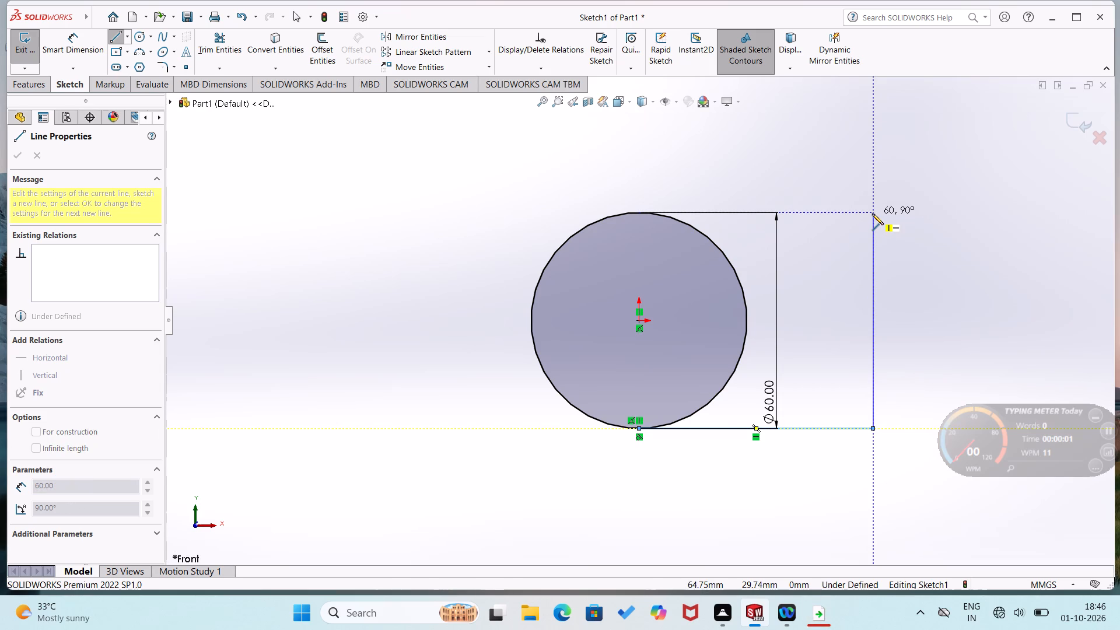
{"action": "left_click", "coordinate": [872, 212]}
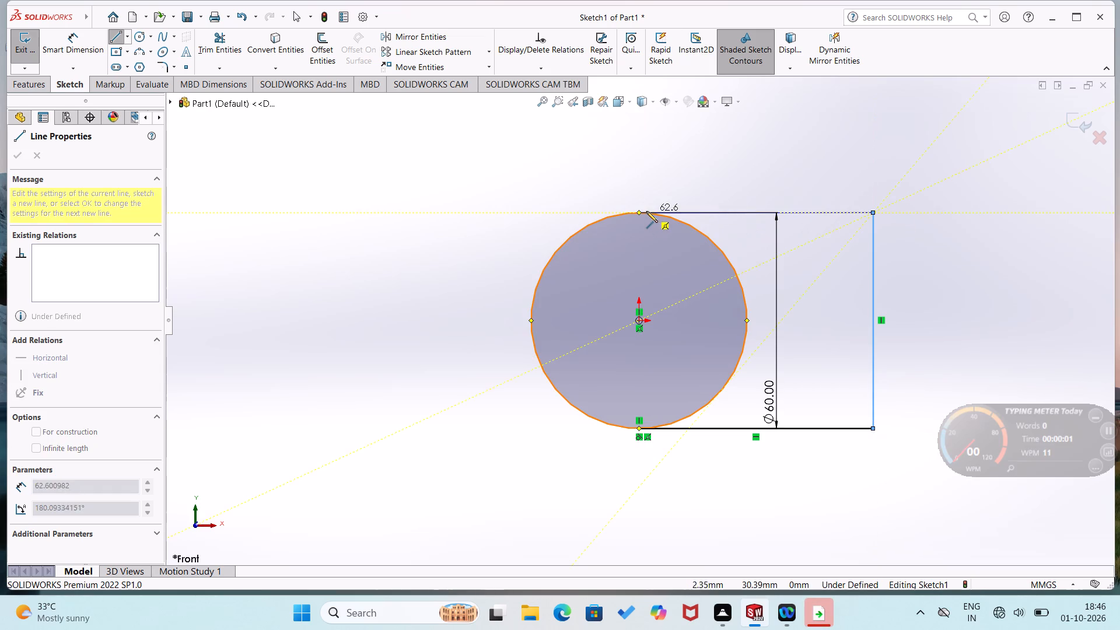
{"action": "left_click", "coordinate": [638, 211]}
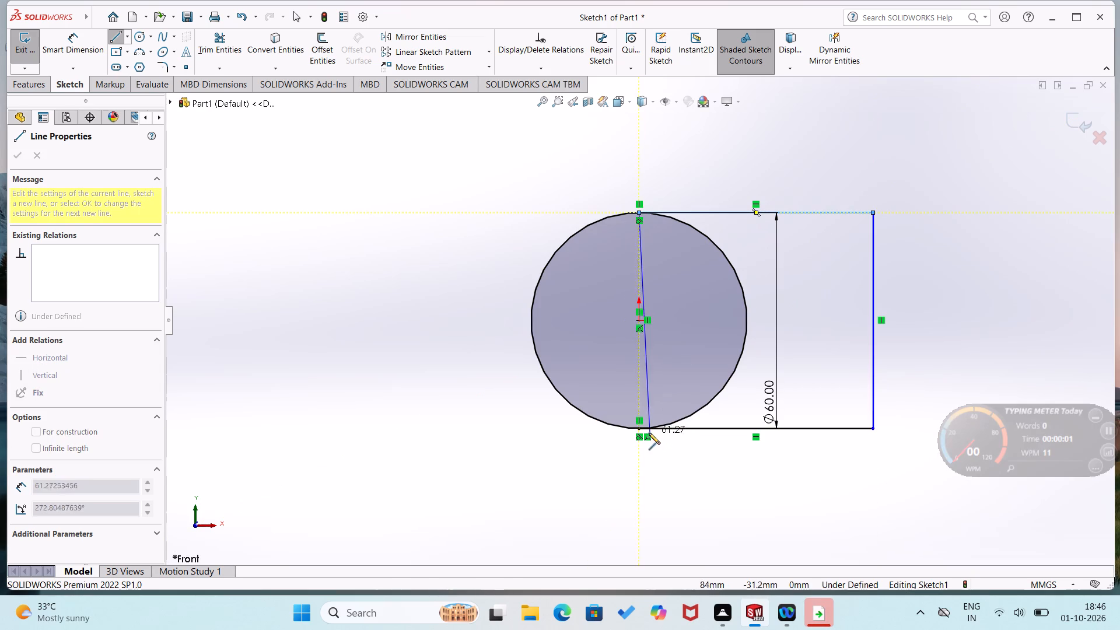
{"action": "left_click", "coordinate": [636, 426]}
{"action": "right_click_drag", "start_coordinate": [444, 515], "coordinate": [435, 322]}
Trim the half of the circle inside the rectangle and the vertical line through the origin, leaving one round-ended profile.
{"action": "left_click", "coordinate": [206, 47]}
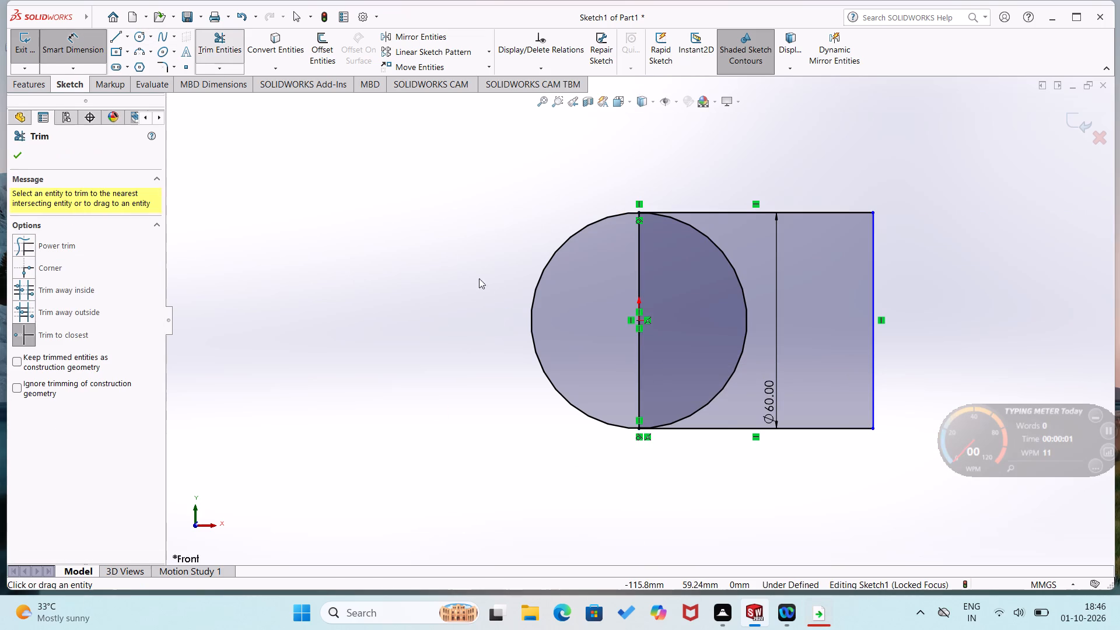
{"action": "left_click", "coordinate": [702, 407]}
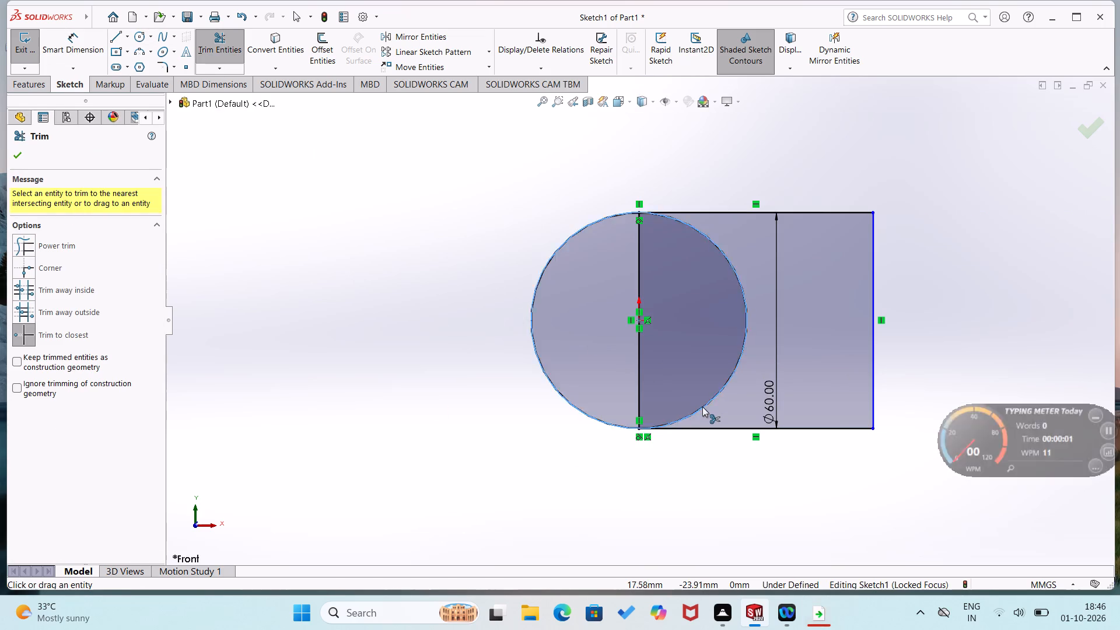
{"action": "left_click", "coordinate": [639, 397]}
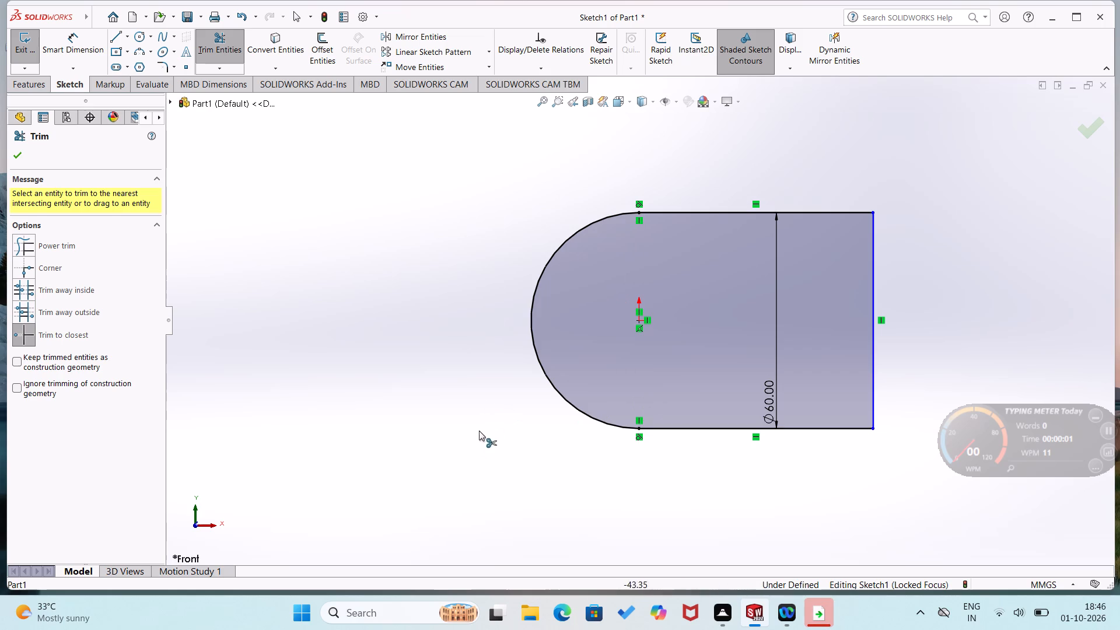
Dimension the profile's lower horizontal line to 60 mm.
{"action": "right_click_drag", "start_coordinate": [468, 444], "coordinate": [422, 265]}
{"action": "left_click", "coordinate": [812, 428]}
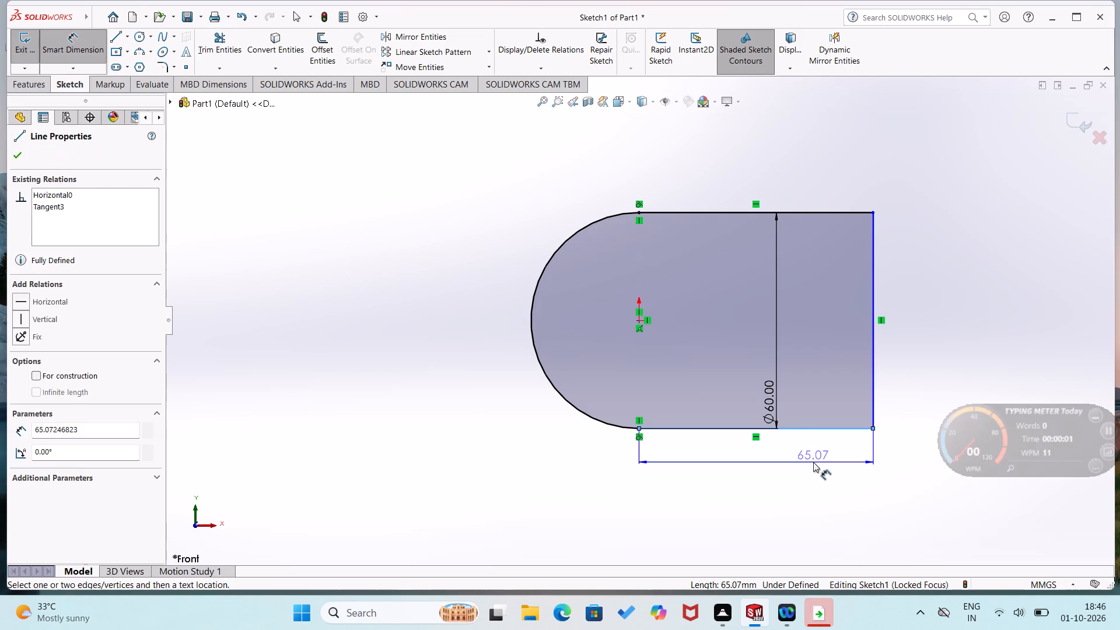
{"action": "left_click", "coordinate": [813, 462]}
{"action": "type", "text": "60"}
{"action": "key", "text": "Return"}
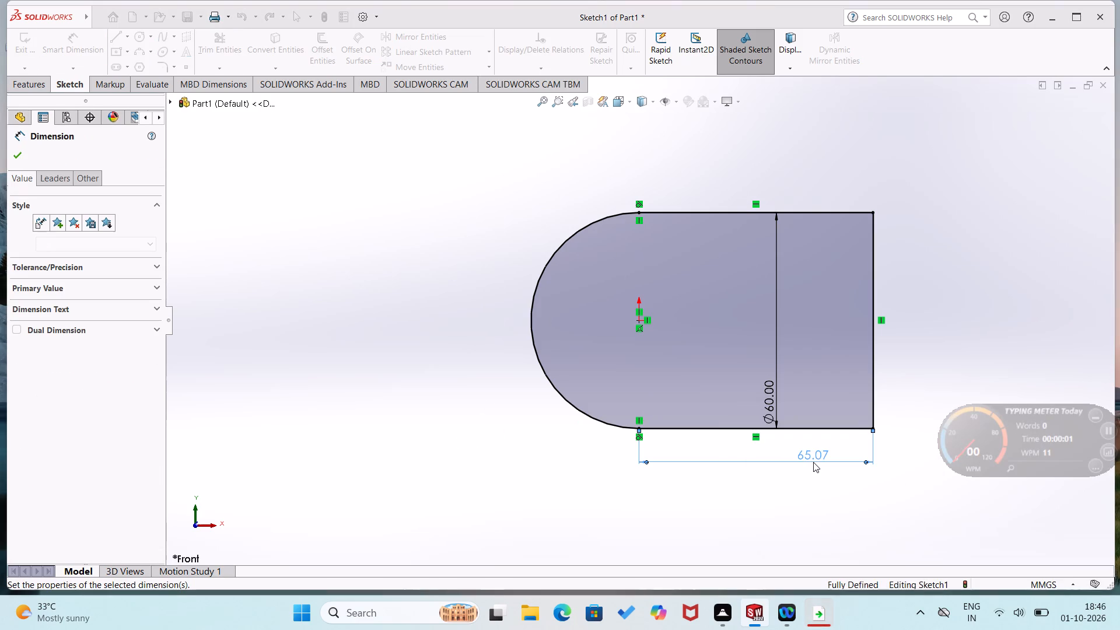
{"action": "left_click", "coordinate": [792, 505]}
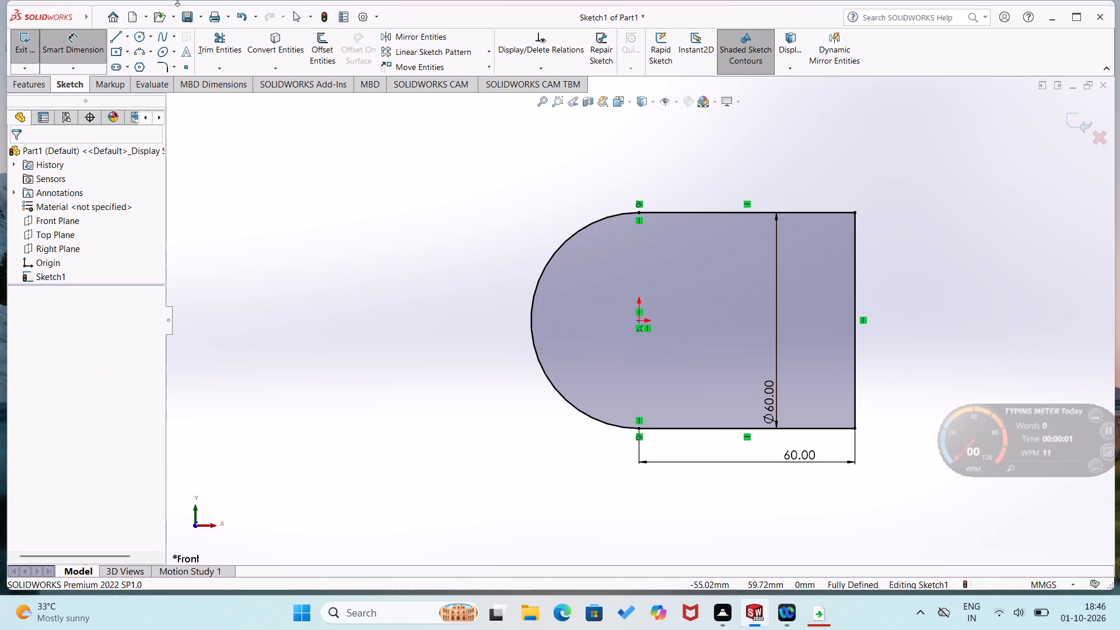
Extrude the round-ended profile as a blind boss 20 mm deep.
{"action": "left_click", "coordinate": [36, 74]}
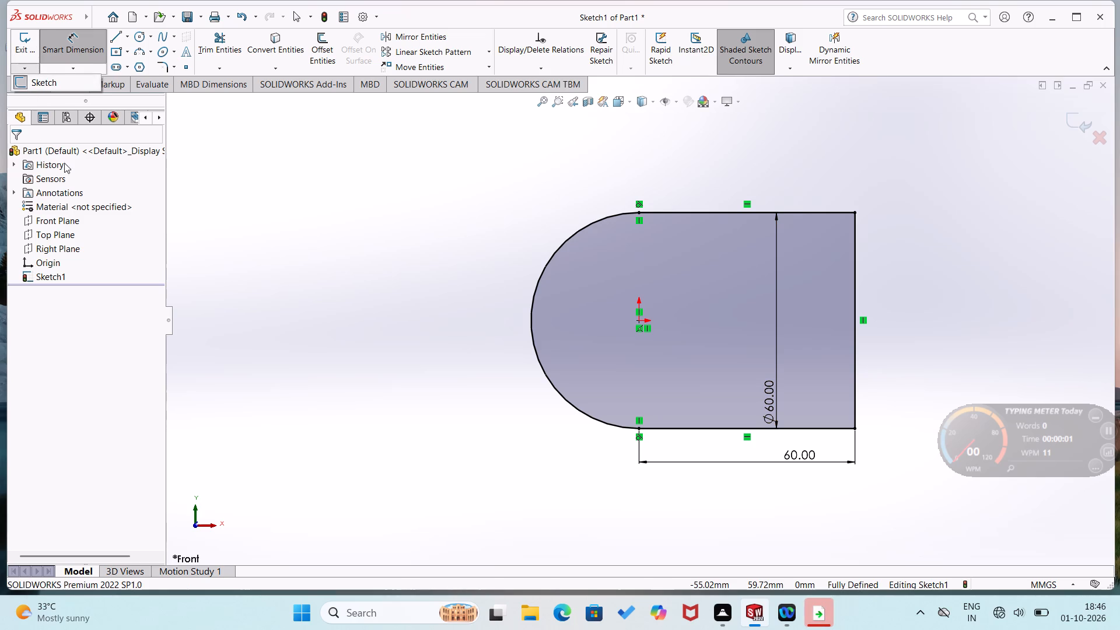
{"action": "left_click", "coordinate": [196, 237]}
{"action": "left_click", "coordinate": [40, 85]}
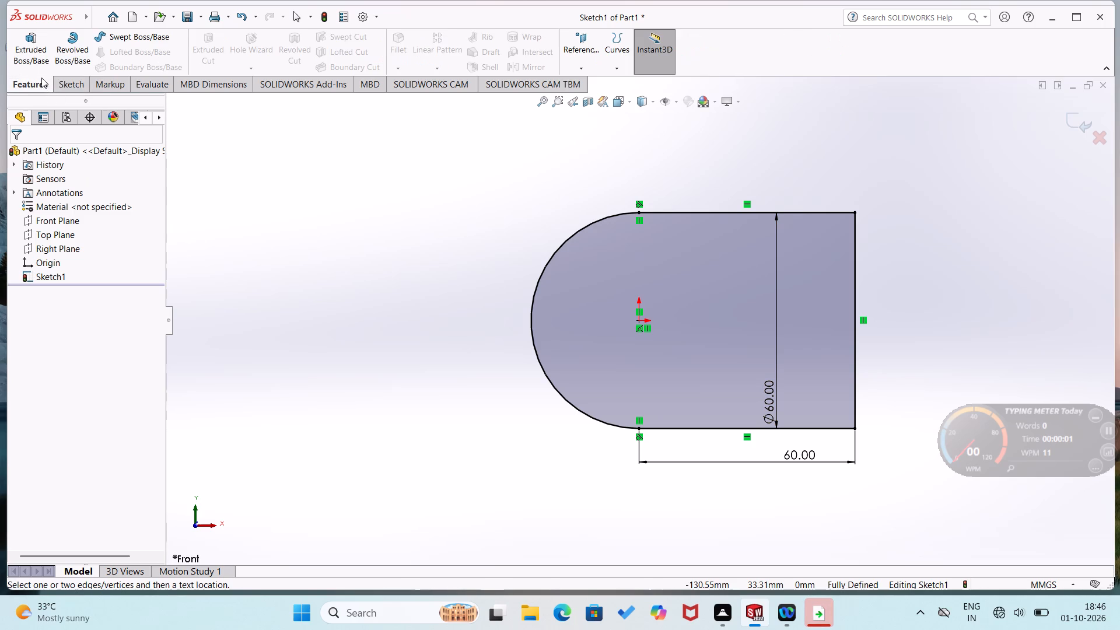
{"action": "left_click", "coordinate": [26, 52]}
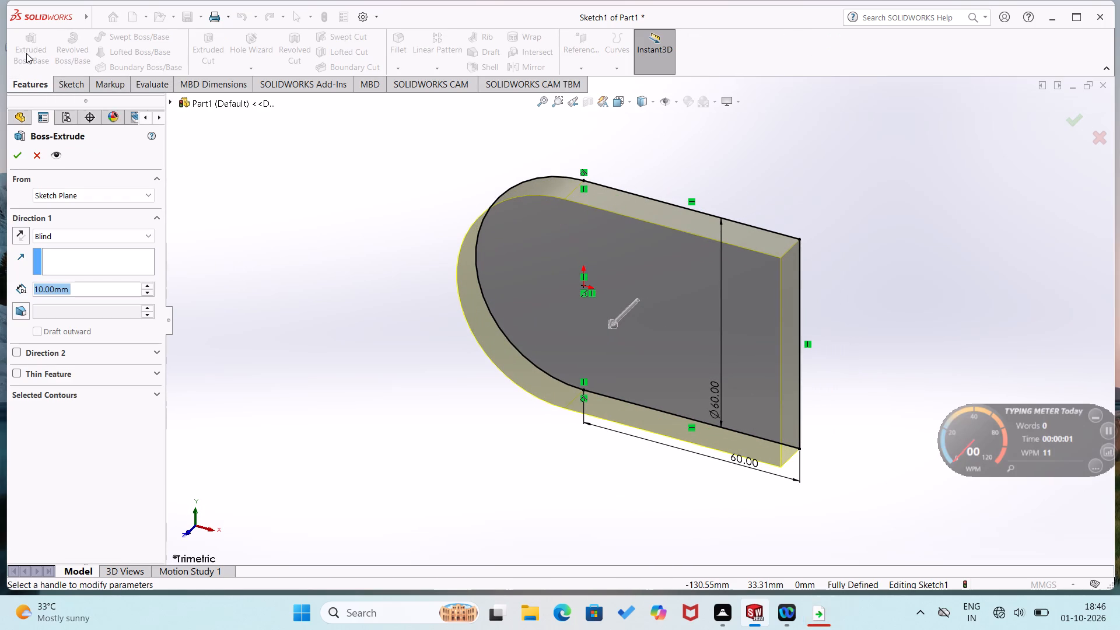
{"action": "left_click", "coordinate": [145, 286]}
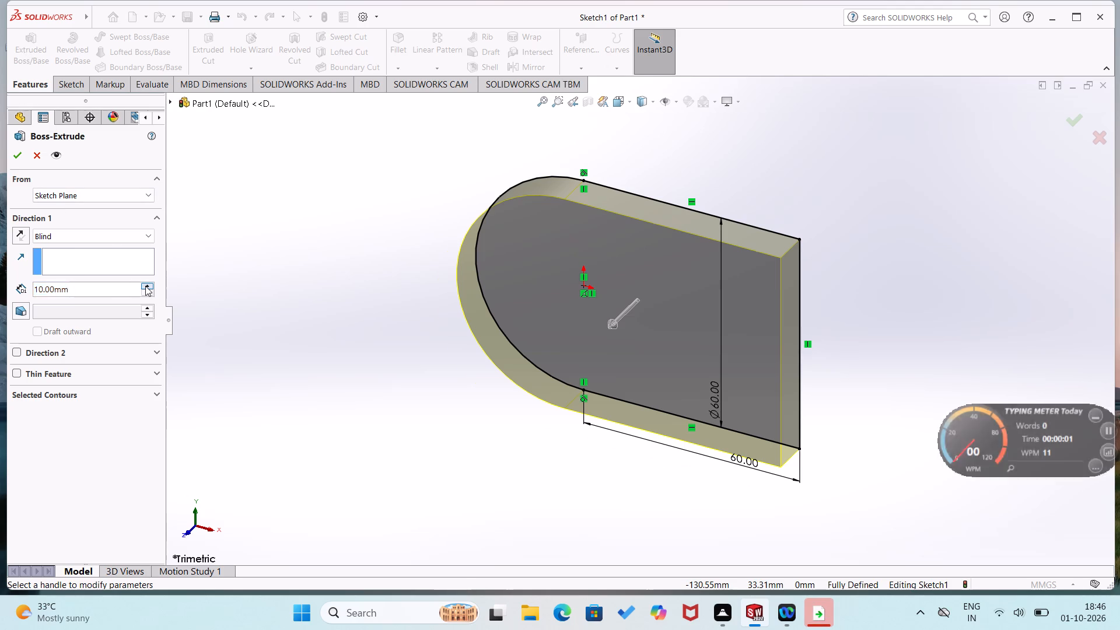
{"action": "left_click", "coordinate": [15, 153]}
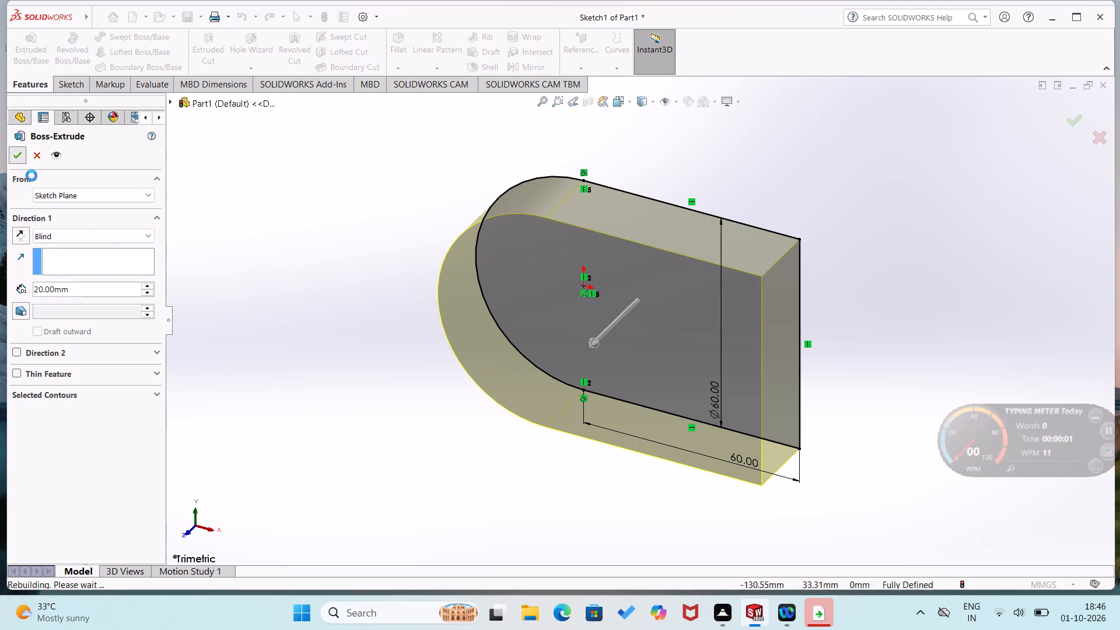
{"action": "left_click", "coordinate": [268, 376]}
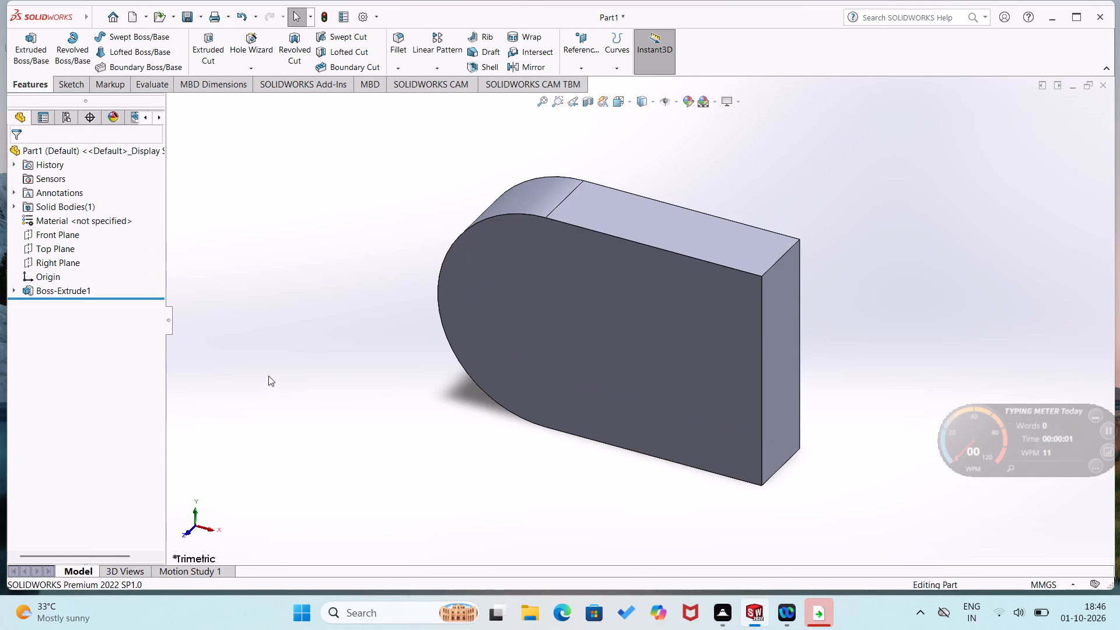
Sketch a circle with a radius of about 11.7 mm, centred on the origin, on the block's large flat front face.
{"action": "middle_click_drag", "start_coordinate": [301, 473], "coordinate": [334, 372]}
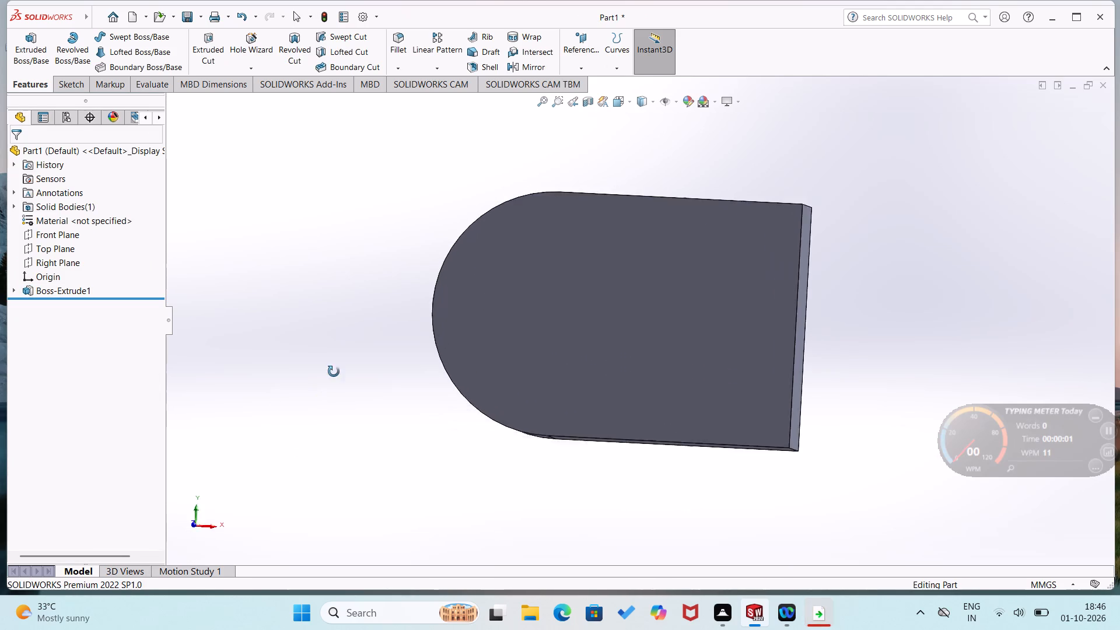
{"action": "middle_click_drag", "start_coordinate": [334, 372], "coordinate": [388, 292]}
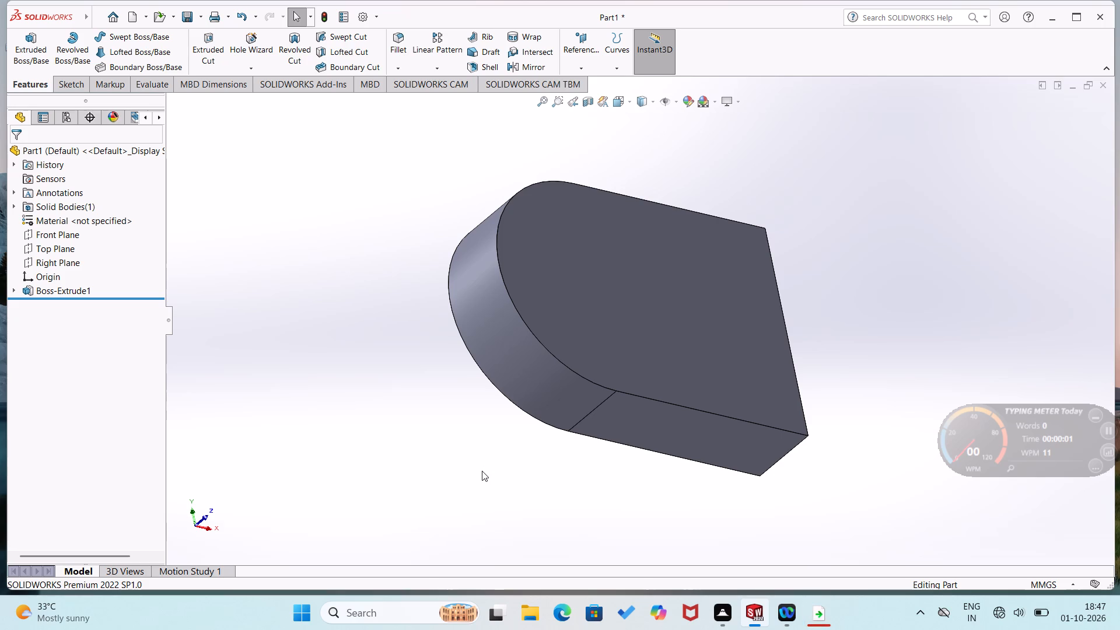
{"action": "right_click", "coordinate": [603, 297]}
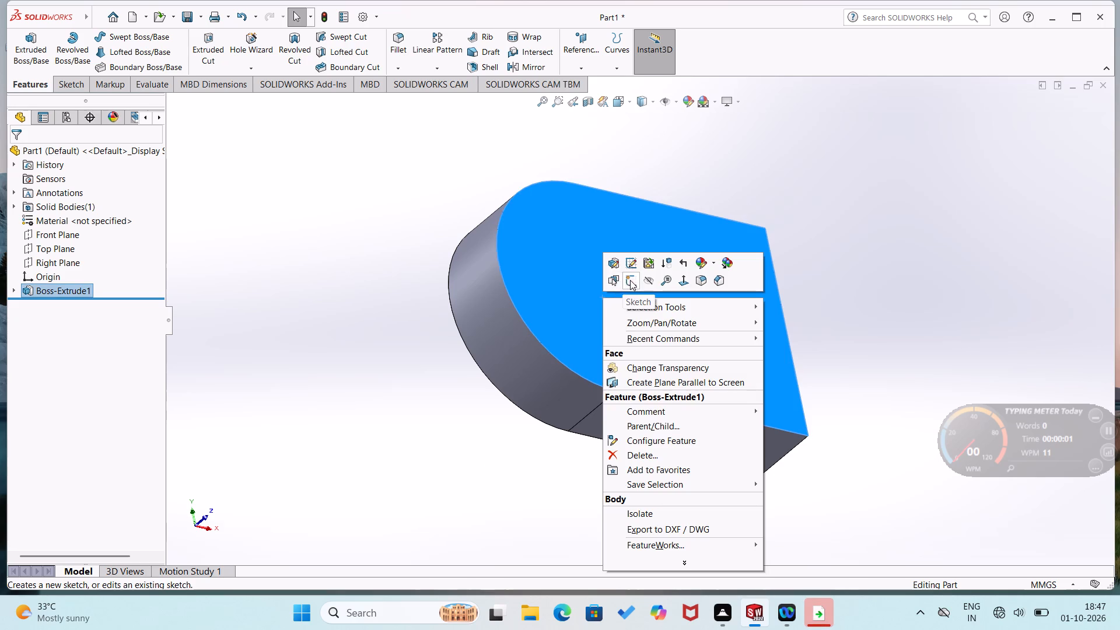
{"action": "left_click", "coordinate": [630, 280]}
{"action": "right_click_drag", "start_coordinate": [276, 437], "coordinate": [364, 470]}
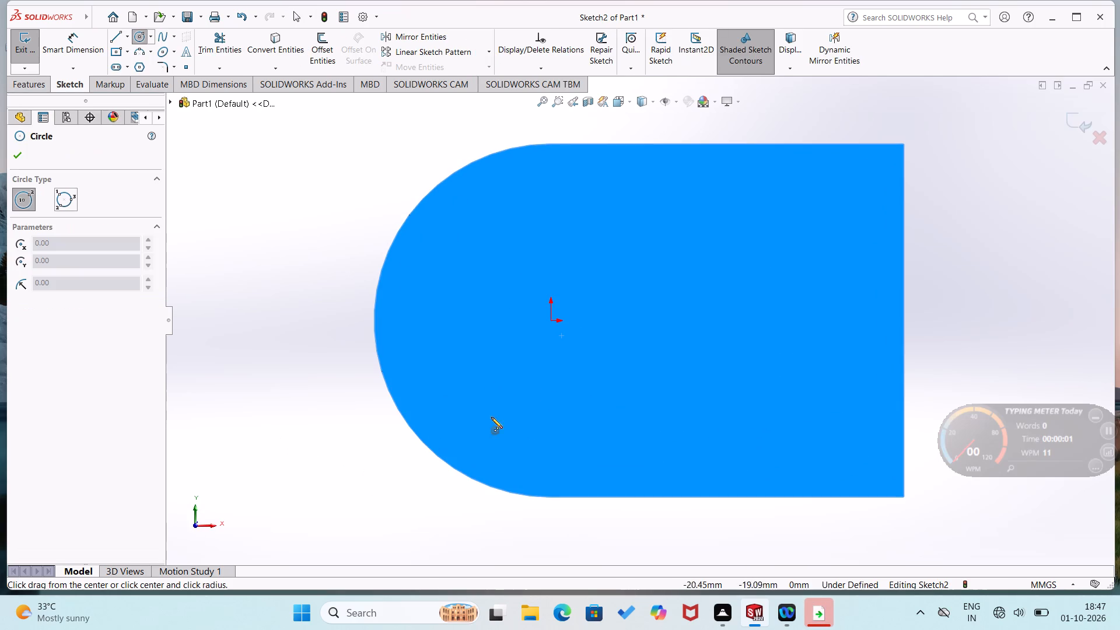
{"action": "left_click", "coordinate": [552, 321]}
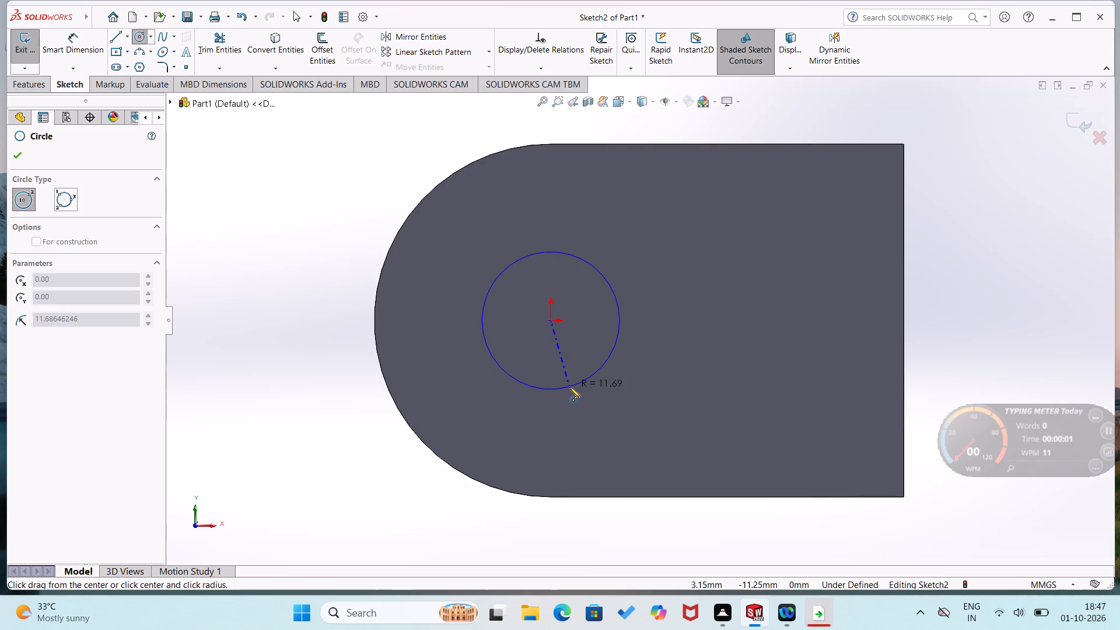
{"action": "left_click", "coordinate": [569, 387]}
Dimension the circle on the block's front face to a 40 mm diameter.
{"action": "right_click_drag", "start_coordinate": [574, 454], "coordinate": [573, 374]}
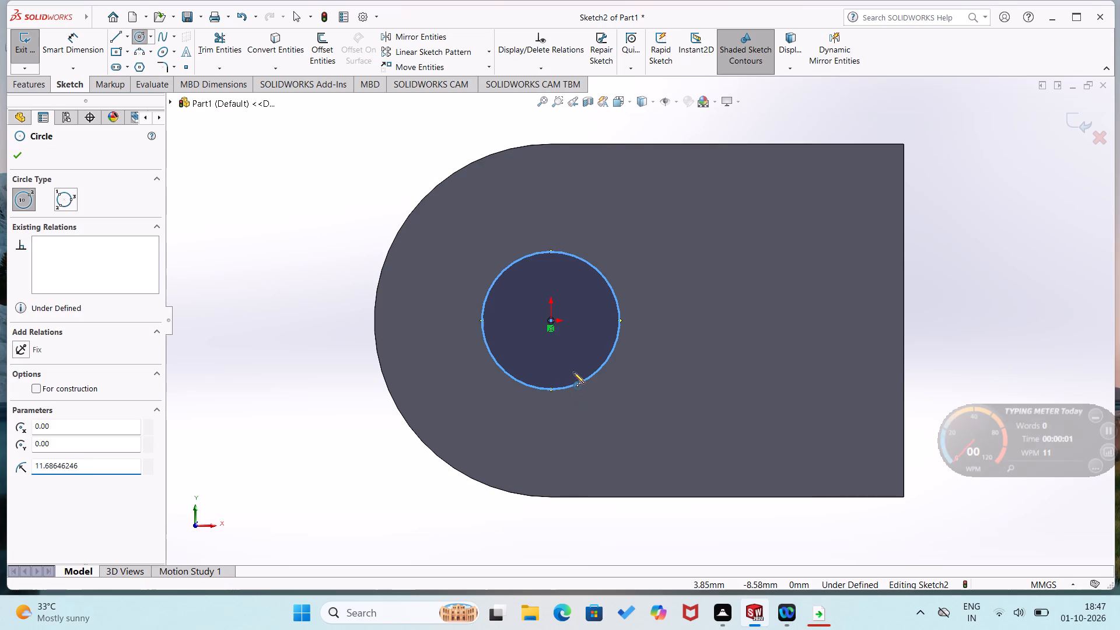
{"action": "right_click_drag", "start_coordinate": [612, 436], "coordinate": [643, 353]}
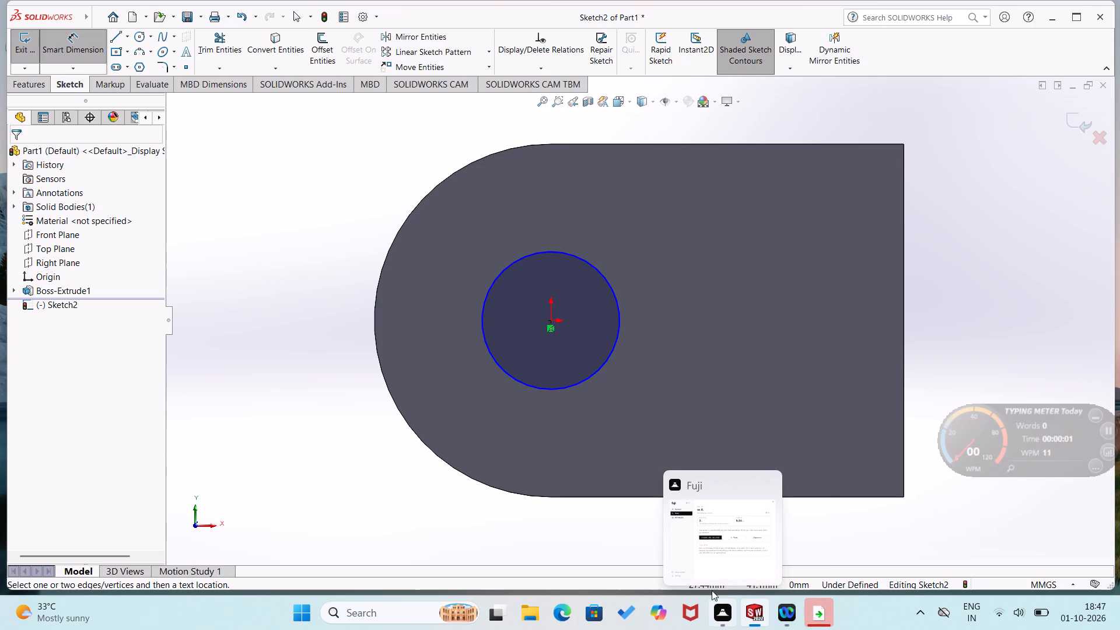
{"action": "left_click", "coordinate": [591, 378]}
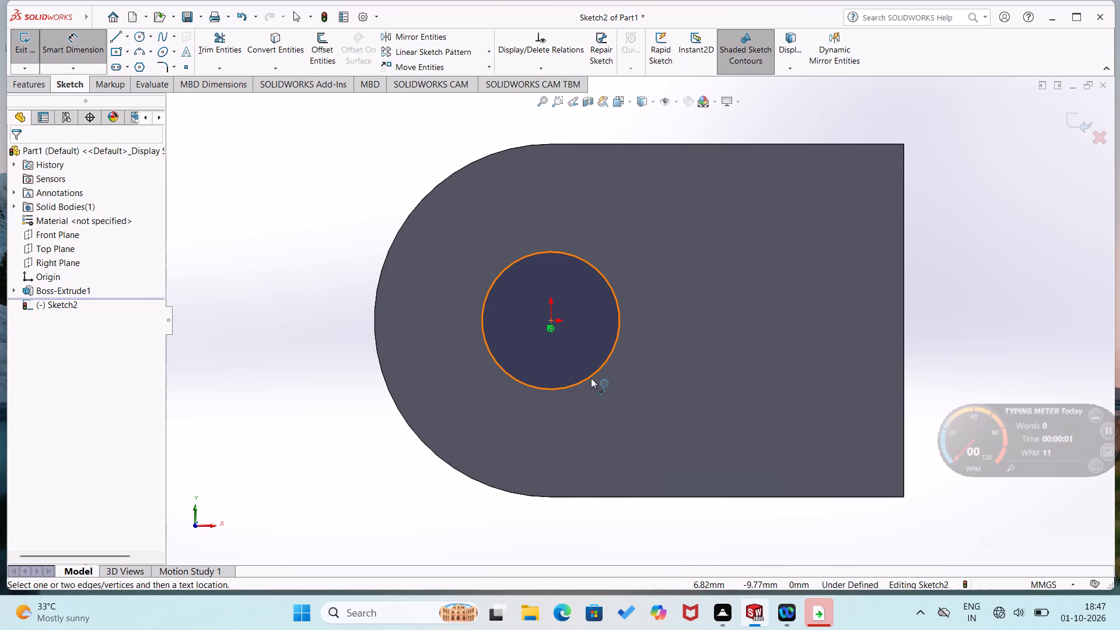
{"action": "left_click", "coordinate": [666, 374]}
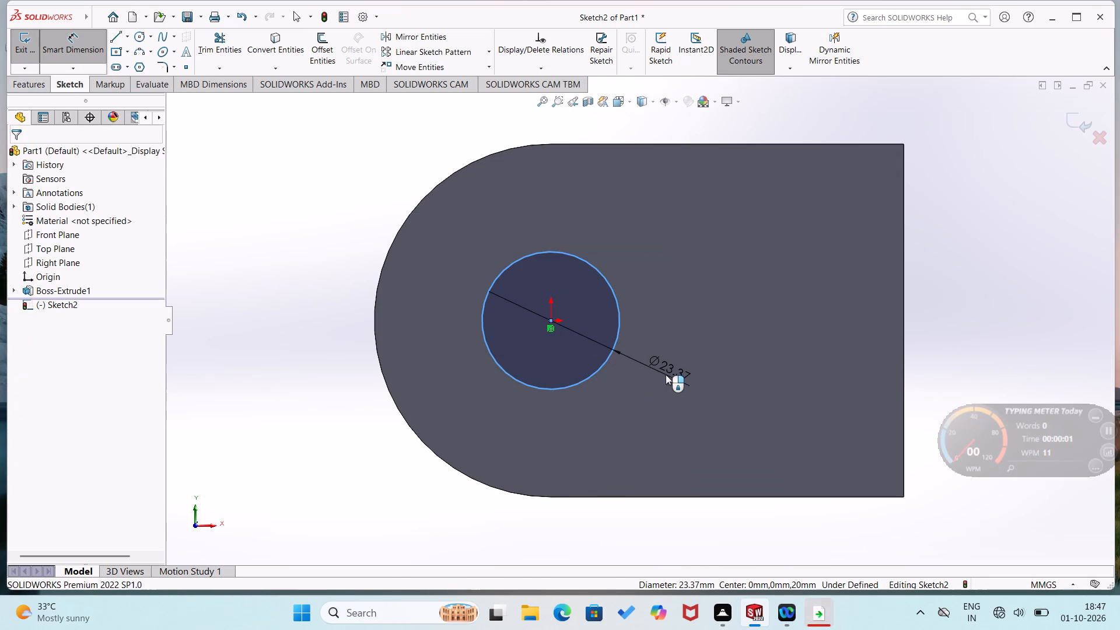
{"action": "type", "text": "40"}
{"action": "key", "text": "Return"}
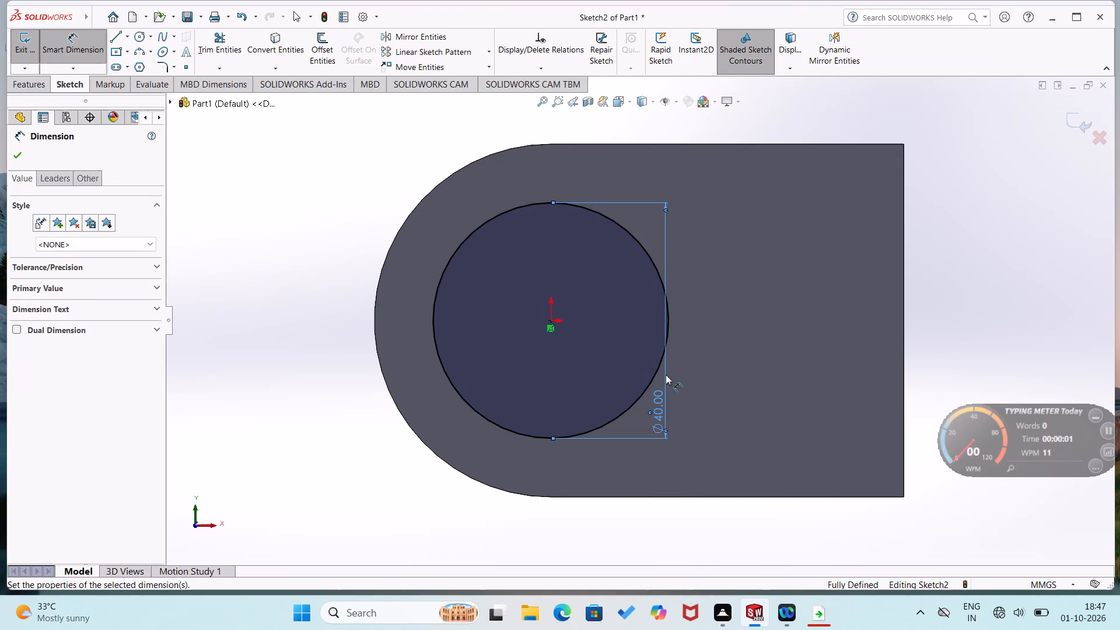
{"action": "left_click", "coordinate": [299, 327]}
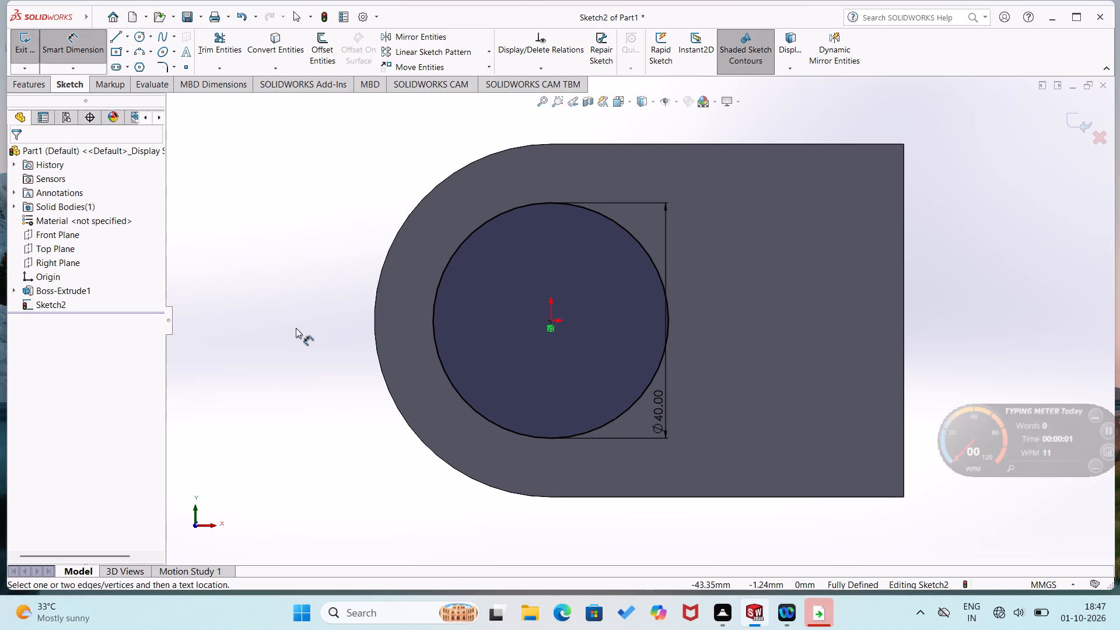
Extrude the circle outward from the block as a blind boss 40 mm deep, merged, with a 10° inward draft.
{"action": "left_click", "coordinate": [19, 87]}
{"action": "left_click", "coordinate": [19, 54]}
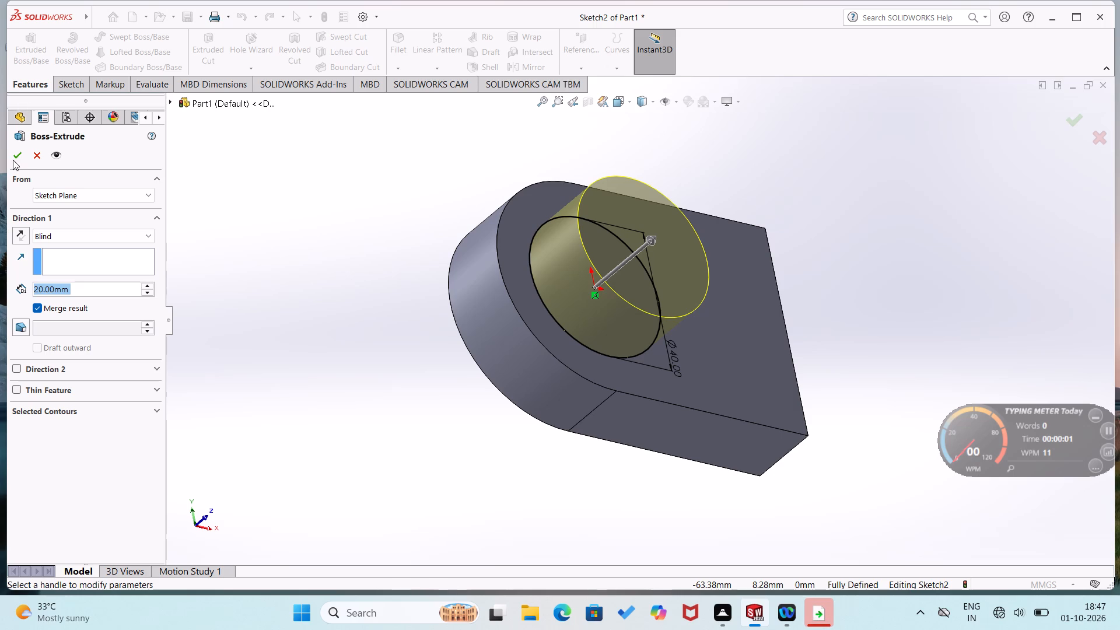
{"action": "double_click", "coordinate": [144, 285]}
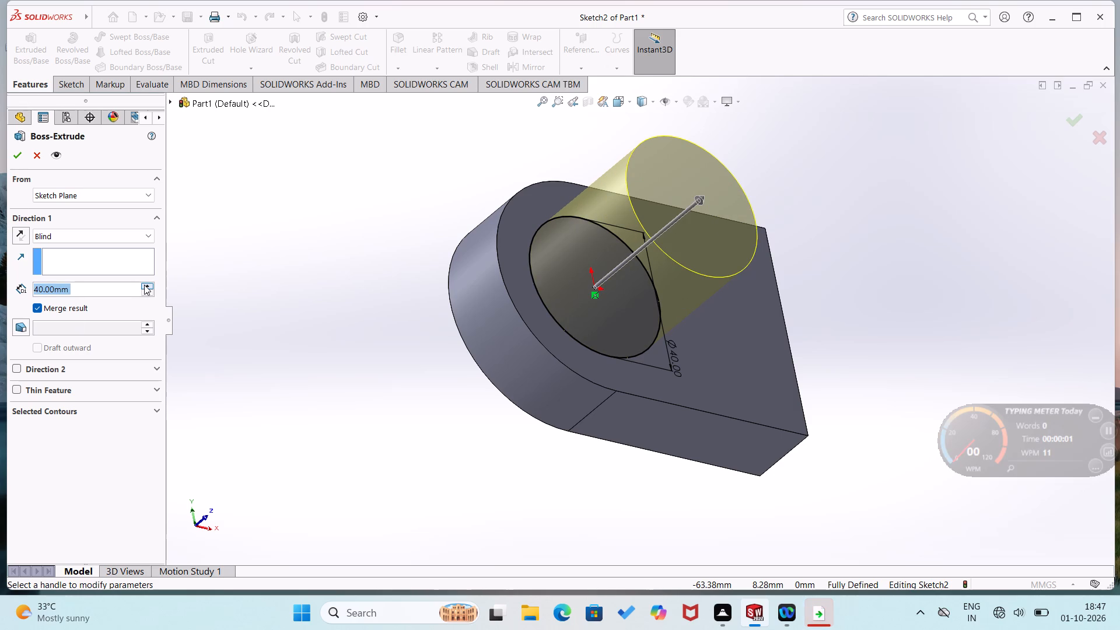
{"action": "left_click", "coordinate": [23, 327]}
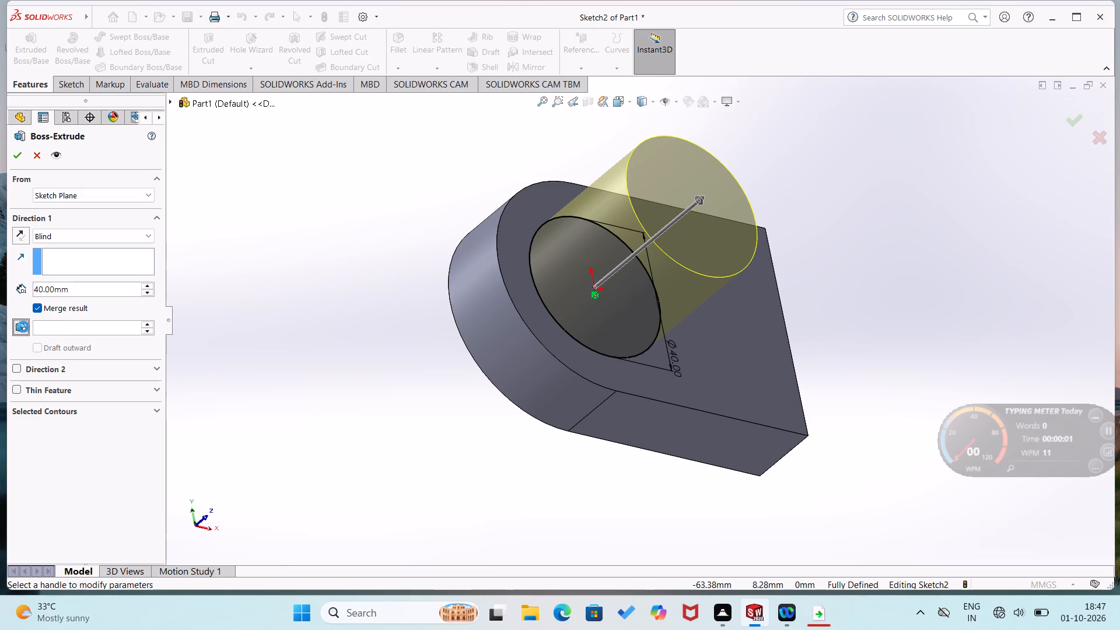
{"action": "triple_click", "coordinate": [150, 323]}
{"action": "triple_click", "coordinate": [150, 323]}
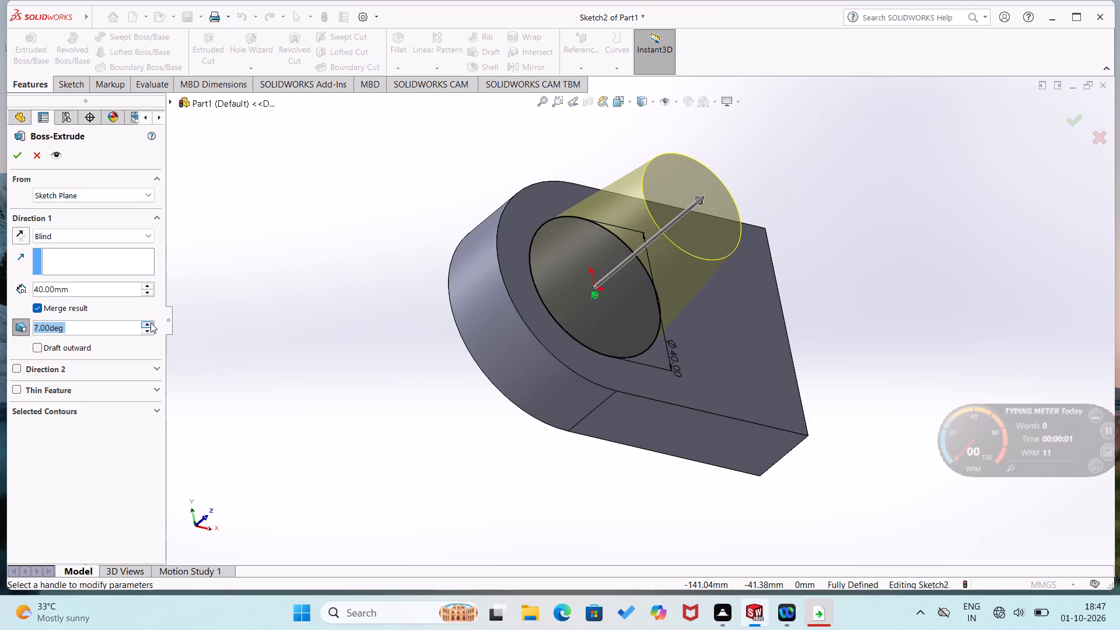
{"action": "left_click", "coordinate": [150, 323]}
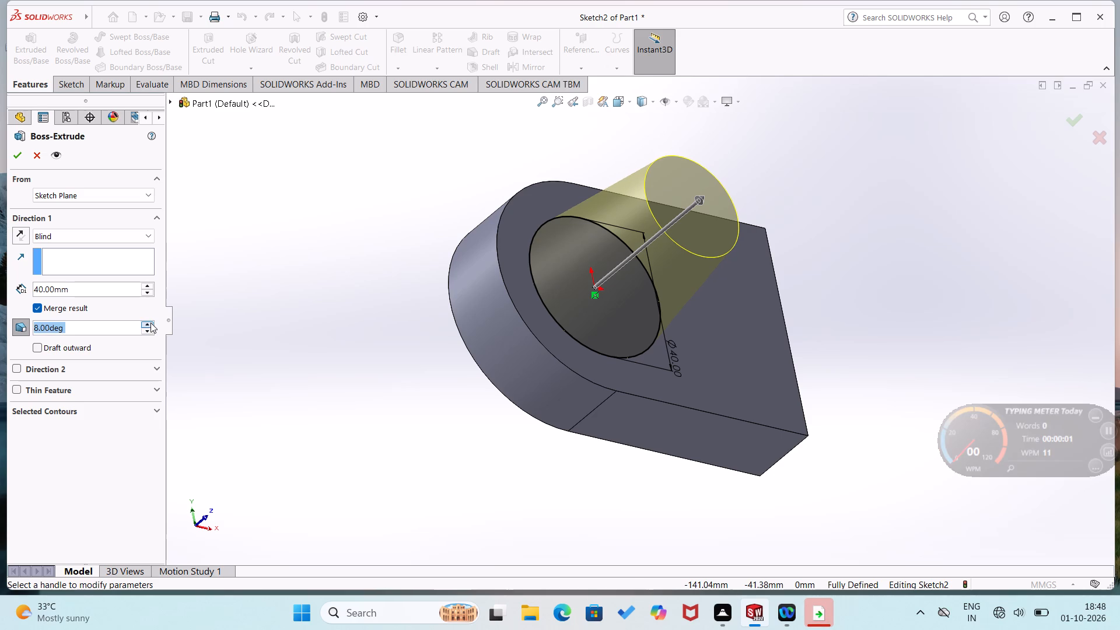
{"action": "left_click", "coordinate": [150, 323]}
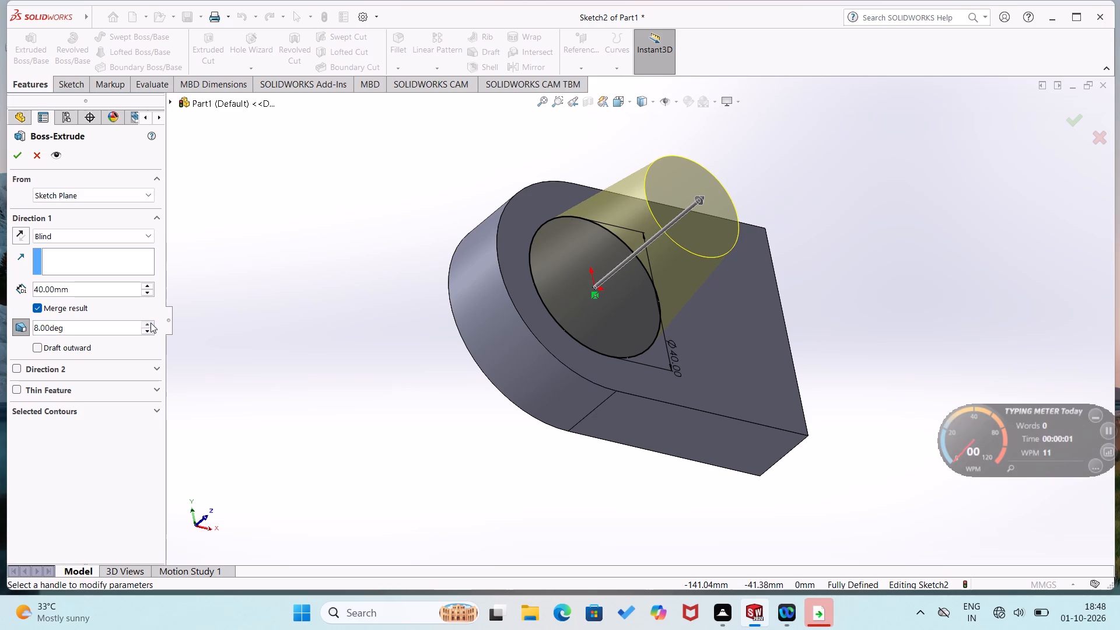
{"action": "left_click", "coordinate": [150, 323]}
{"action": "left_click", "coordinate": [150, 323]}
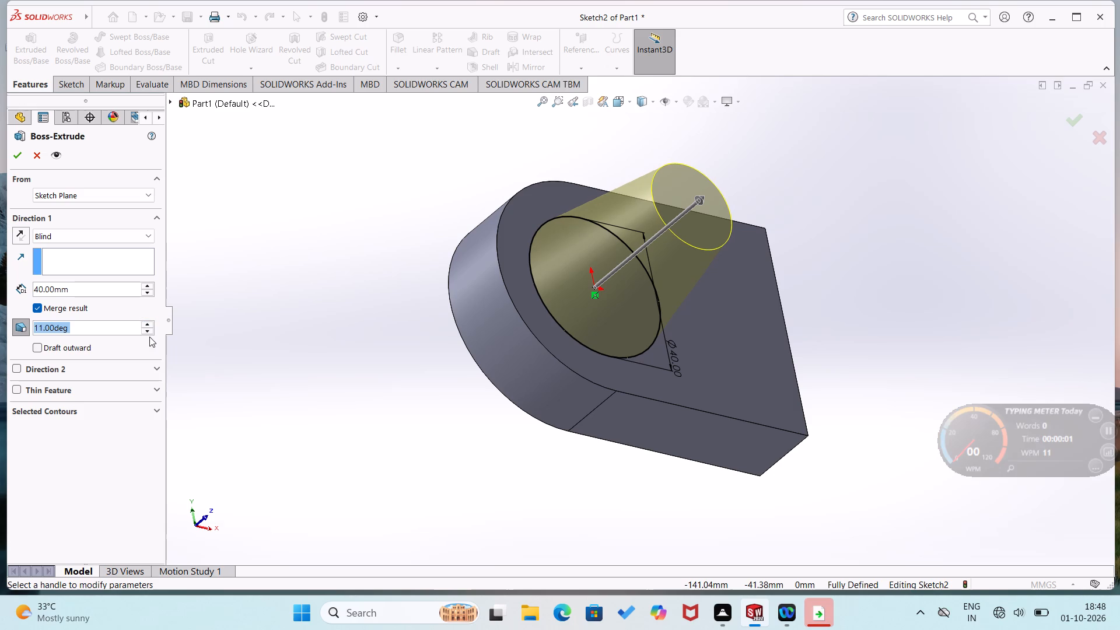
{"action": "left_click", "coordinate": [148, 328]}
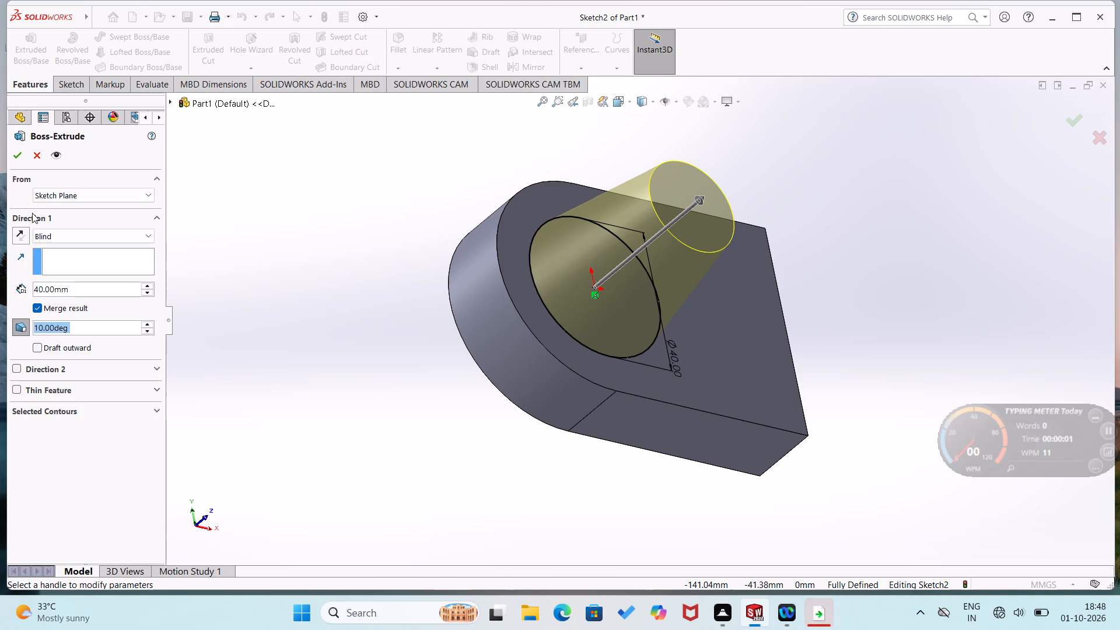
{"action": "left_click", "coordinate": [15, 157]}
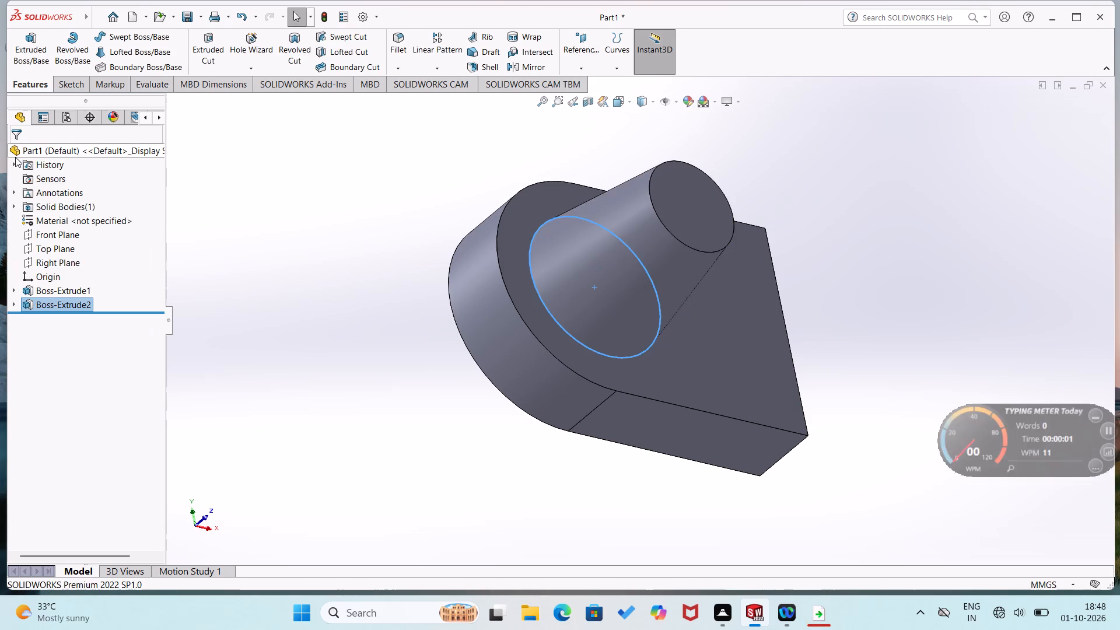
{"action": "left_click", "coordinate": [288, 344]}
Sketch a circle with a radius of about 6.5 mm, centred on the origin, on the tapered boss's flat end face.
{"action": "right_click", "coordinate": [673, 211]}
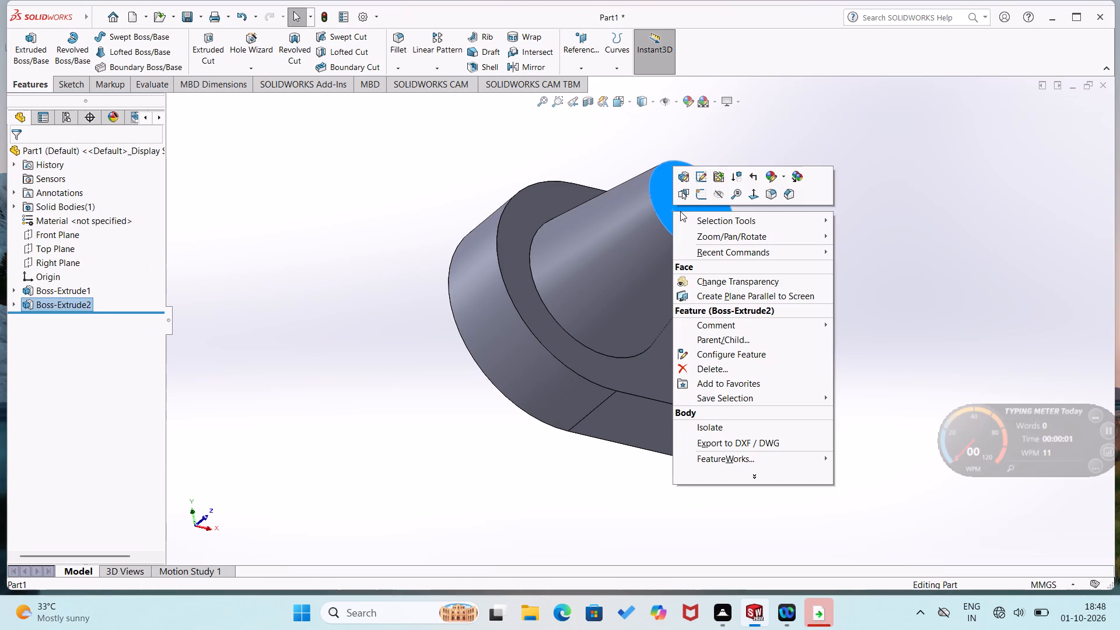
{"action": "left_click", "coordinate": [702, 196]}
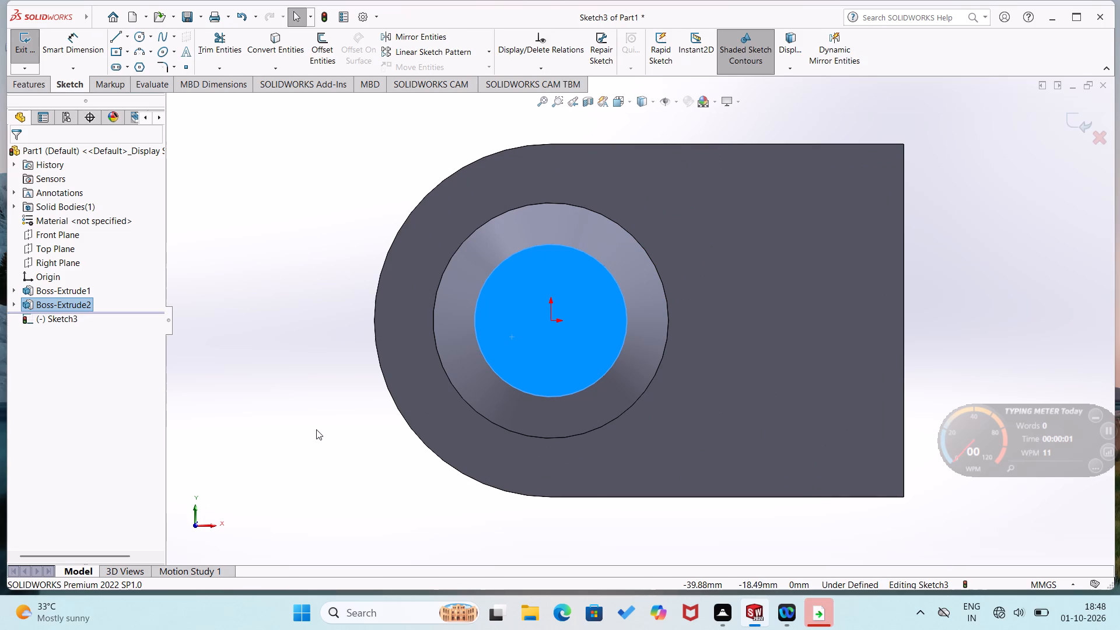
{"action": "left_click", "coordinate": [316, 430]}
{"action": "right_click_drag", "start_coordinate": [235, 421], "coordinate": [345, 457]}
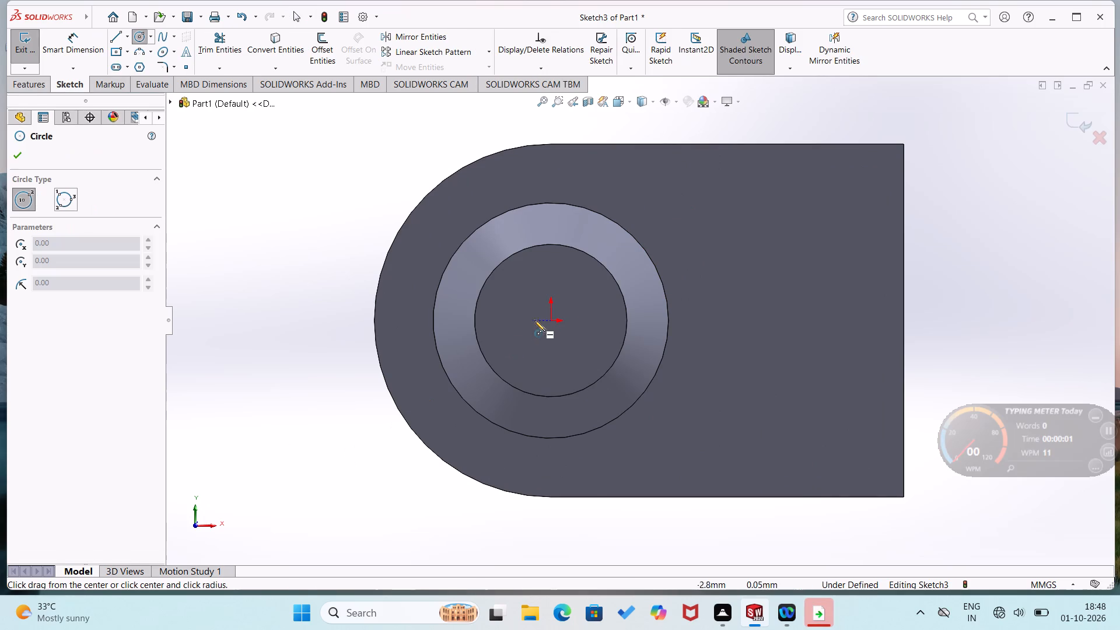
{"action": "left_click", "coordinate": [549, 321]}
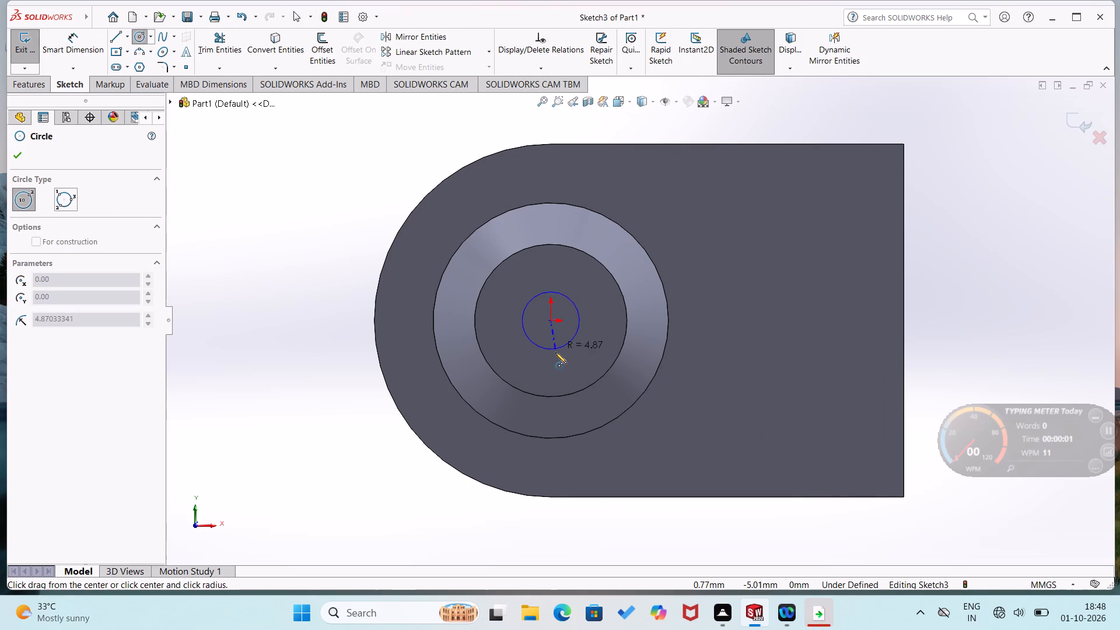
{"action": "left_click", "coordinate": [556, 358]}
{"action": "right_click_drag", "start_coordinate": [549, 453], "coordinate": [559, 345]}
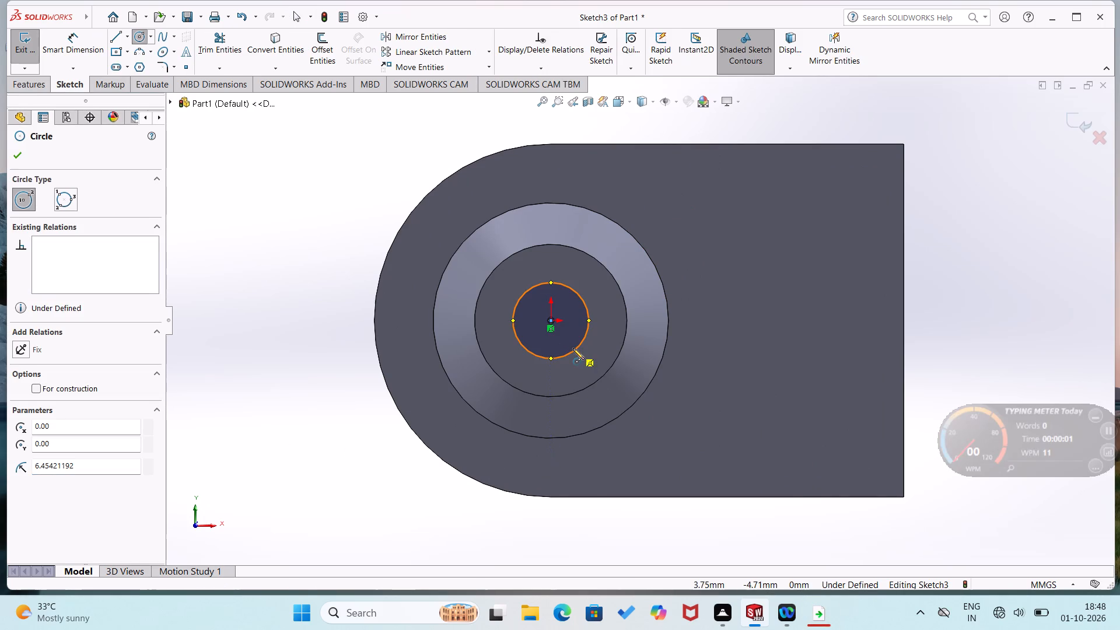
Dimension the new circle on the boss's end face to a 10 mm diameter.
{"action": "right_click_drag", "start_coordinate": [445, 513], "coordinate": [409, 379]}
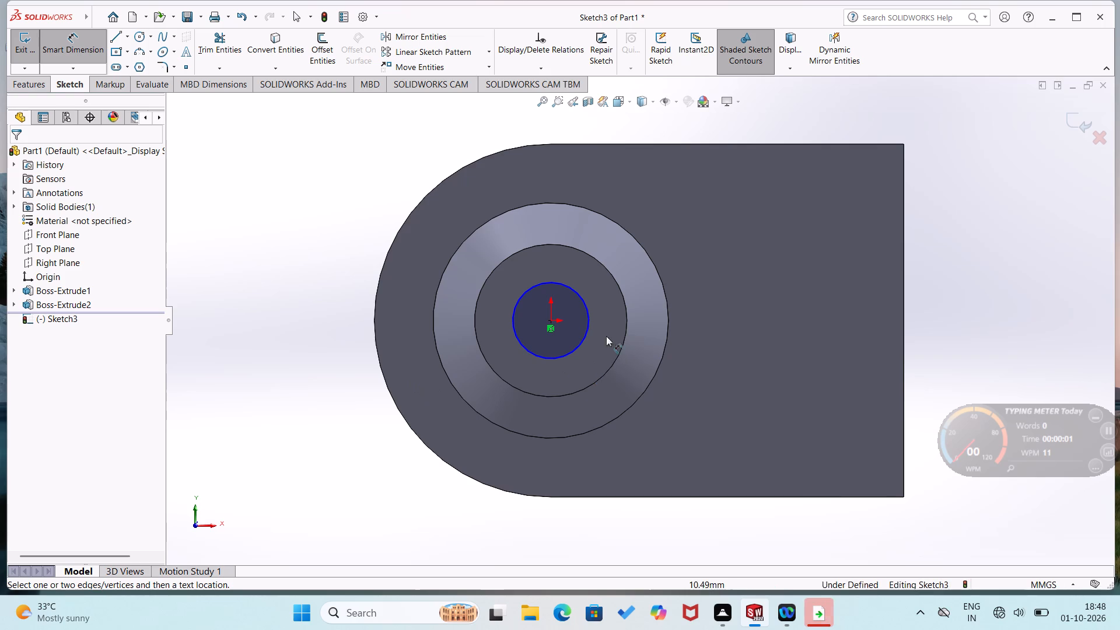
{"action": "left_click", "coordinate": [589, 334]}
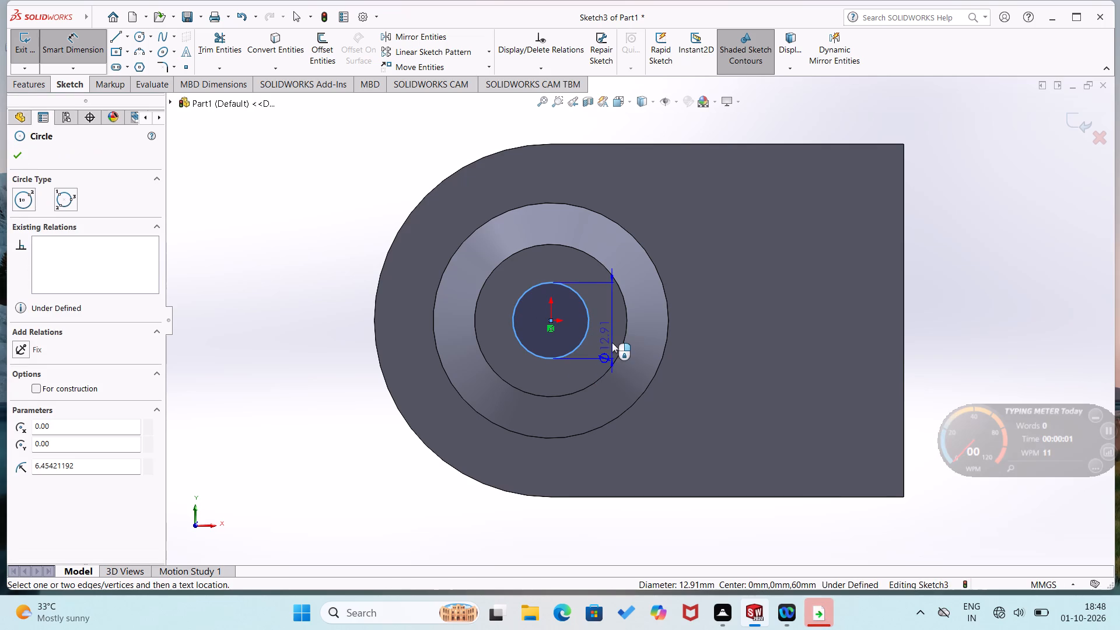
{"action": "left_click", "coordinate": [612, 342]}
{"action": "type", "text": "10"}
{"action": "key", "text": "Return"}
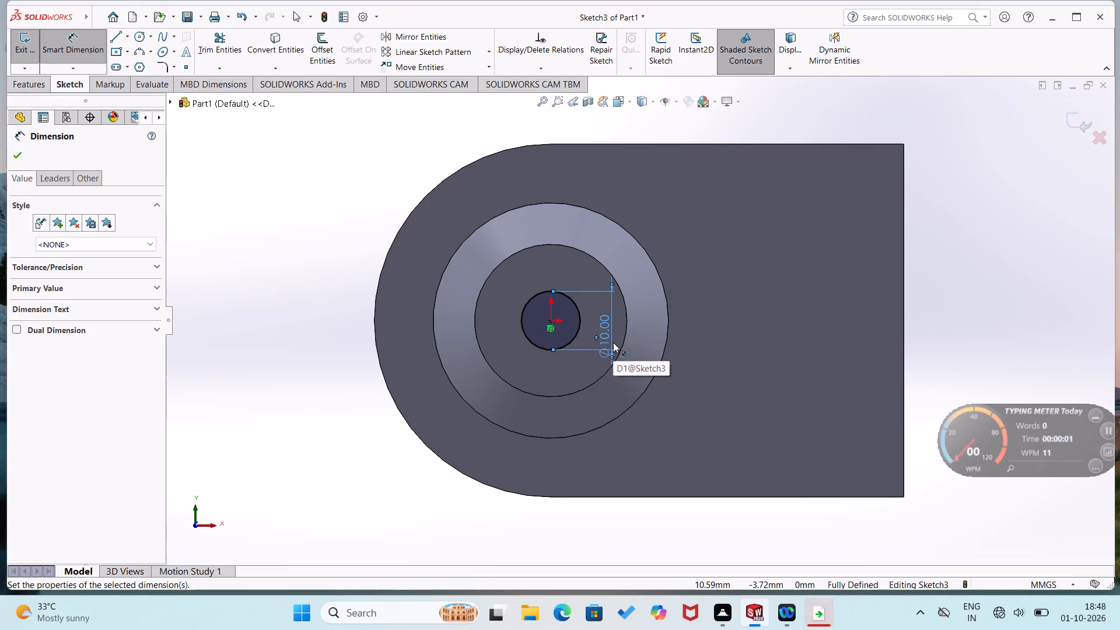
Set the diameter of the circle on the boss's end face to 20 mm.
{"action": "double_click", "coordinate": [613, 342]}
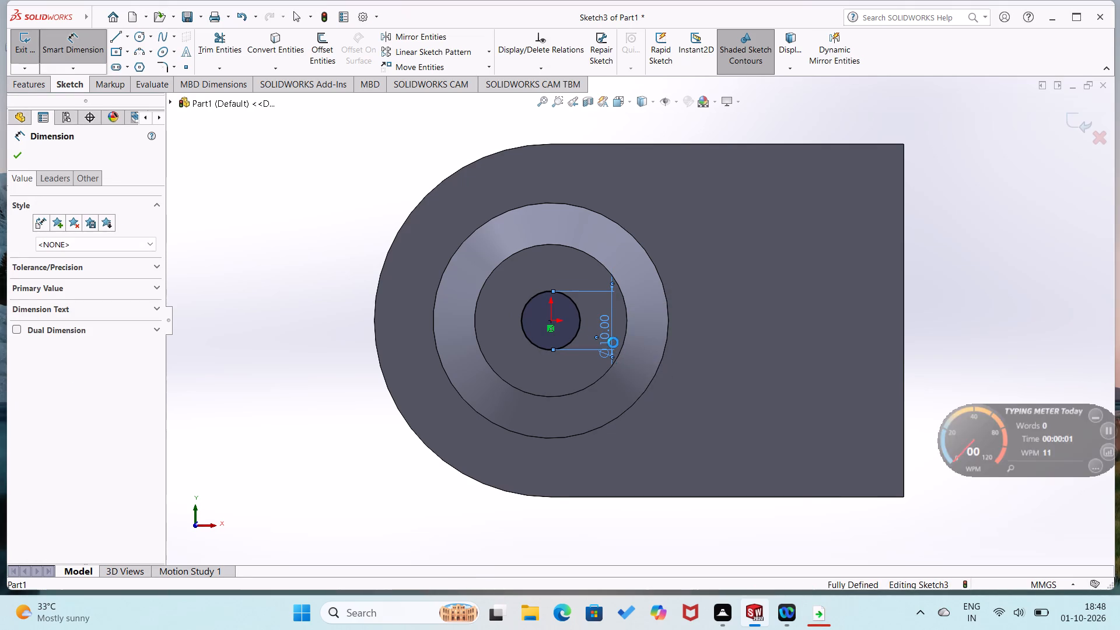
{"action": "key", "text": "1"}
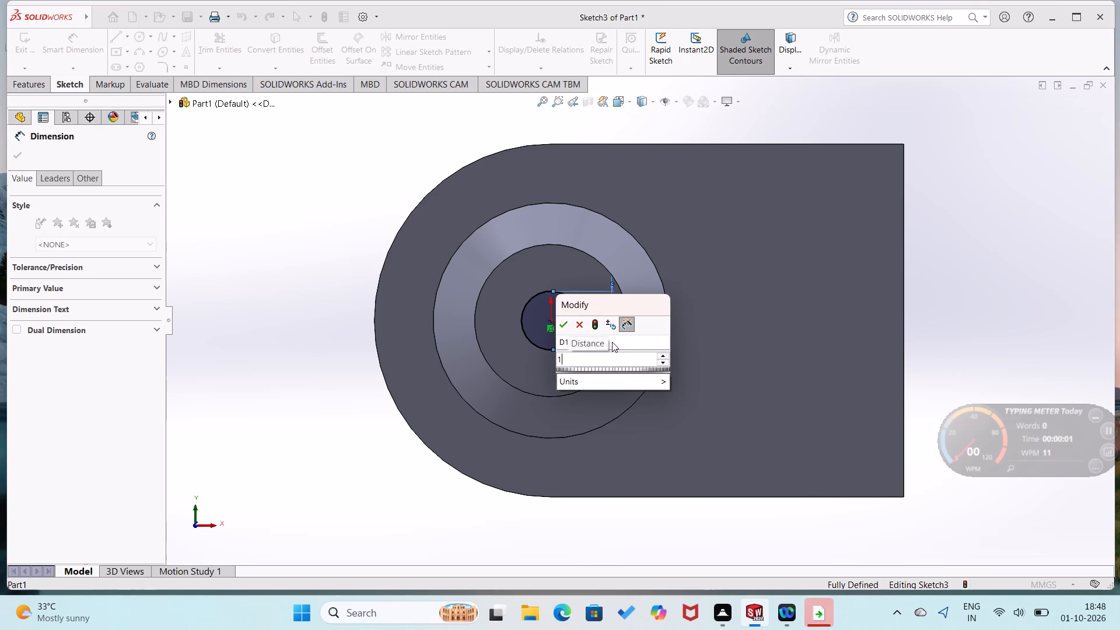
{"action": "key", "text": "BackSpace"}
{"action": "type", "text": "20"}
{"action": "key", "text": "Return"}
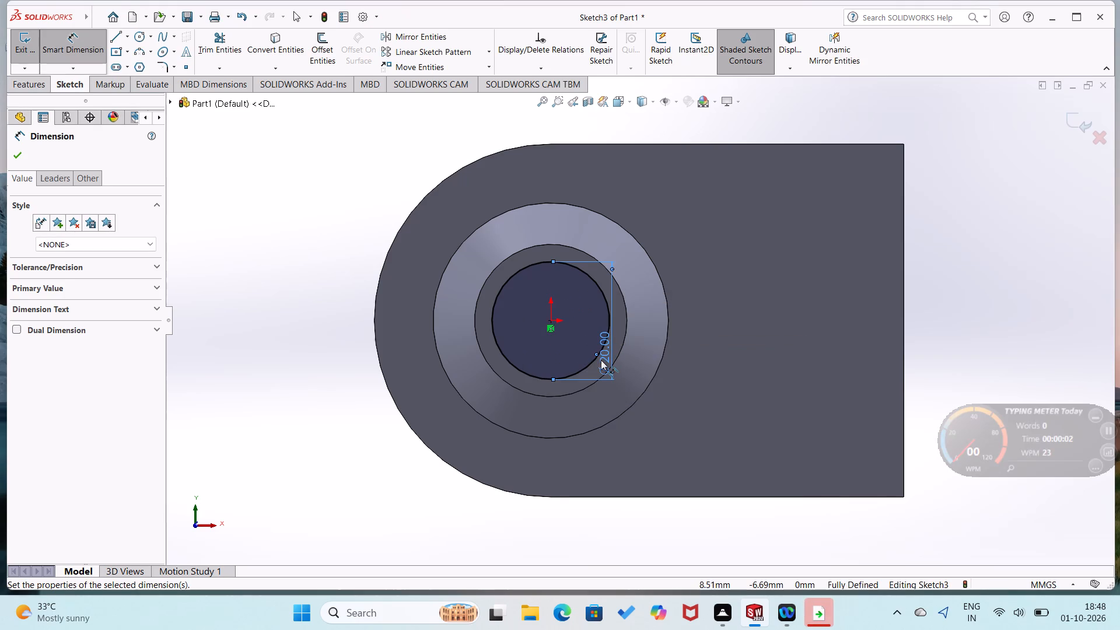
Set the diameter of the circle on the boss's end face to 15 mm.
{"action": "double_click", "coordinate": [601, 360]}
{"action": "type", "text": "15"}
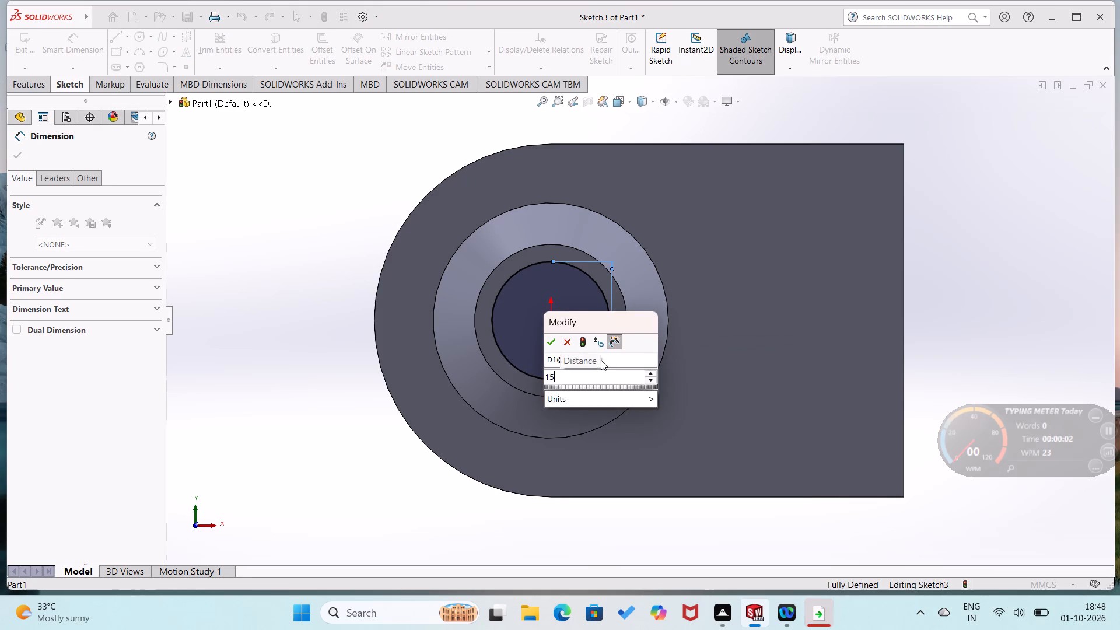
{"action": "key", "text": "Return"}
{"action": "left_click", "coordinate": [398, 502]}
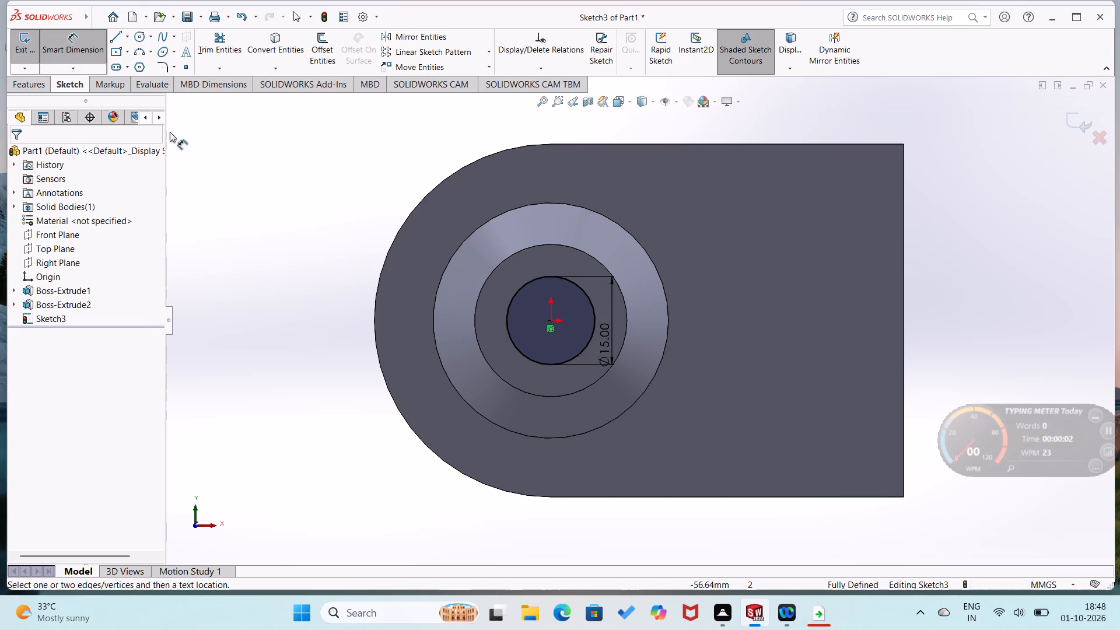
Cut-extrude the 15 mm circle as a blind cut 90 mm deep through the tapered boss and block.
{"action": "left_click", "coordinate": [16, 82]}
{"action": "left_click", "coordinate": [212, 51]}
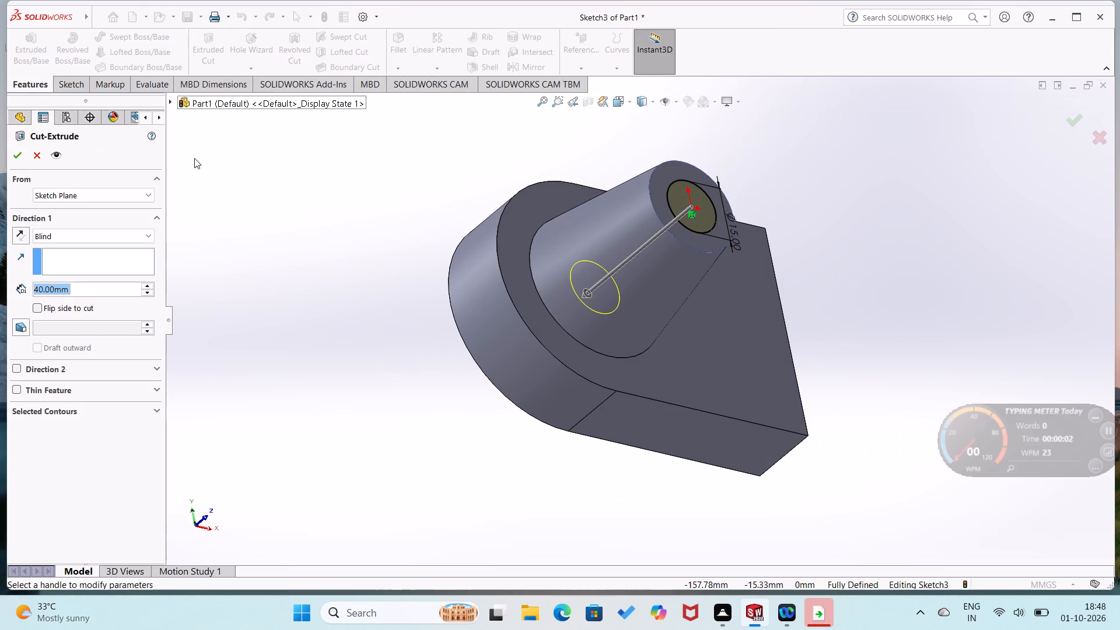
{"action": "triple_click", "coordinate": [143, 288]}
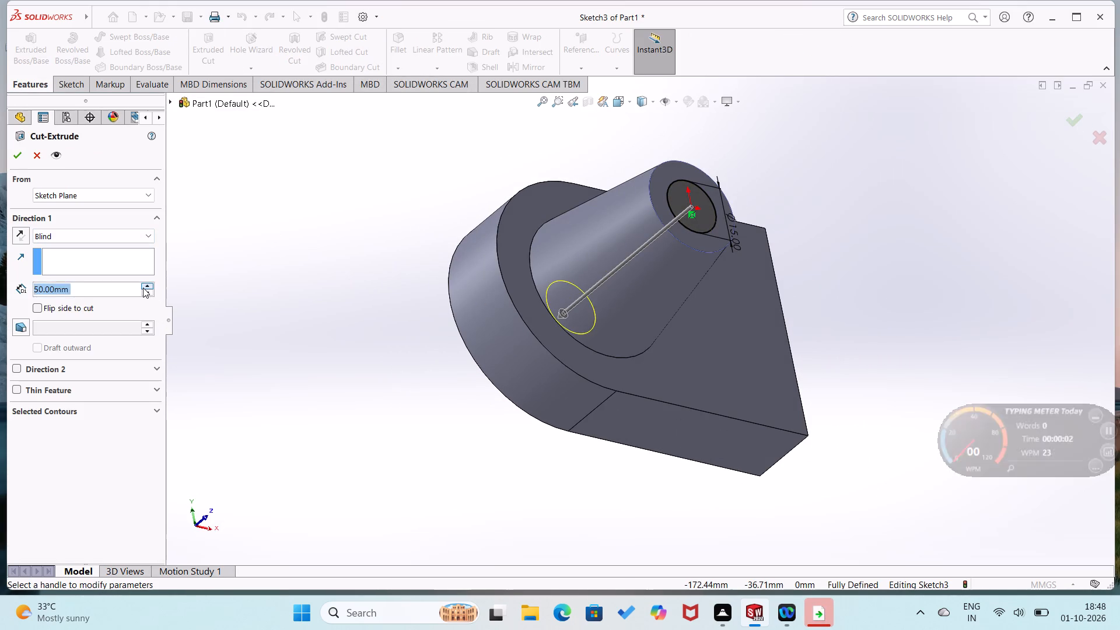
{"action": "left_click", "coordinate": [143, 288]}
{"action": "left_click", "coordinate": [143, 288]}
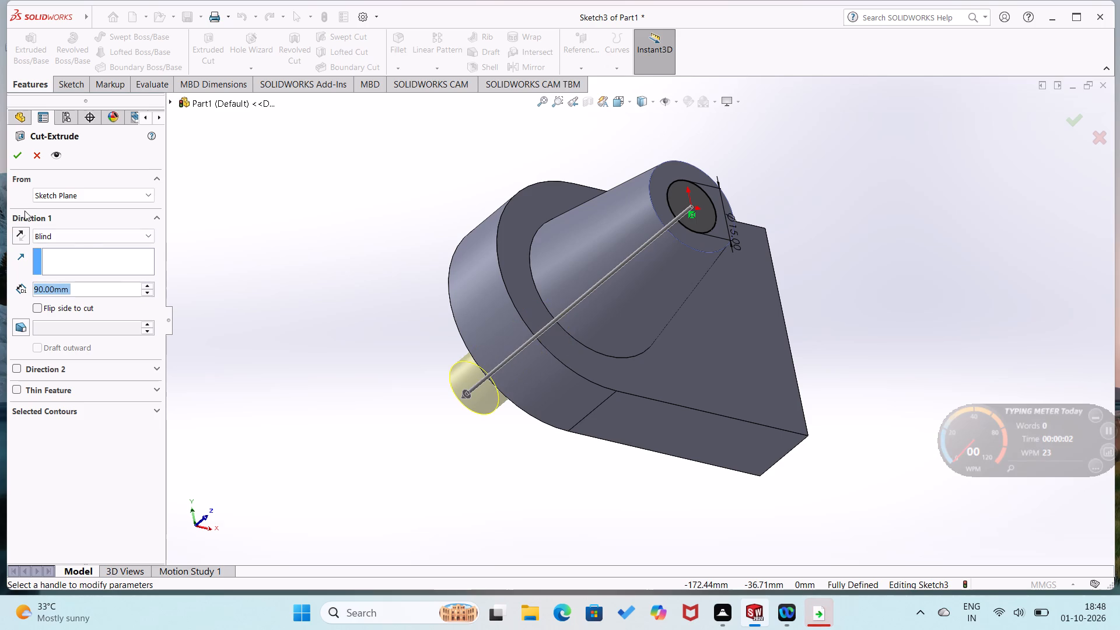
{"action": "left_click", "coordinate": [12, 154]}
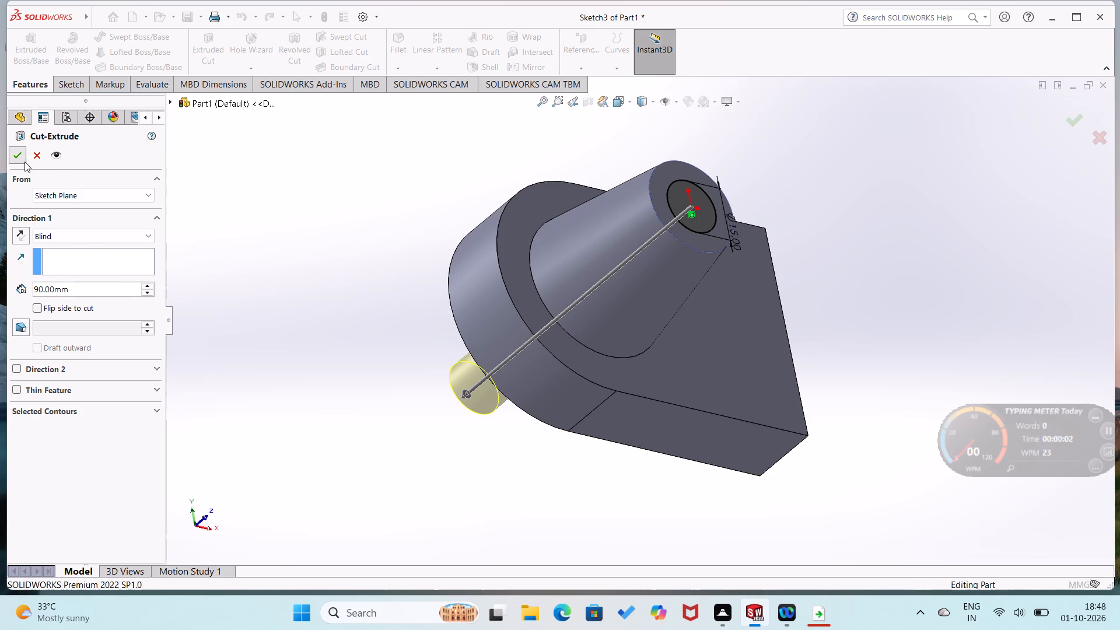
{"action": "left_click", "coordinate": [256, 309]}
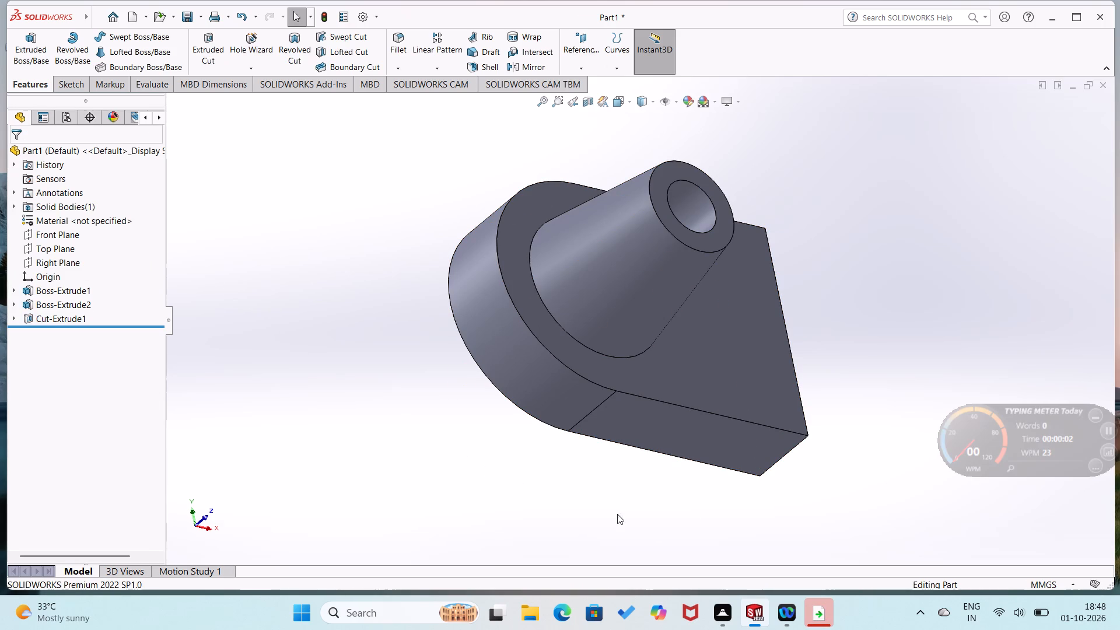
Start a sketch on the block's flat side face and draw a vertical line about 45 mm long down from the square end's upper corner.
{"action": "right_click", "coordinate": [730, 447]}
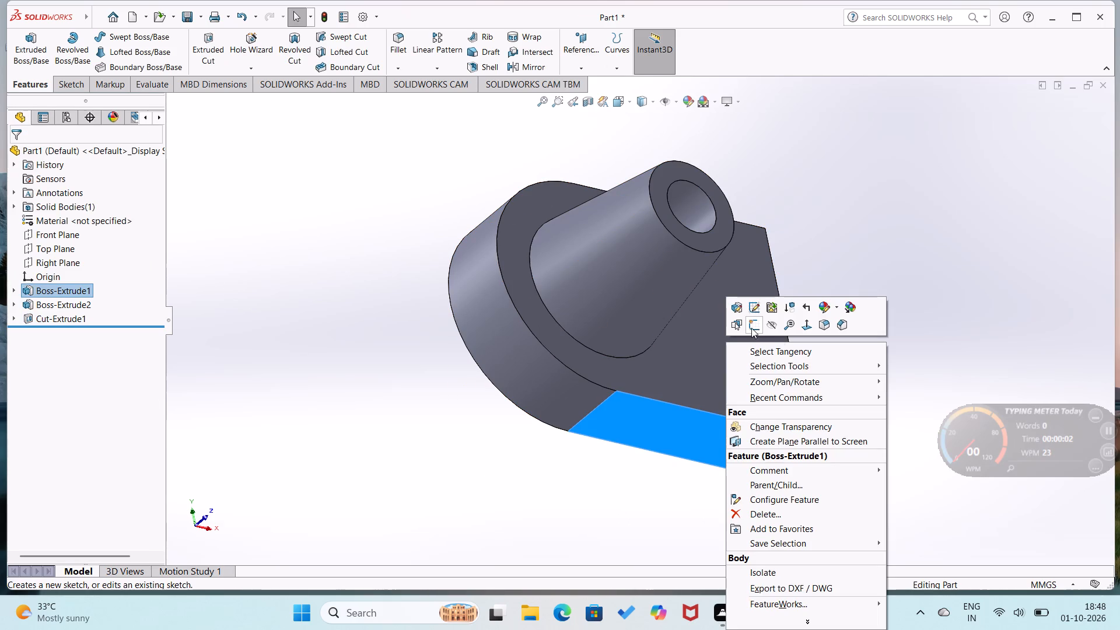
{"action": "left_click", "coordinate": [751, 328]}
{"action": "scroll", "coordinate": [642, 456], "scroll_direction": "up", "scroll_amount": 3}
{"action": "left_click", "coordinate": [597, 470]}
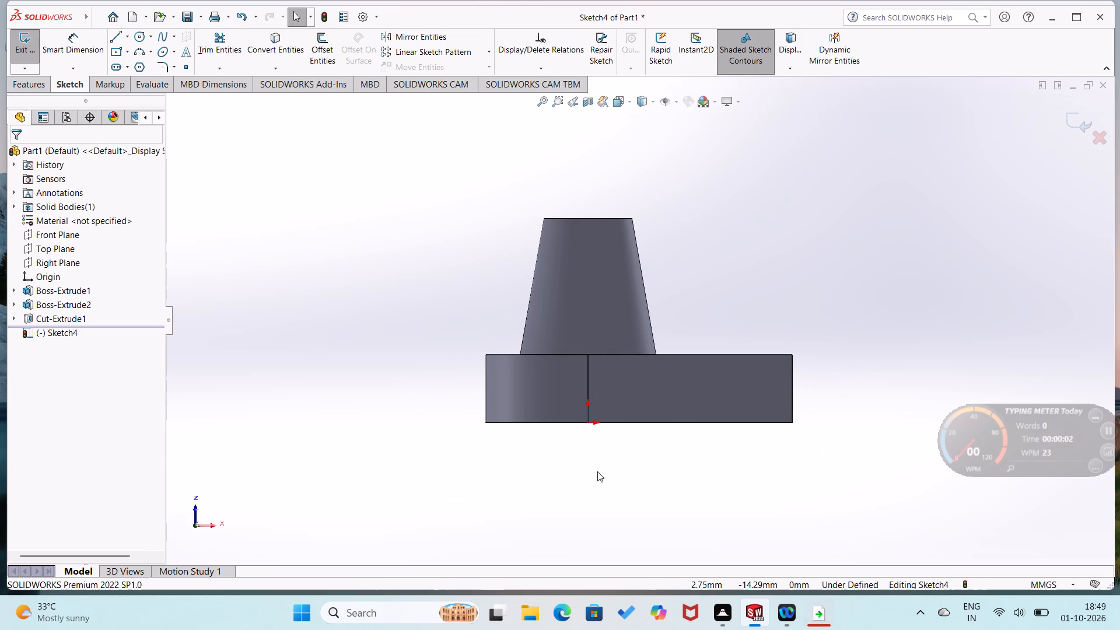
{"action": "right_click_drag", "start_coordinate": [696, 523], "coordinate": [618, 539]}
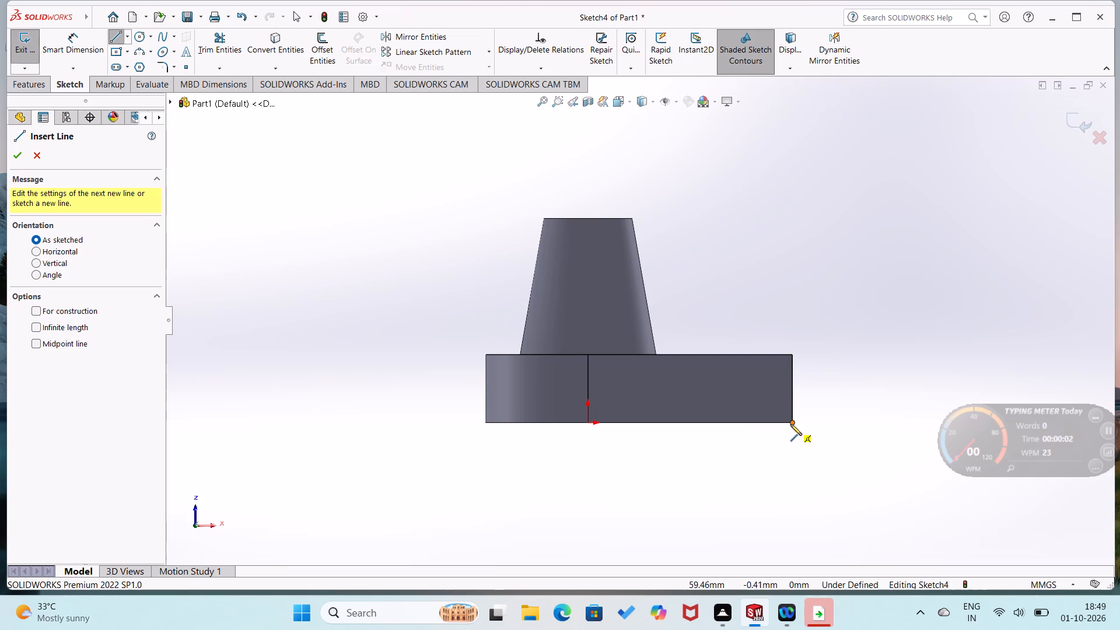
{"action": "left_click", "coordinate": [790, 354]}
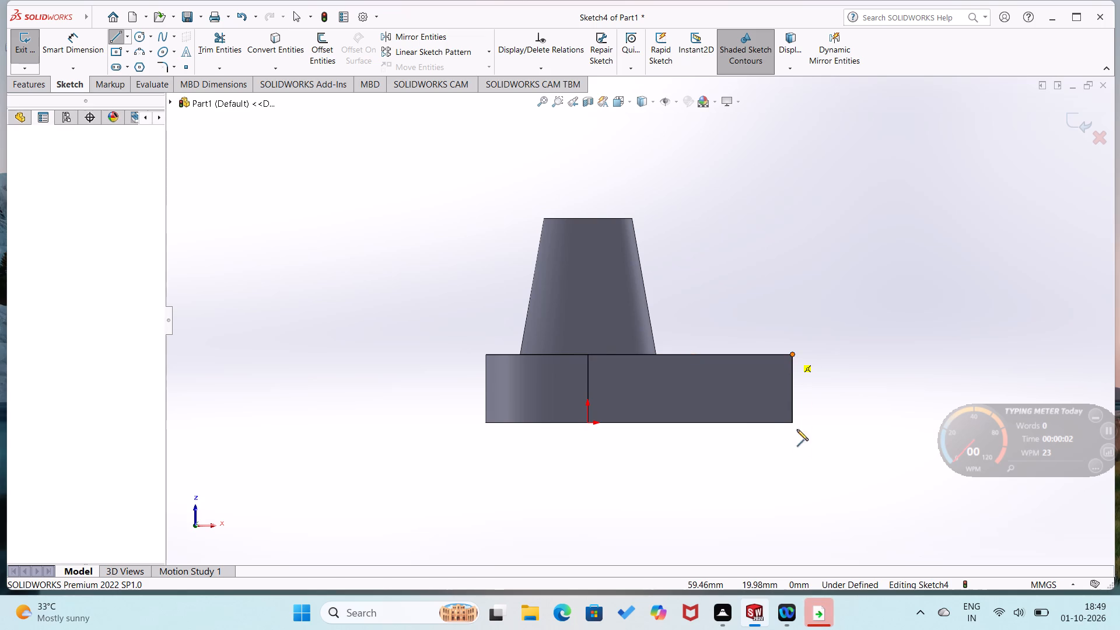
{"action": "left_click", "coordinate": [790, 506]}
{"action": "right_click_drag", "start_coordinate": [756, 514], "coordinate": [741, 402]}
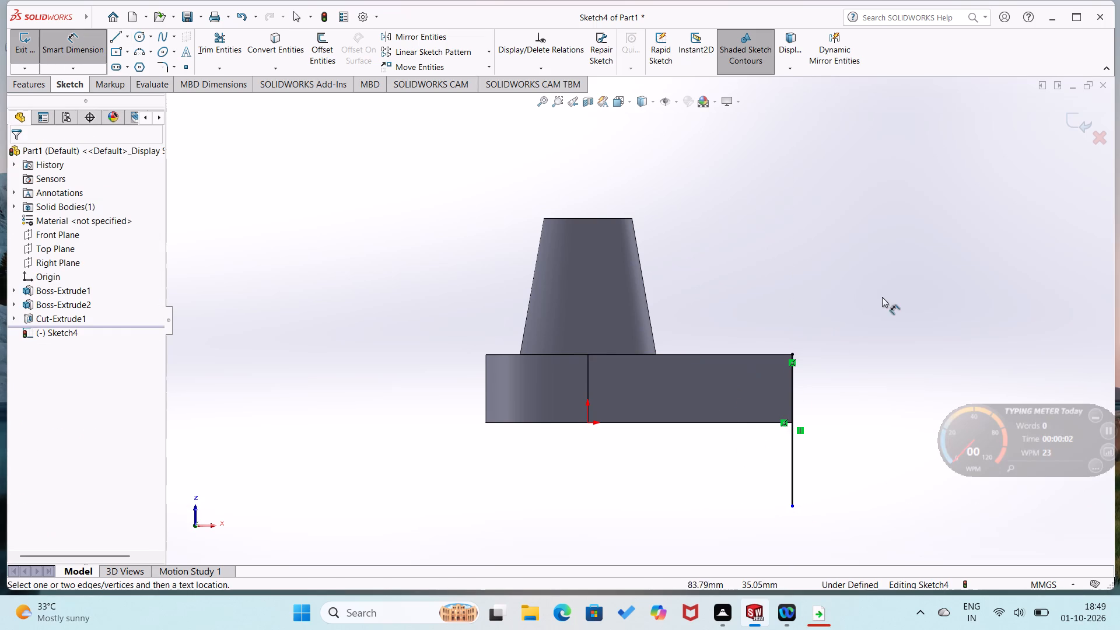
Draw a line from the same corner along the block's top edge, continuing into a vertical line about 62 mm long down past the block.
{"action": "right_click_drag", "start_coordinate": [883, 297], "coordinate": [788, 334]}
{"action": "left_click", "coordinate": [791, 355]}
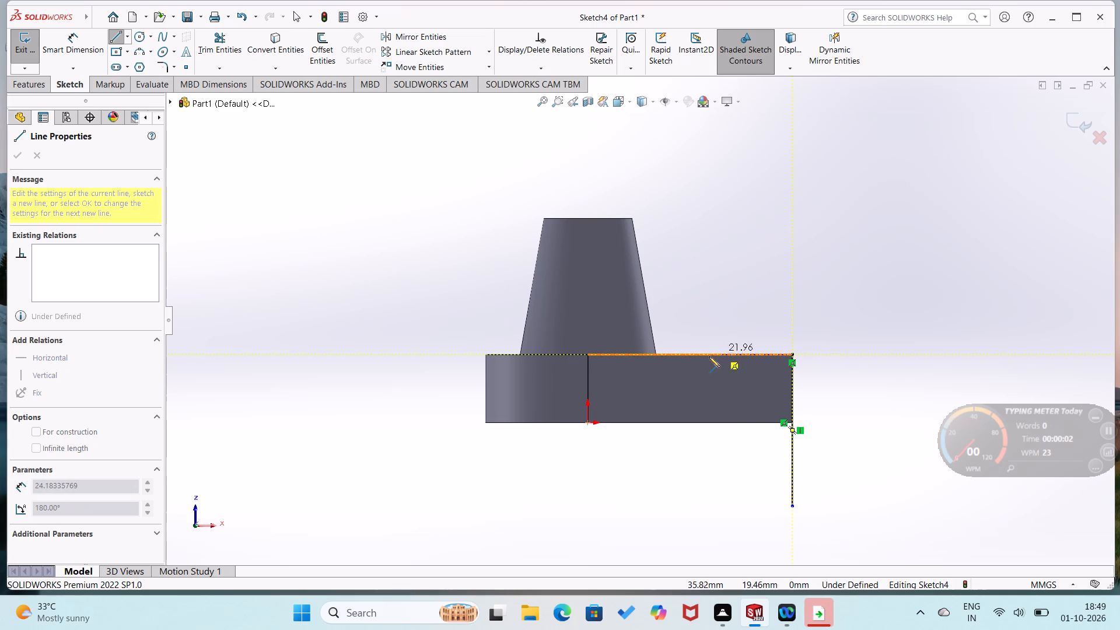
{"action": "left_click", "coordinate": [709, 356]}
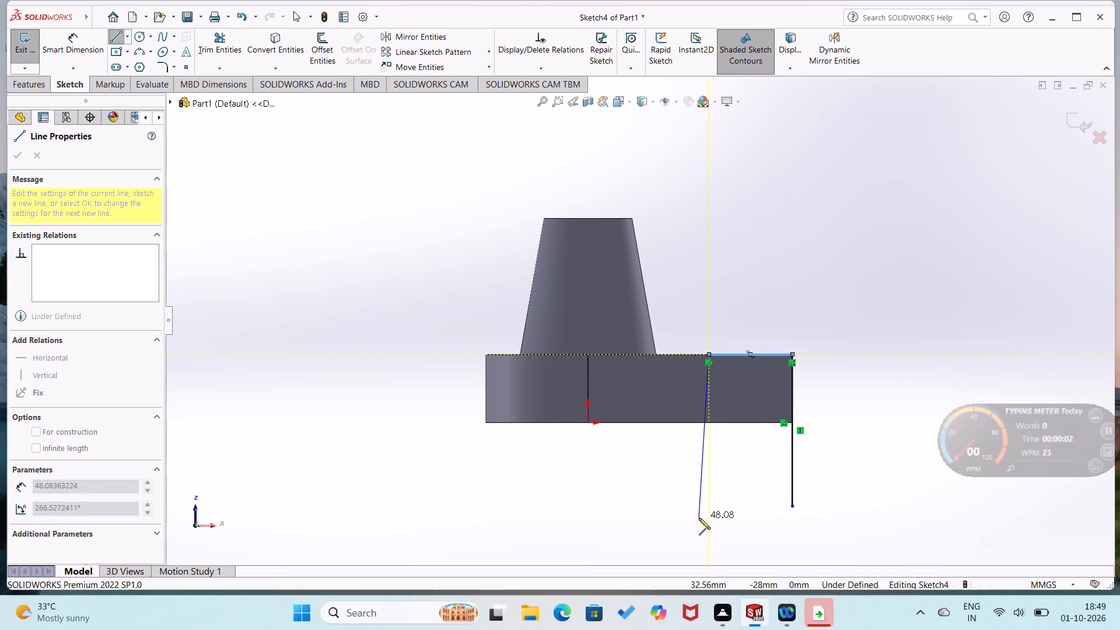
{"action": "scroll", "coordinate": [699, 518], "scroll_direction": "up", "scroll_amount": 1}
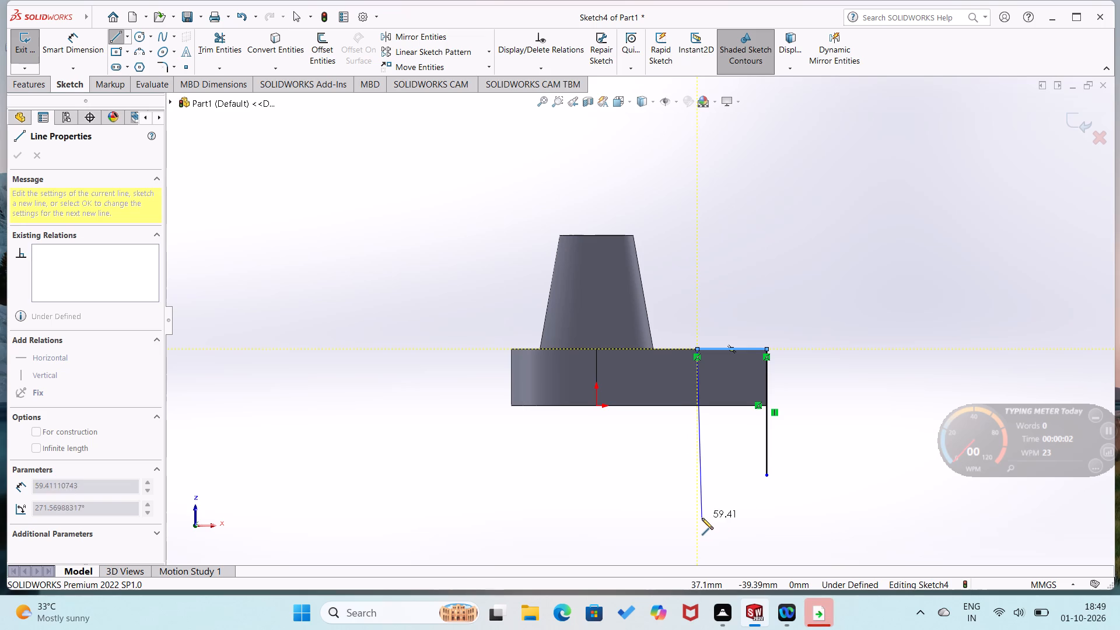
{"action": "left_click", "coordinate": [698, 524]}
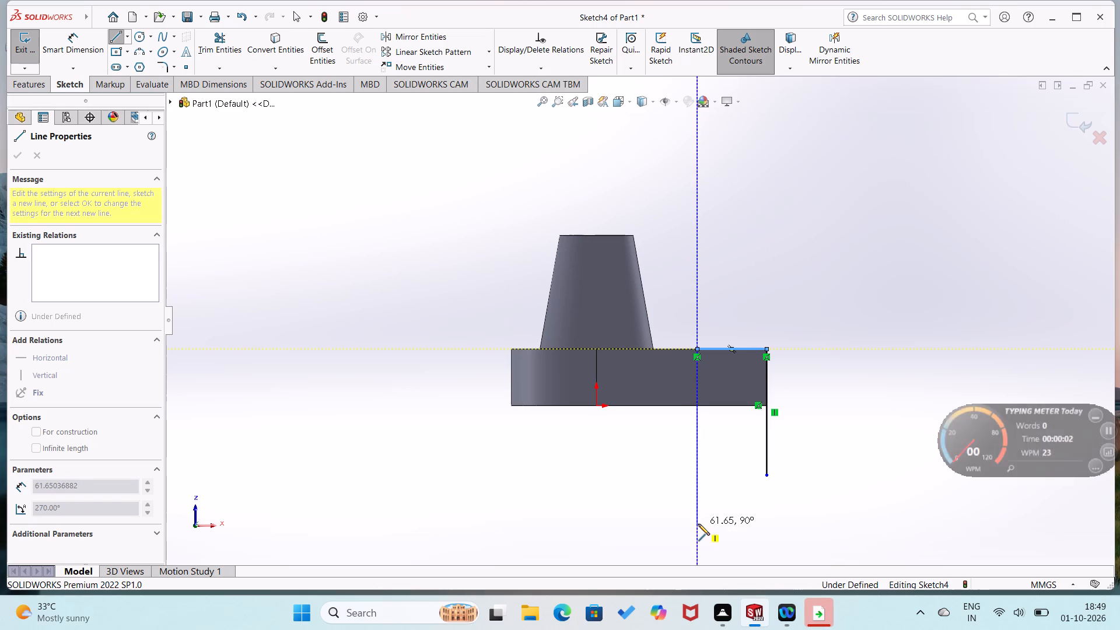
Dimension the short horizontal top line to 20 mm and the inner vertical line to 60 mm.
{"action": "right_click_drag", "start_coordinate": [671, 538], "coordinate": [632, 403]}
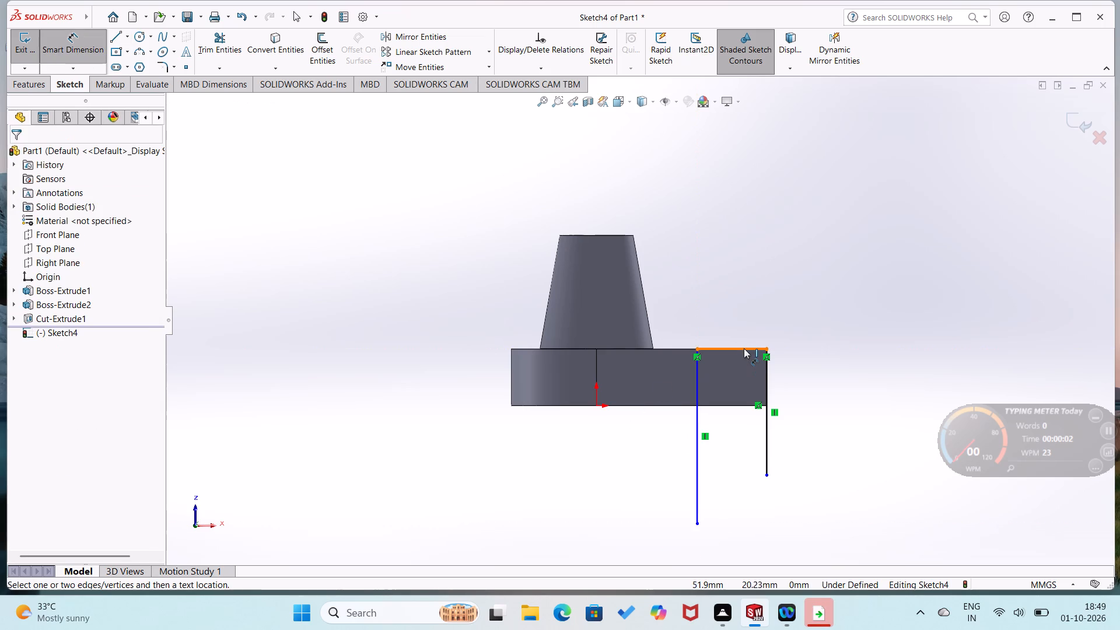
{"action": "left_click", "coordinate": [744, 348]}
{"action": "left_click", "coordinate": [745, 329]}
{"action": "type", "text": "20"}
{"action": "key", "text": "Return"}
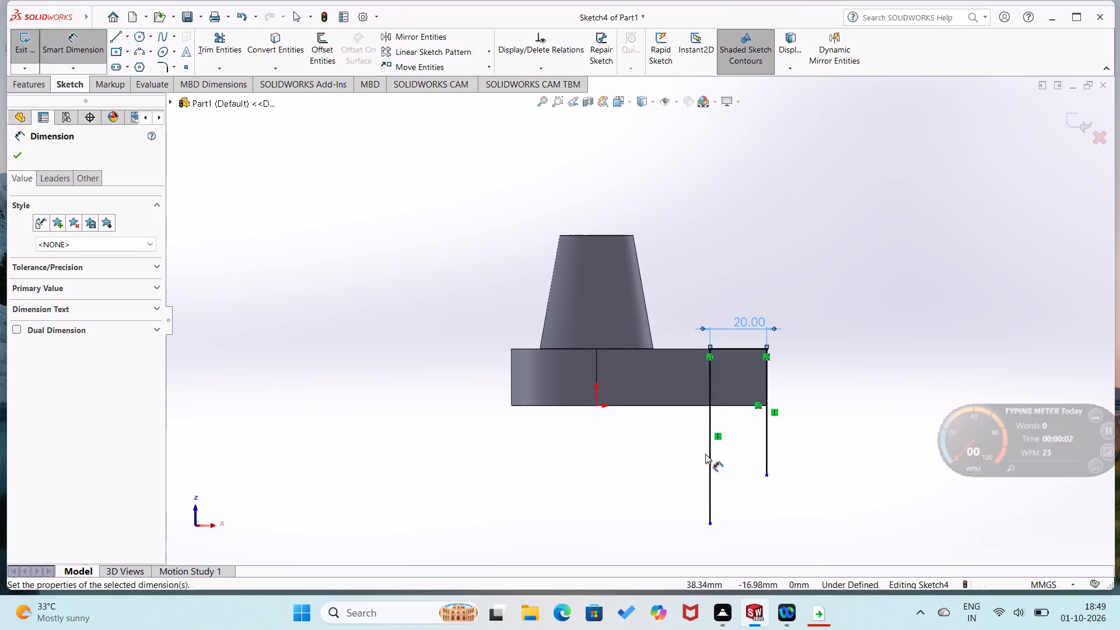
{"action": "left_click", "coordinate": [712, 454]}
{"action": "left_click", "coordinate": [693, 457]}
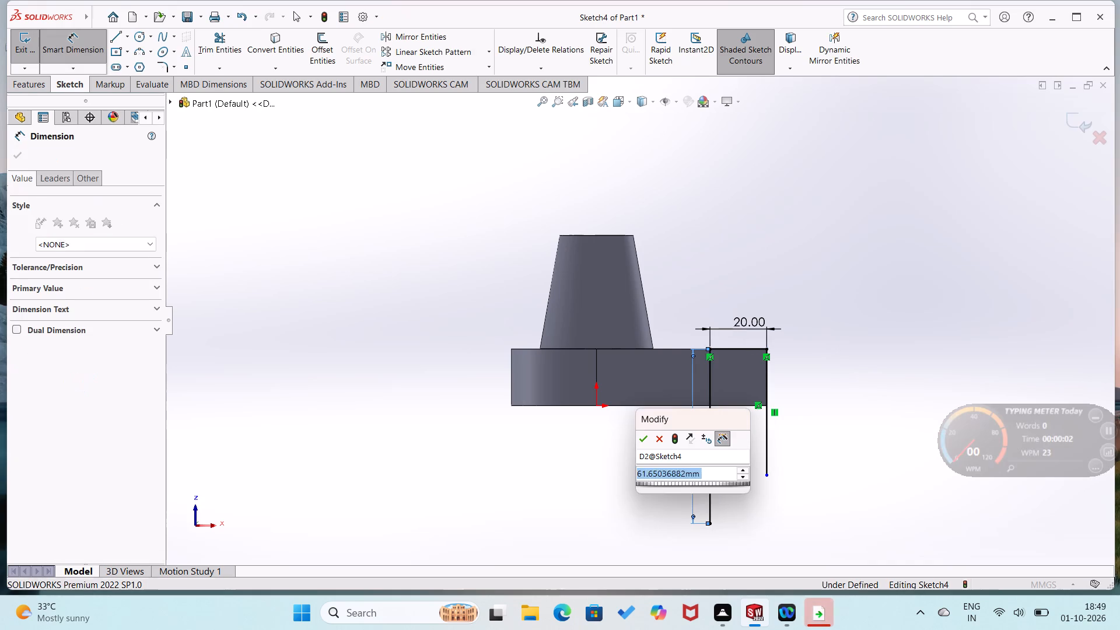
{"action": "key", "text": "6"}
{"action": "key", "text": "0"}
{"action": "key", "text": "Return"}
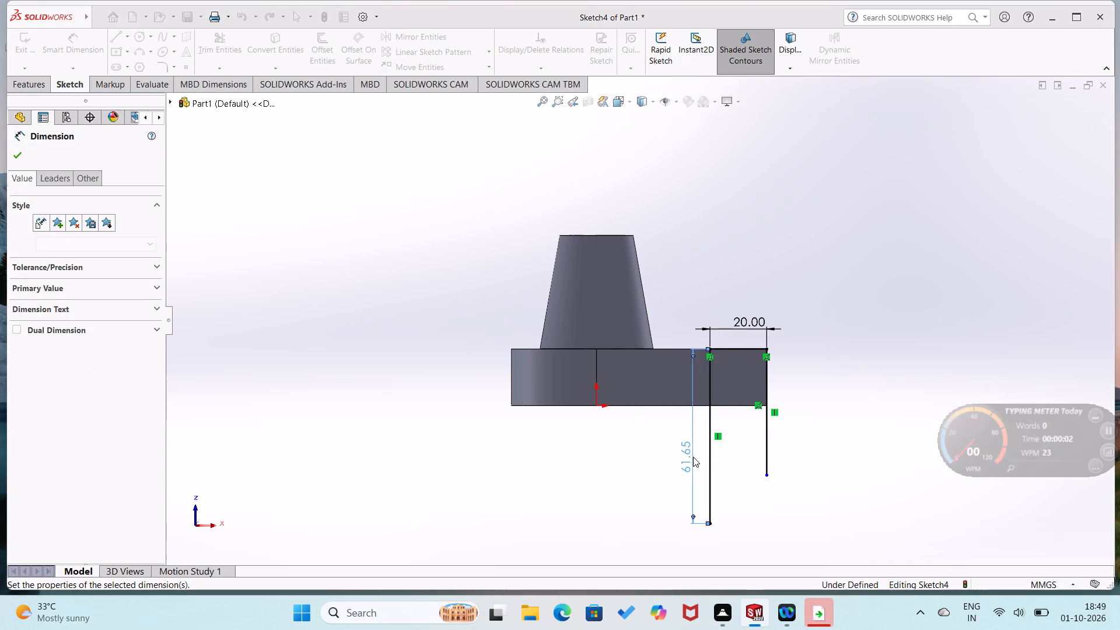
{"action": "left_click", "coordinate": [643, 484]}
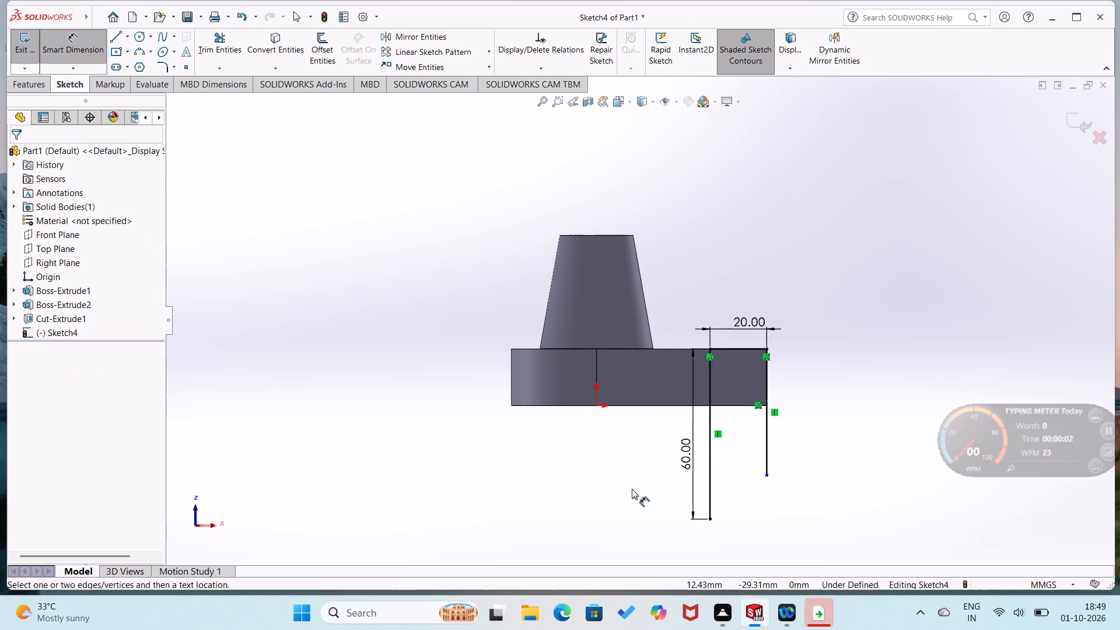
Draw a horizontal line outward from the lower end of the 60 mm line and dimension it to 30 mm.
{"action": "right_click_drag", "start_coordinate": [631, 506], "coordinate": [544, 540]}
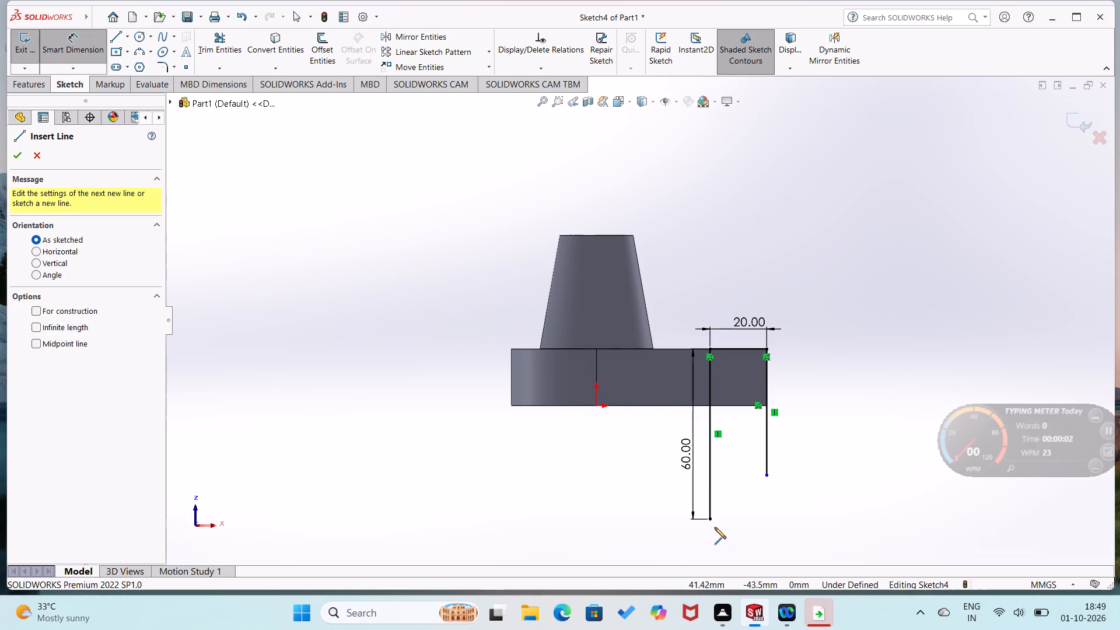
{"action": "left_click", "coordinate": [710, 519]}
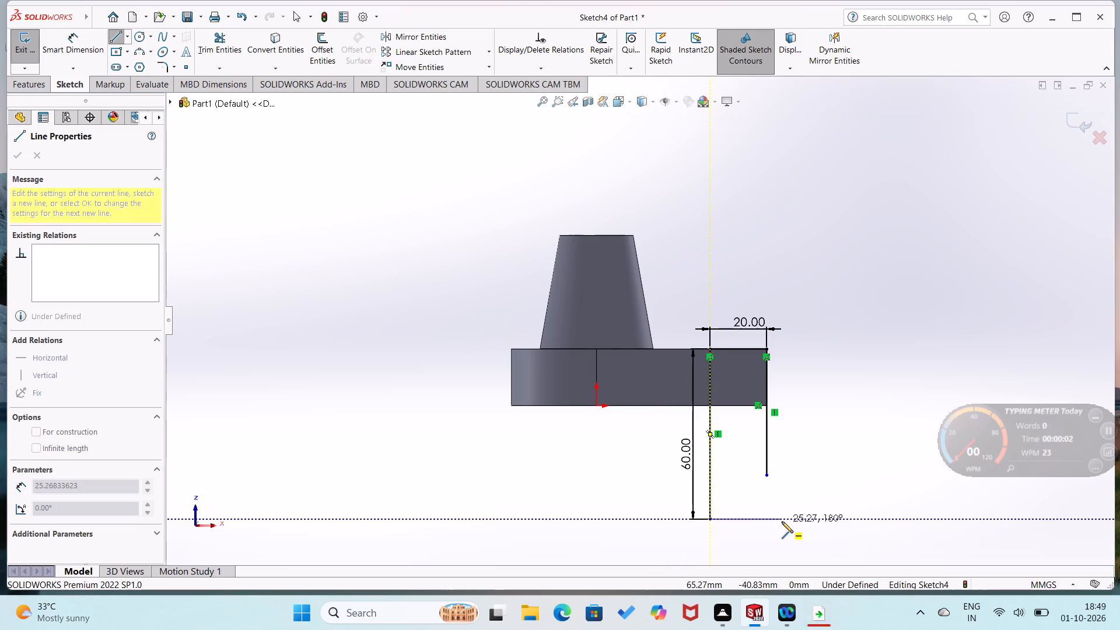
{"action": "left_click", "coordinate": [794, 521]}
{"action": "right_click_drag", "start_coordinate": [818, 542], "coordinate": [817, 450]}
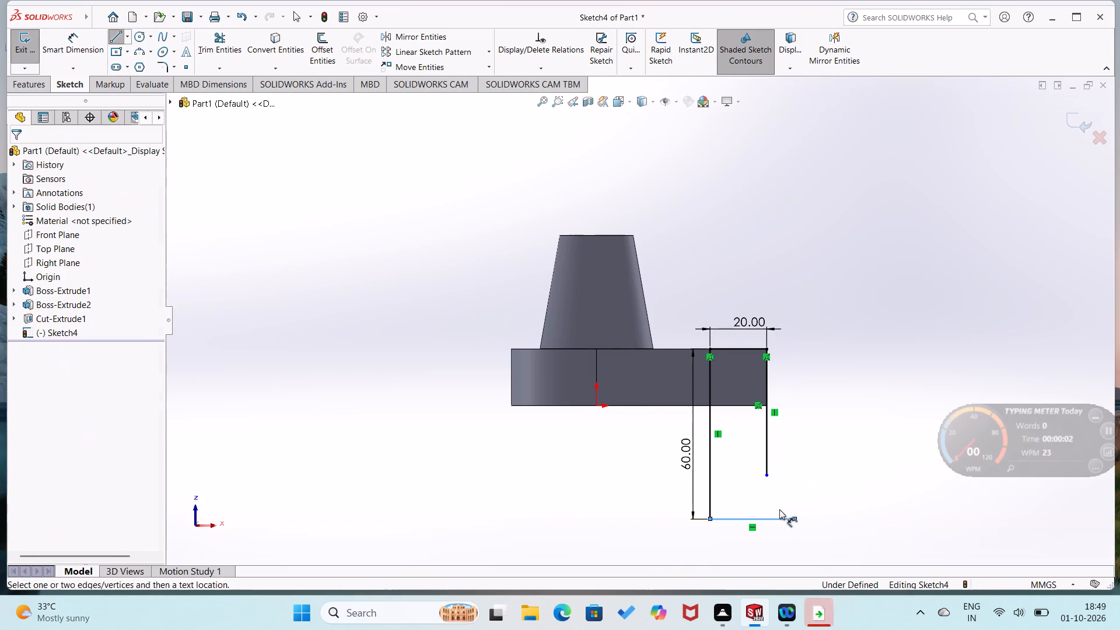
{"action": "left_click", "coordinate": [778, 517]}
{"action": "left_click", "coordinate": [778, 536]}
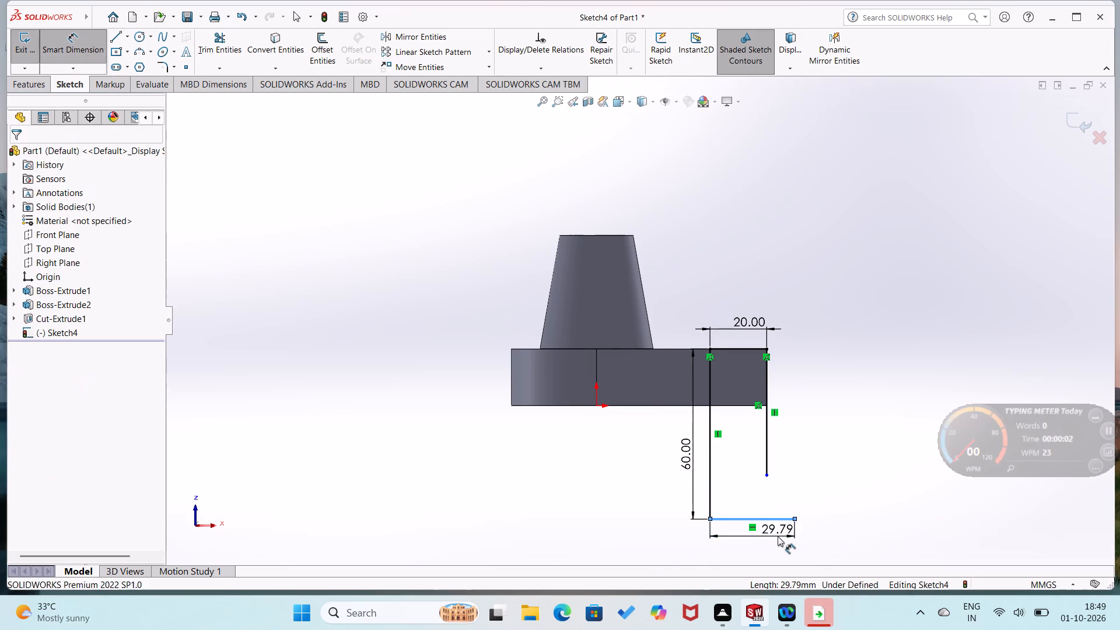
{"action": "type", "text": "30"}
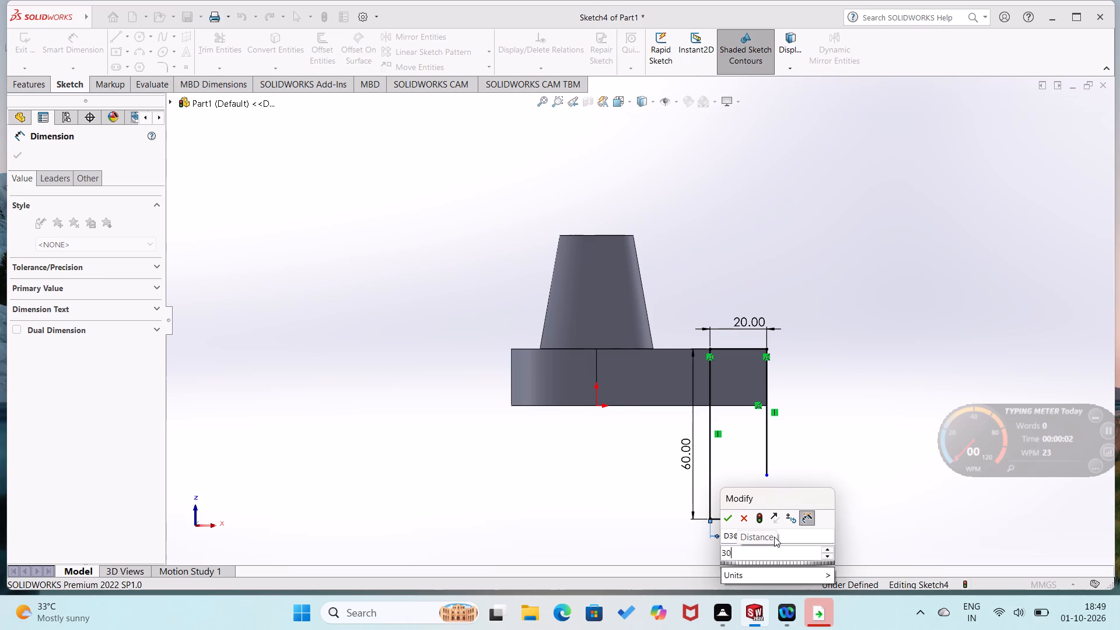
{"action": "key", "text": "Return"}
{"action": "left_click", "coordinate": [824, 492]}
Draw a 30 mm radius circle centred on the 30 mm line's free end, passing through the 60 mm line's lower end.
{"action": "right_click_drag", "start_coordinate": [809, 495], "coordinate": [902, 410]}
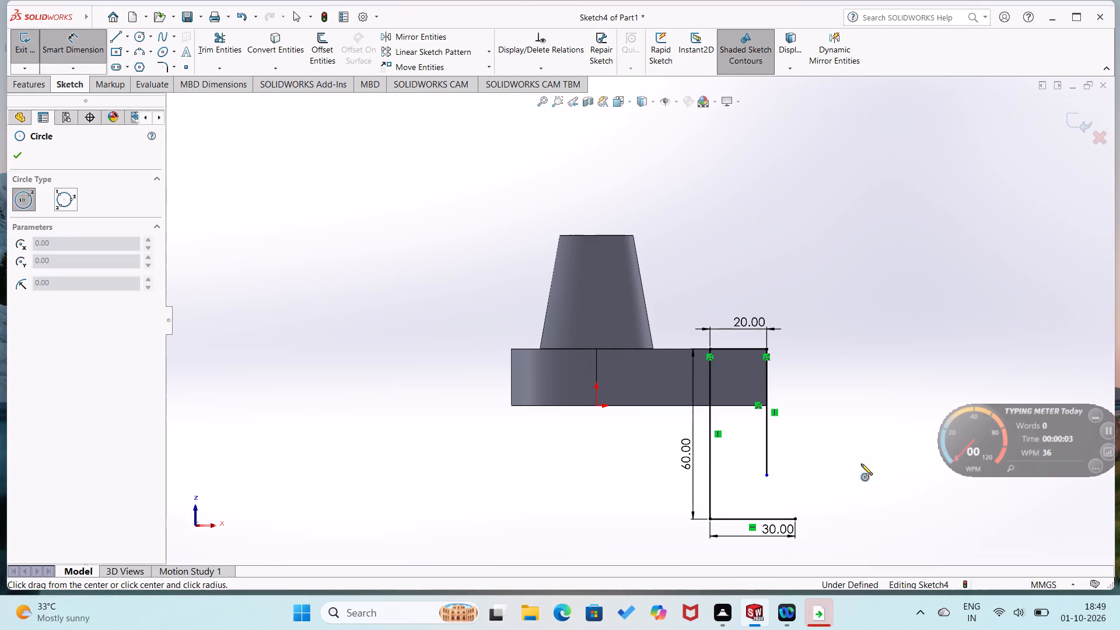
{"action": "left_click", "coordinate": [796, 518]}
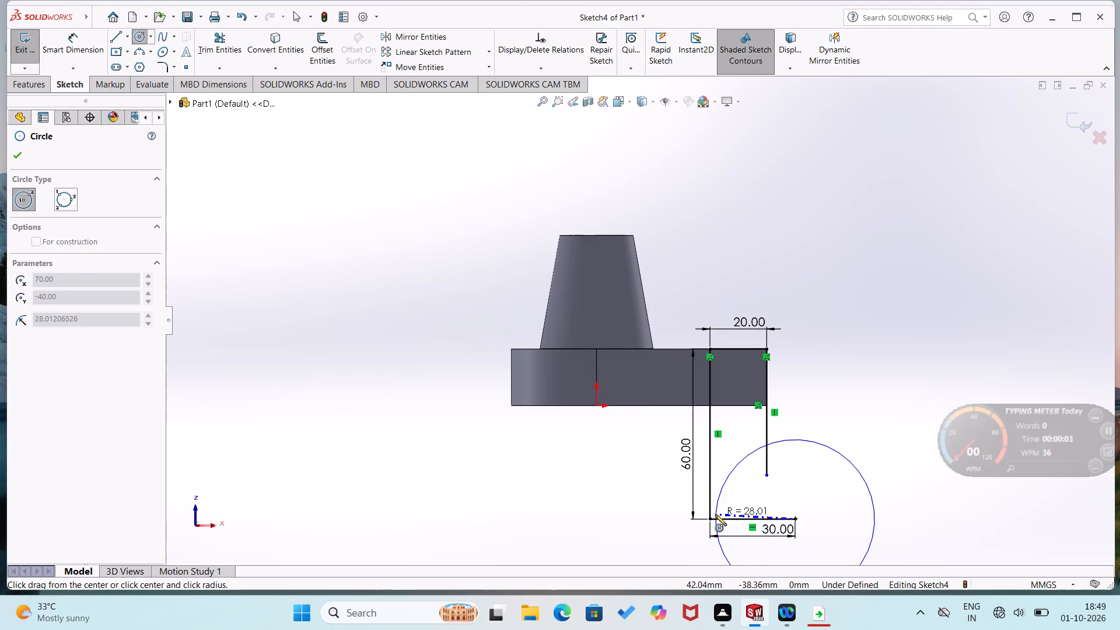
{"action": "left_click", "coordinate": [710, 520]}
{"action": "right_click_drag", "start_coordinate": [560, 519], "coordinate": [551, 416]}
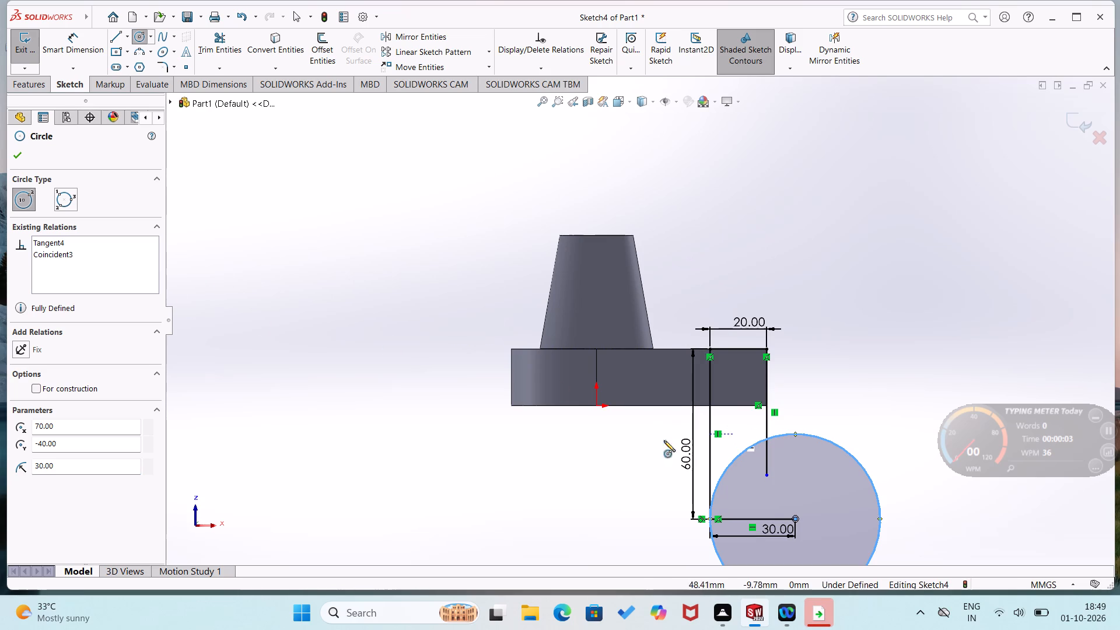
{"action": "key", "text": "Escape"}
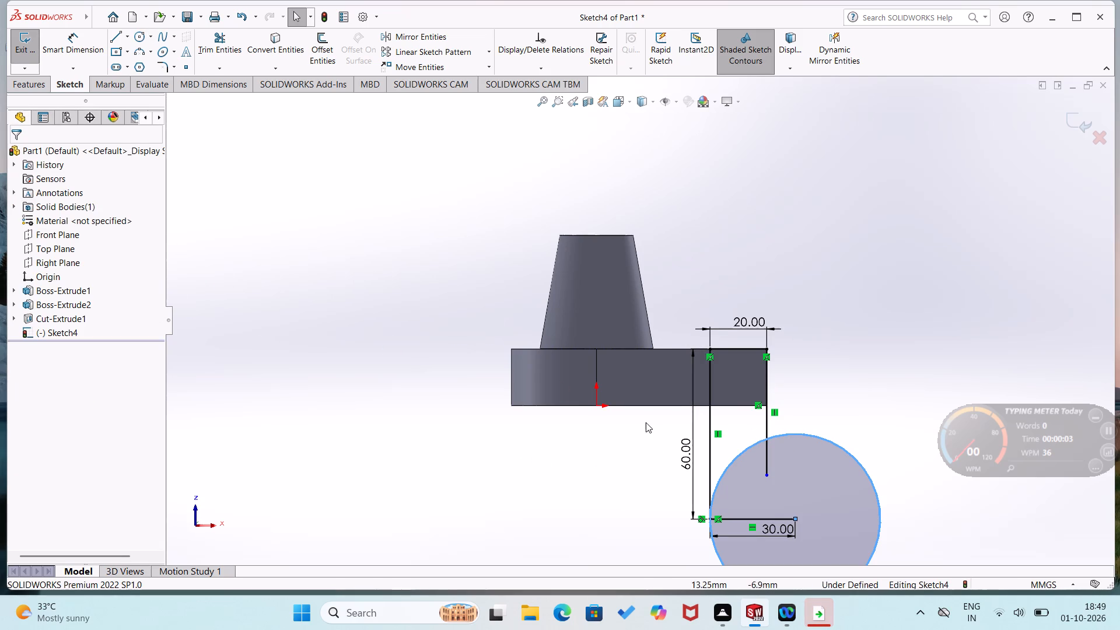
Replace the outer vertical line with one running from the block's upper corner down to the circle.
{"action": "left_click", "coordinate": [765, 428]}
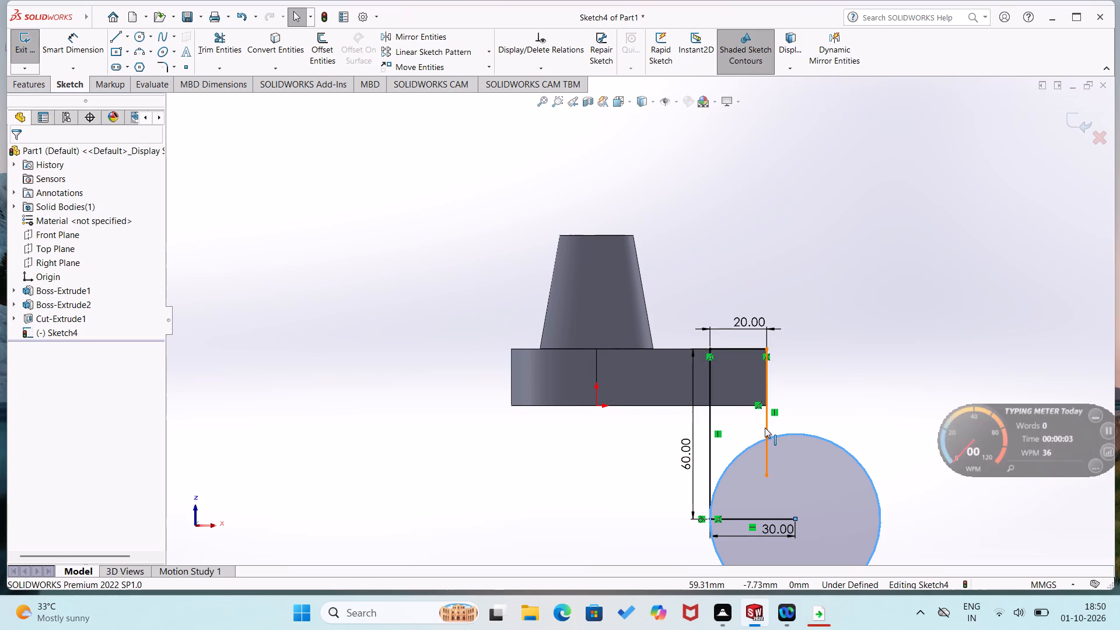
{"action": "key", "text": "Delete"}
{"action": "right_click_drag", "start_coordinate": [885, 360], "coordinate": [800, 413]}
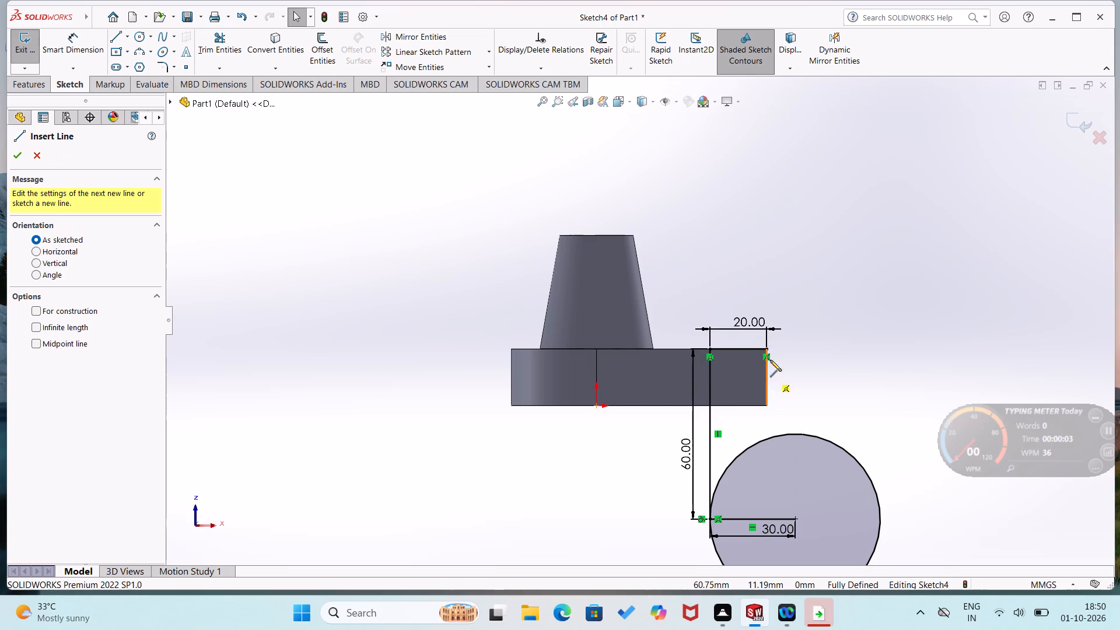
{"action": "left_click", "coordinate": [765, 349]}
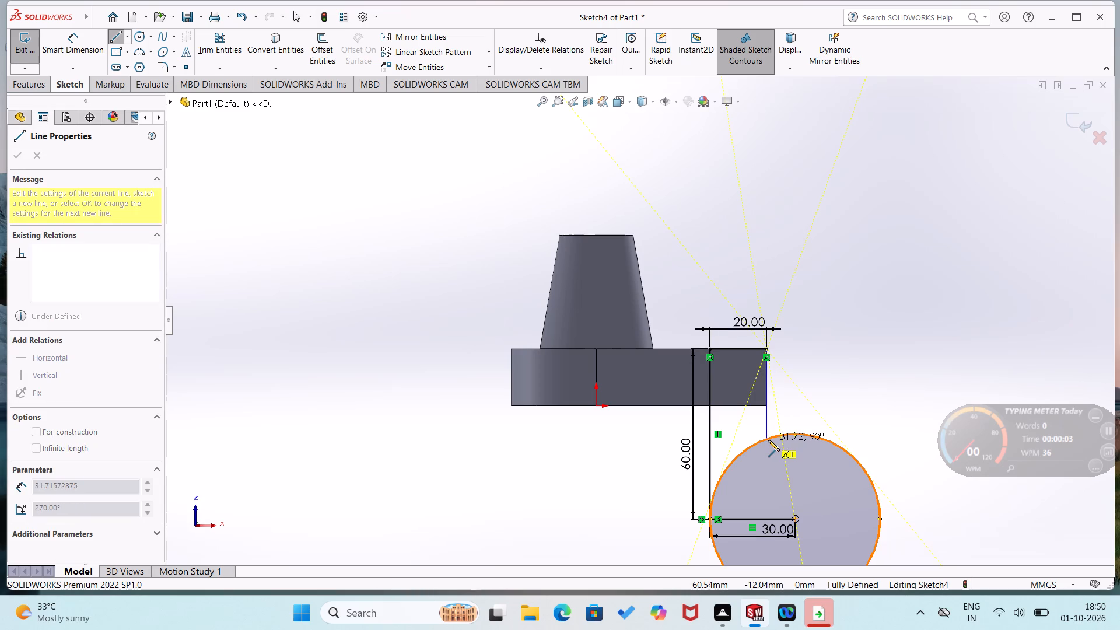
{"action": "left_click", "coordinate": [768, 440]}
{"action": "right_click_drag", "start_coordinate": [790, 416], "coordinate": [789, 327]}
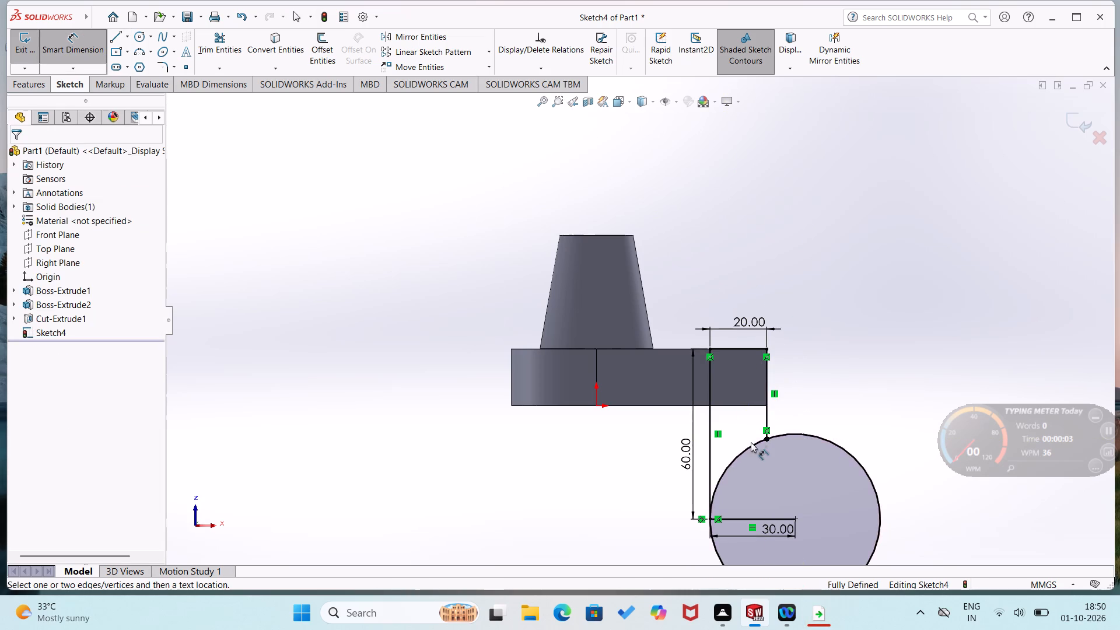
Trim away the circle's arc between the two vertical lines, using the trim-to-closest option.
{"action": "left_click", "coordinate": [230, 53]}
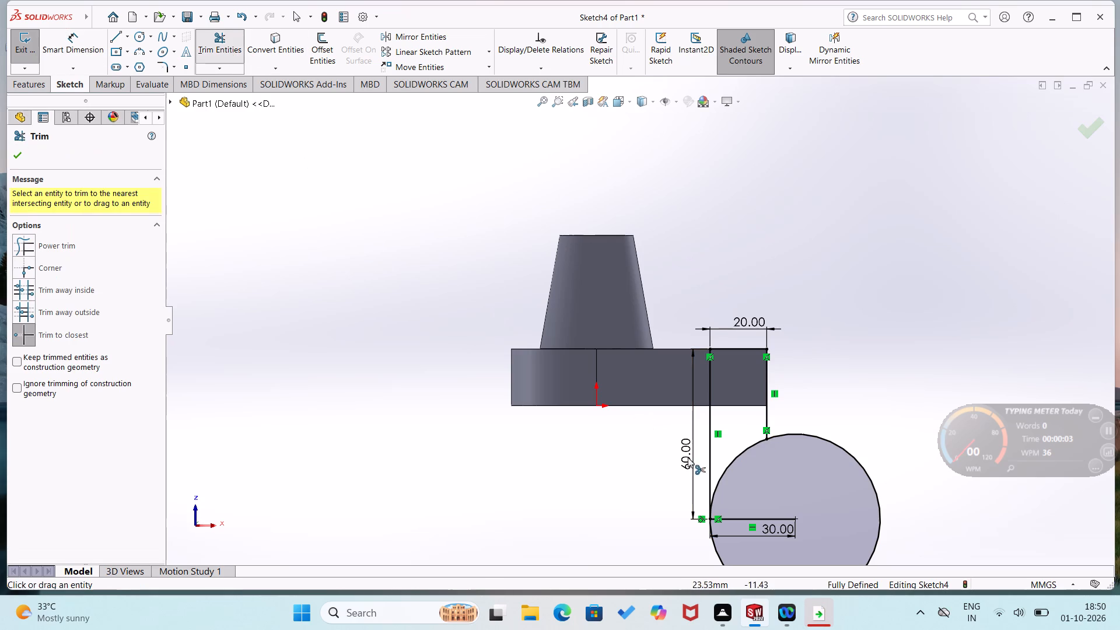
{"action": "left_click", "coordinate": [727, 470]}
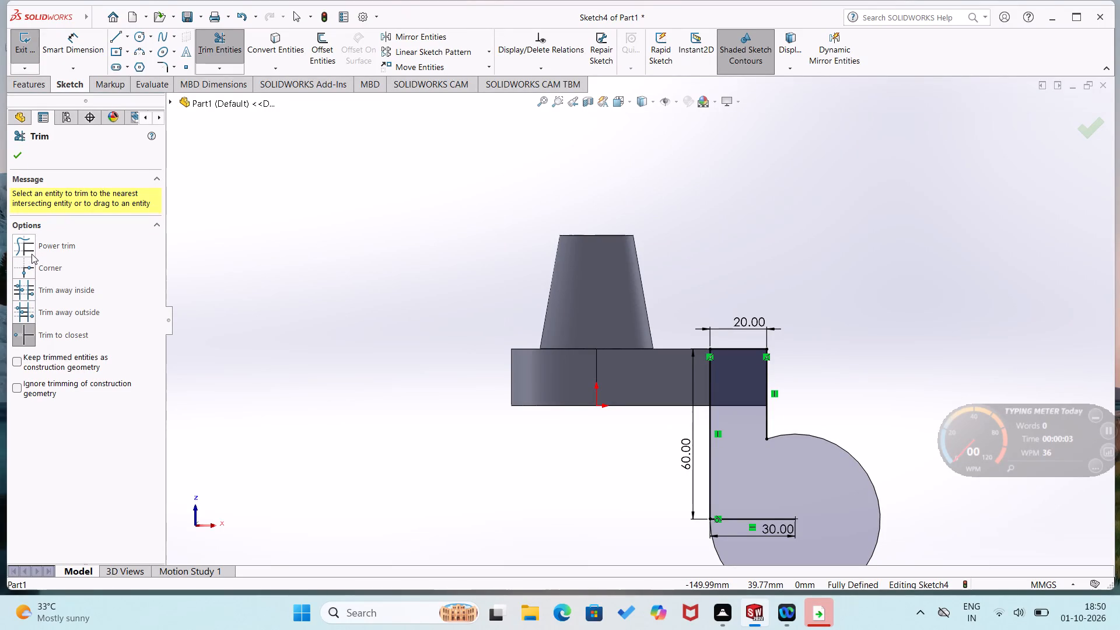
{"action": "left_click", "coordinate": [19, 163]}
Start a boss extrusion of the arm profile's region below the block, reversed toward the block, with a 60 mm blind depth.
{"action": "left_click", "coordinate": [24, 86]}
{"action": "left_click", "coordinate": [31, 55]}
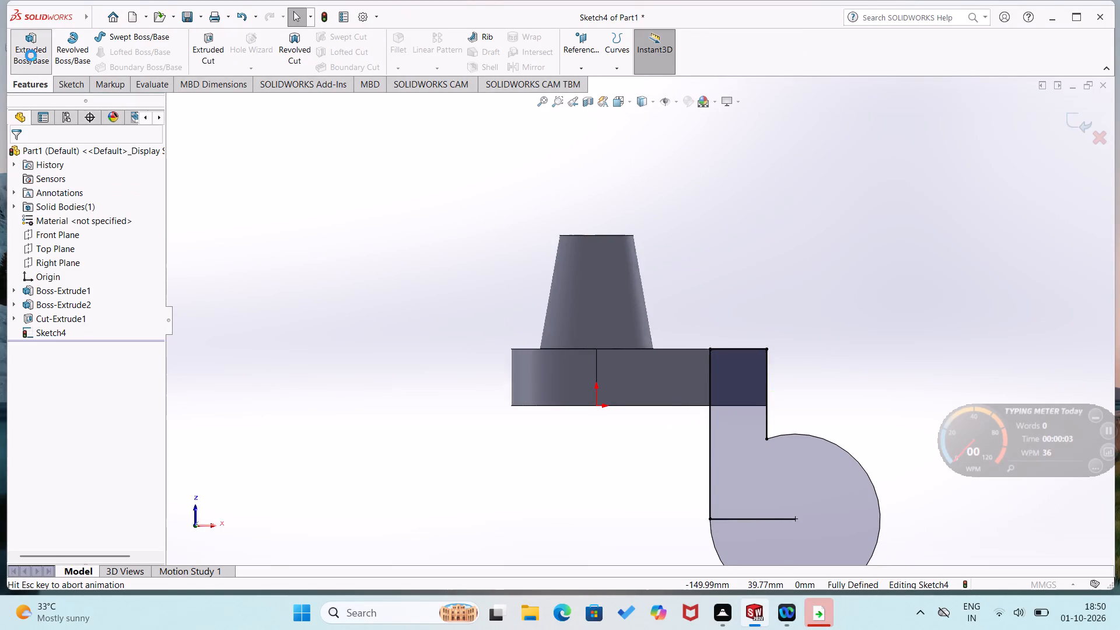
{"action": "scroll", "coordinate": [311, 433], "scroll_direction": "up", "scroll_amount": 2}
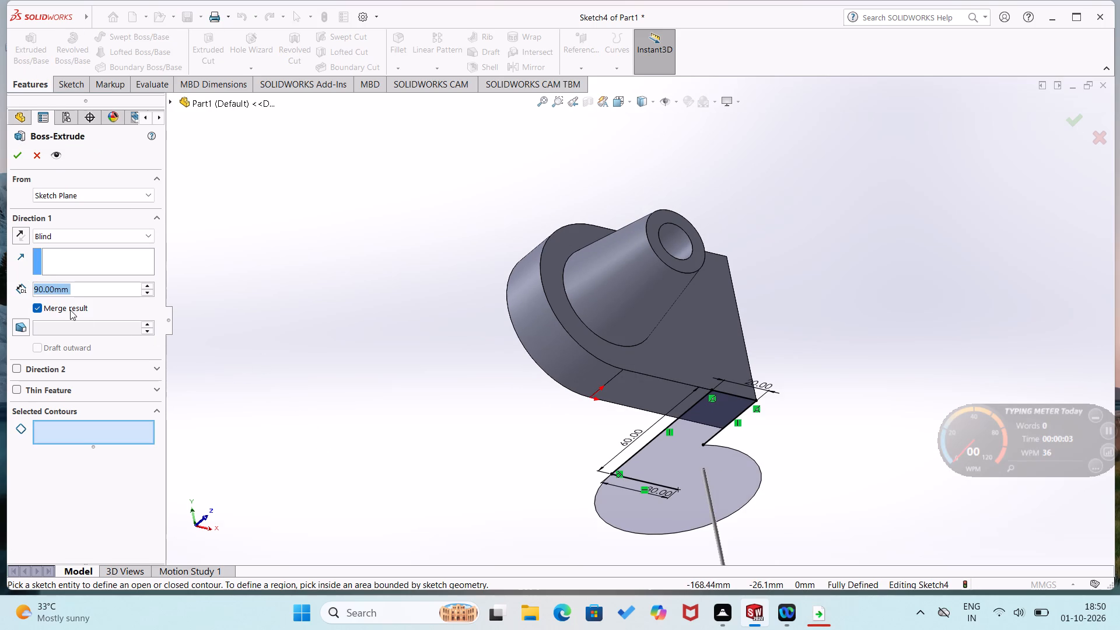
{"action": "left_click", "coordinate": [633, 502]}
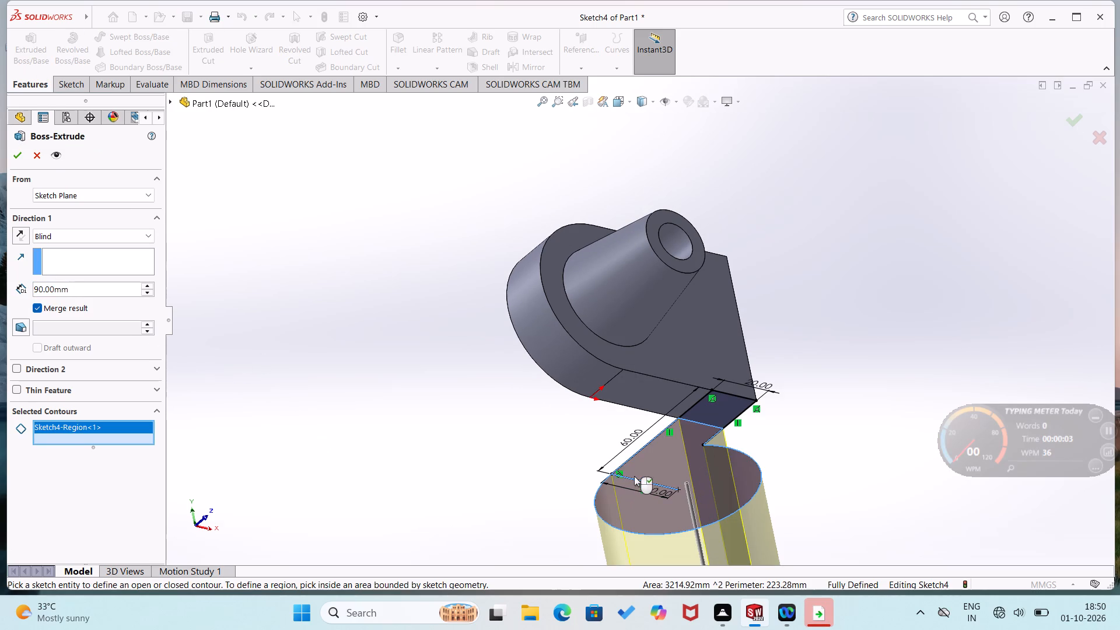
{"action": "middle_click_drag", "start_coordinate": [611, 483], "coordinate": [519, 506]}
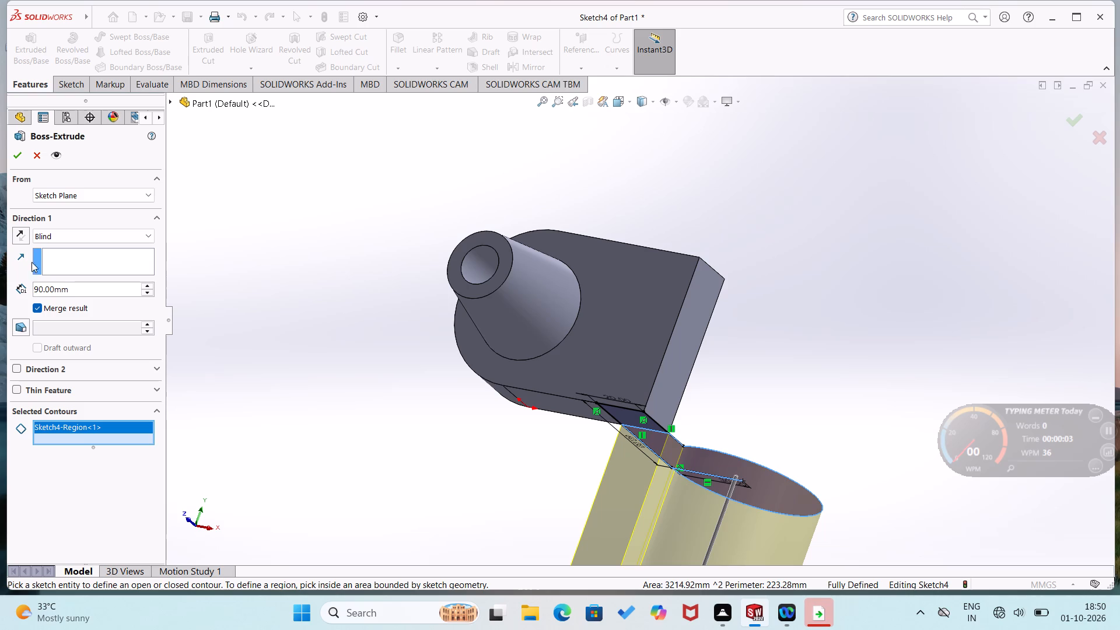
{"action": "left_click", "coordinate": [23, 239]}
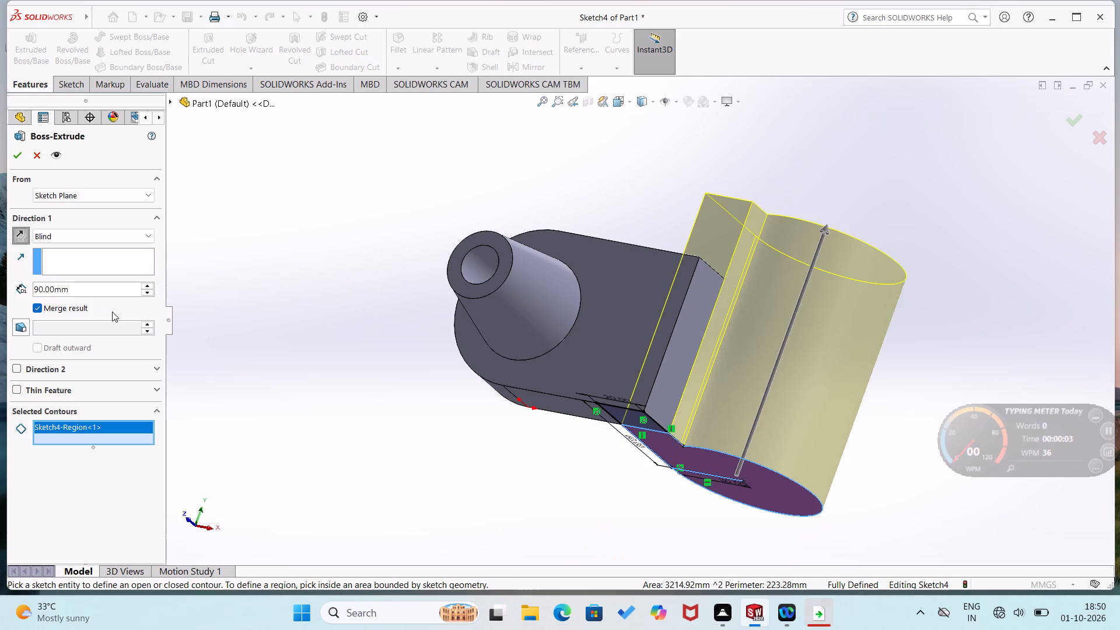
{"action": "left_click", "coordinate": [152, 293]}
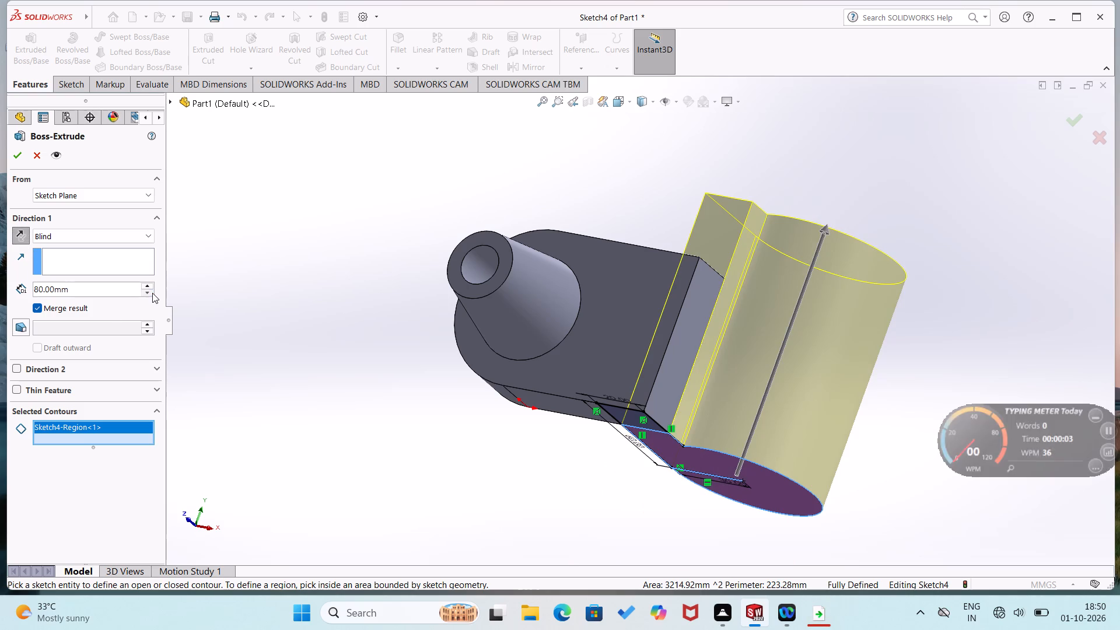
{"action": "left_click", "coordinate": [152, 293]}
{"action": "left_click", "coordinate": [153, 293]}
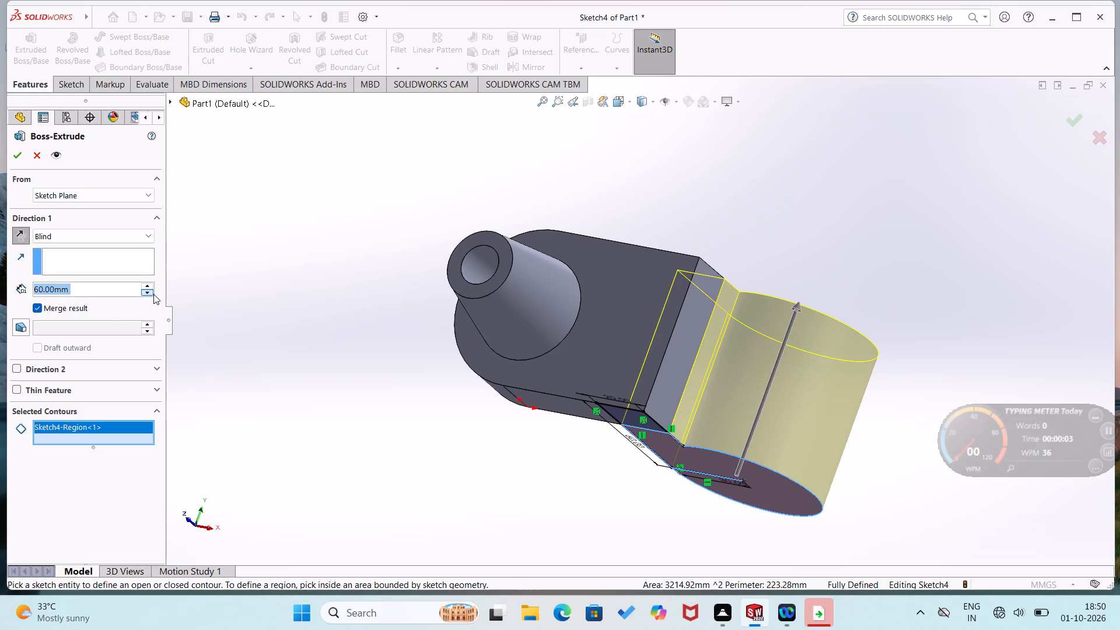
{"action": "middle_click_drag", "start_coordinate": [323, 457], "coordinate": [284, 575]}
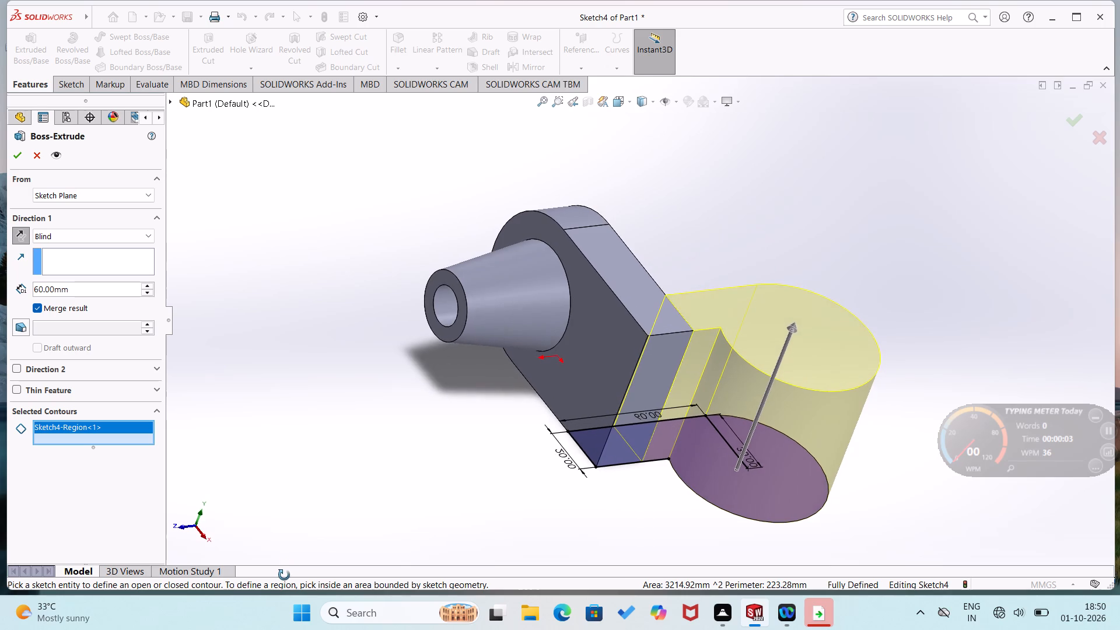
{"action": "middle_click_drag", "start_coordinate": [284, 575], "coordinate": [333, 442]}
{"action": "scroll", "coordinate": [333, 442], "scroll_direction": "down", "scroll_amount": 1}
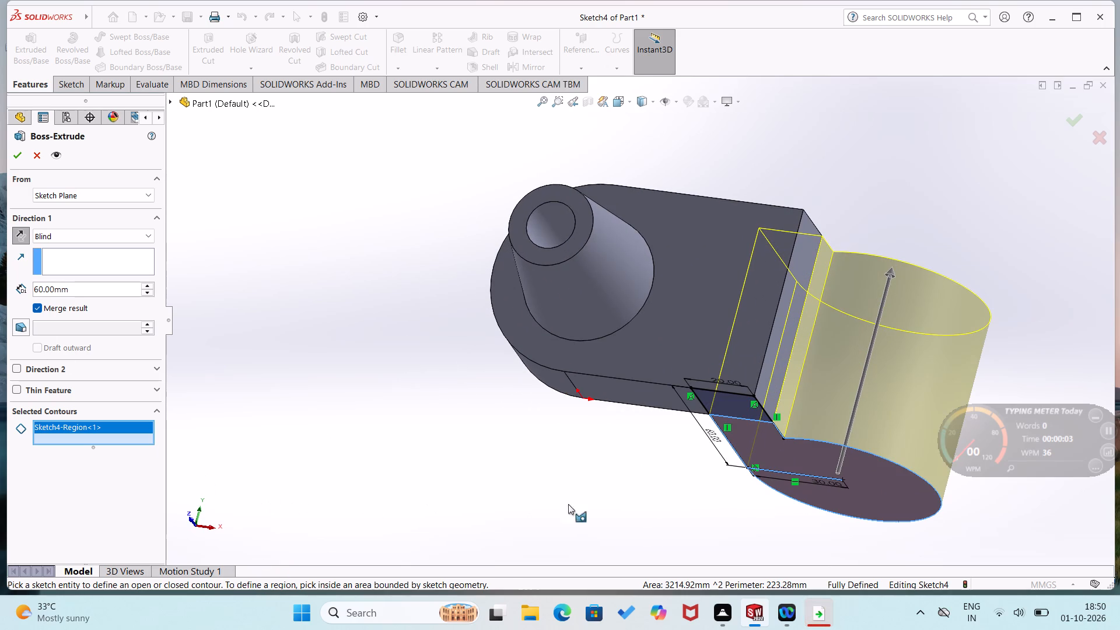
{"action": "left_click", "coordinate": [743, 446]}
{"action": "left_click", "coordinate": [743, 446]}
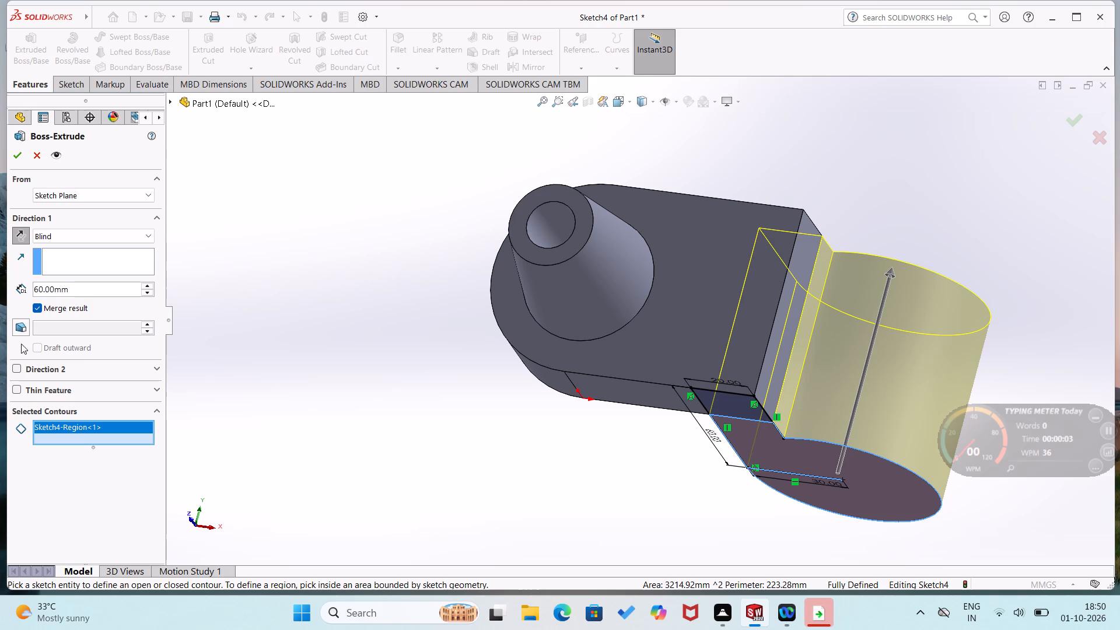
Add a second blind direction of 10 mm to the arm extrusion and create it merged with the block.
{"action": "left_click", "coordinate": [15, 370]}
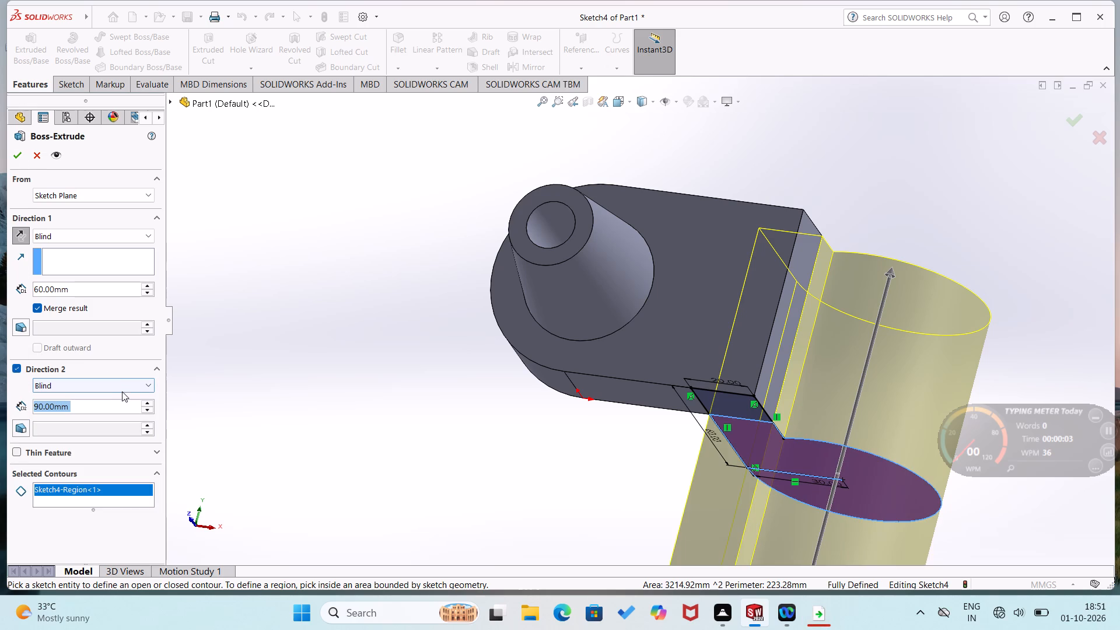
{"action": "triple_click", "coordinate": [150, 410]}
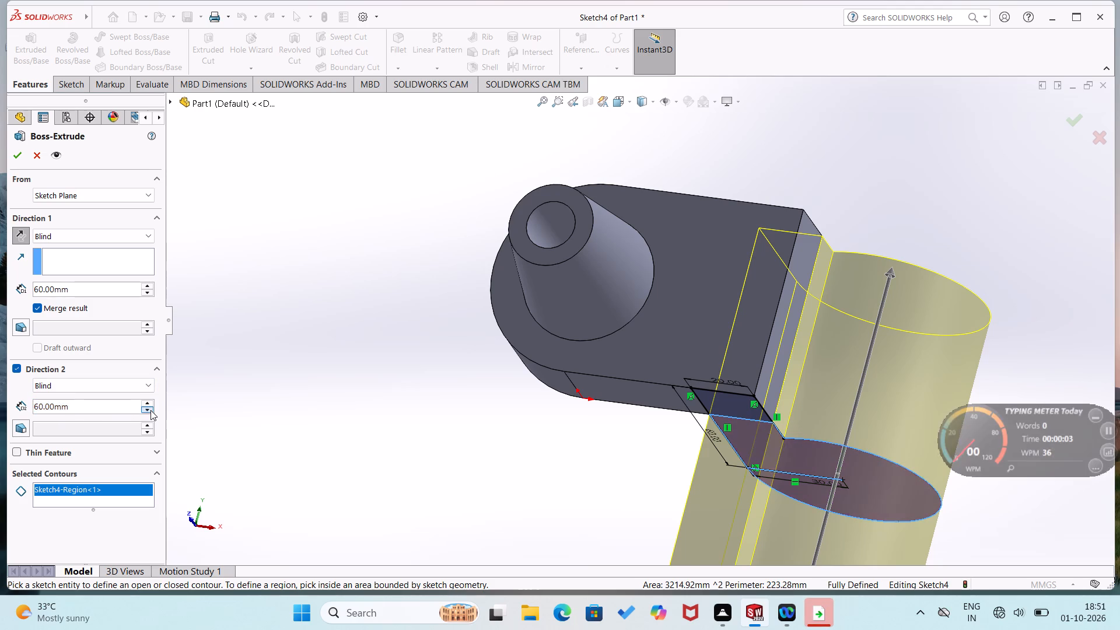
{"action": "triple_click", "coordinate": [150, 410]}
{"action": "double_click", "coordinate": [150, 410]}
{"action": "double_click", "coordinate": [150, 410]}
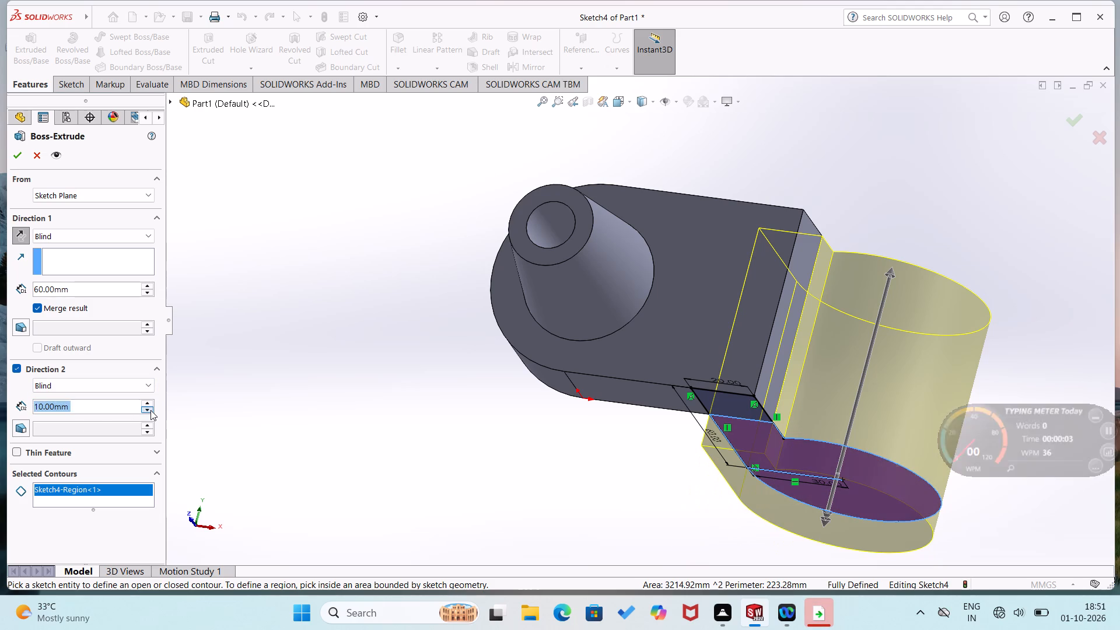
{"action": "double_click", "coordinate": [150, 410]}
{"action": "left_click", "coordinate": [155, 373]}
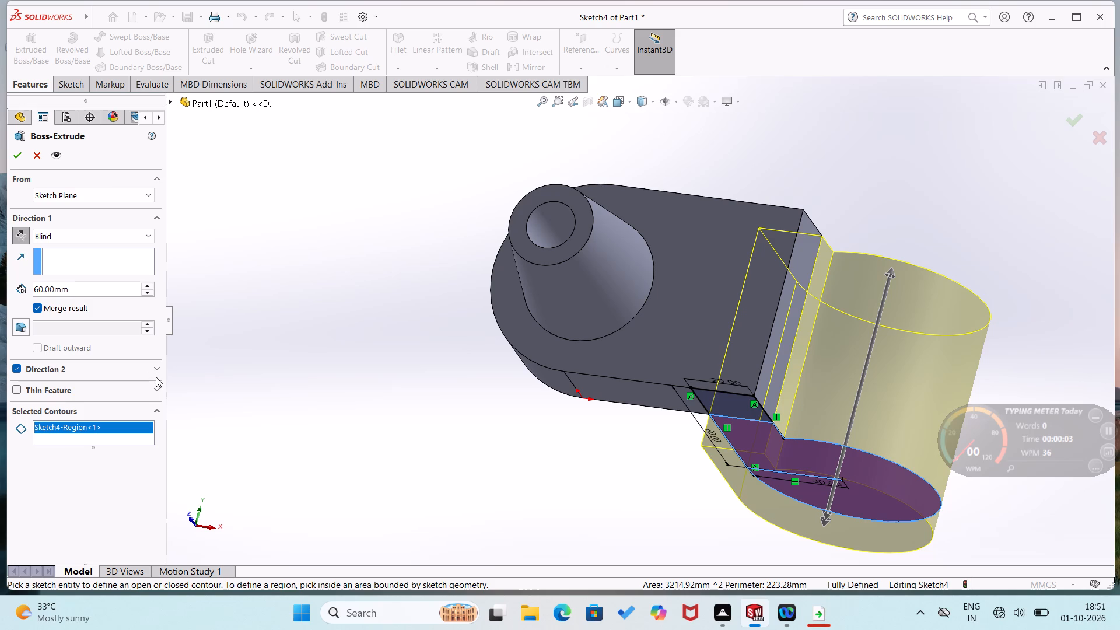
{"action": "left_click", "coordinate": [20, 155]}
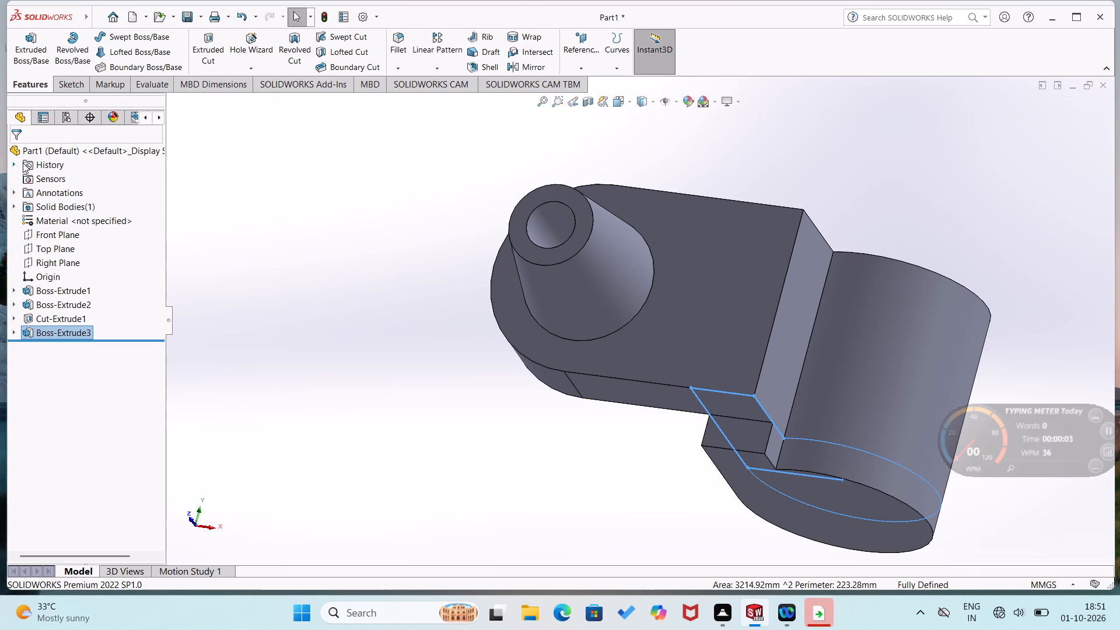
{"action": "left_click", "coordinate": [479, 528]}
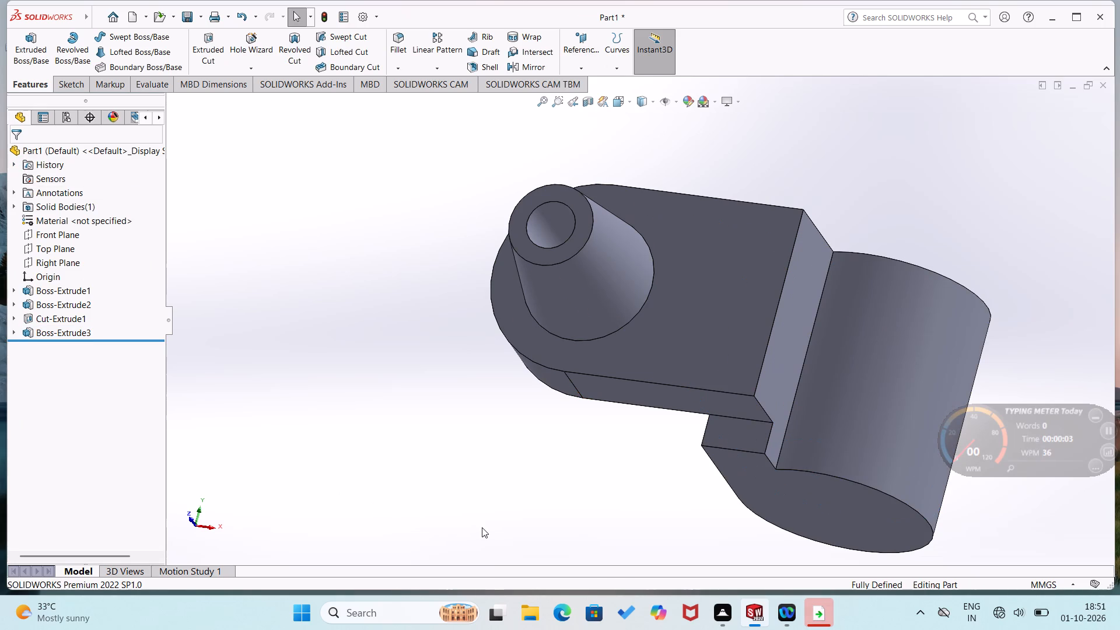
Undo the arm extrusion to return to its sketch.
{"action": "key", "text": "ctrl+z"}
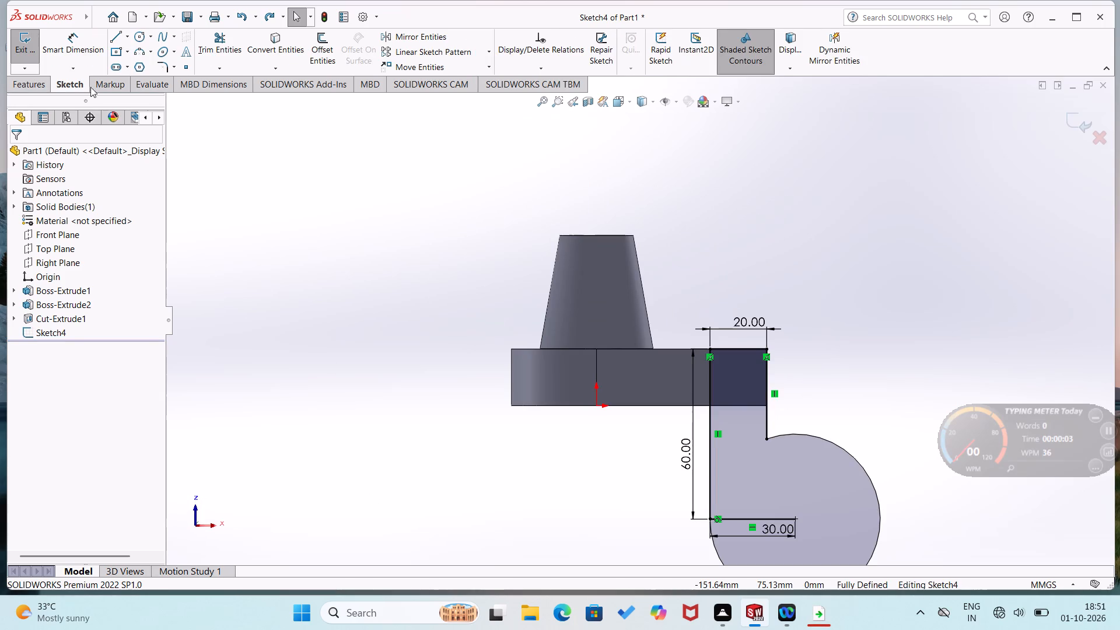
Extrude the arm profile's region below the block 70 mm in the reversed direction and 10 mm in the second direction, merging the result.
{"action": "left_click", "coordinate": [18, 80]}
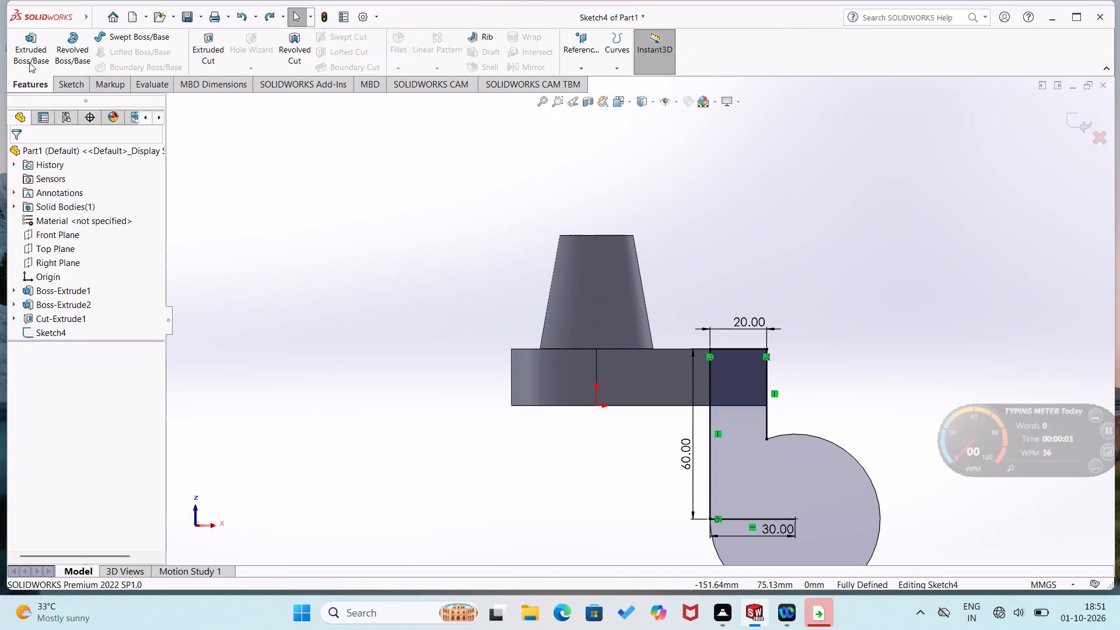
{"action": "left_click", "coordinate": [30, 61]}
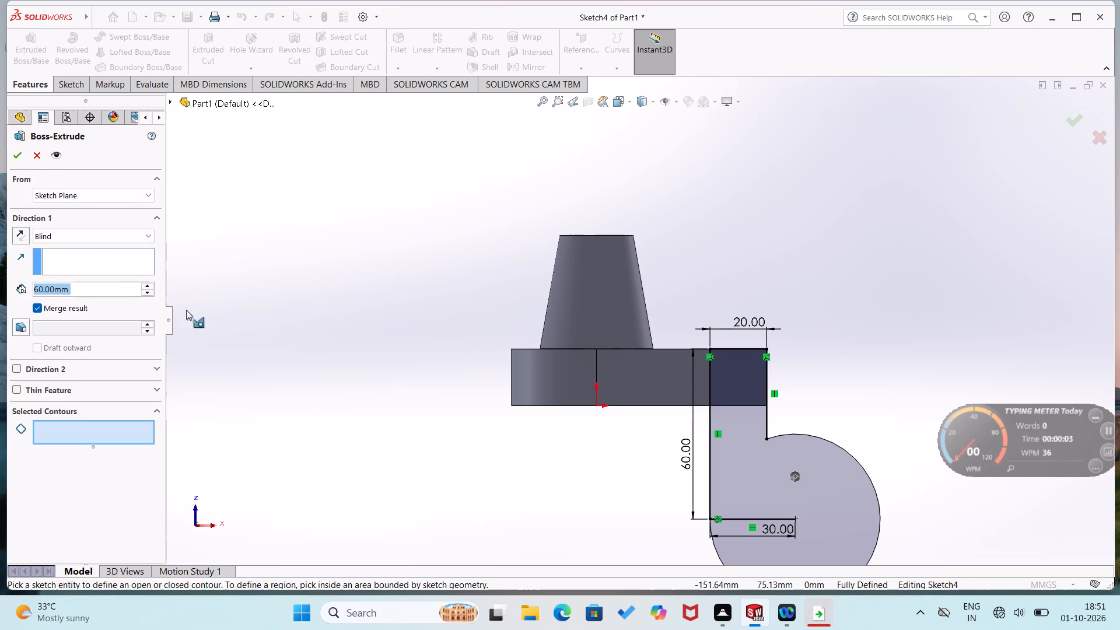
{"action": "left_click", "coordinate": [148, 286]}
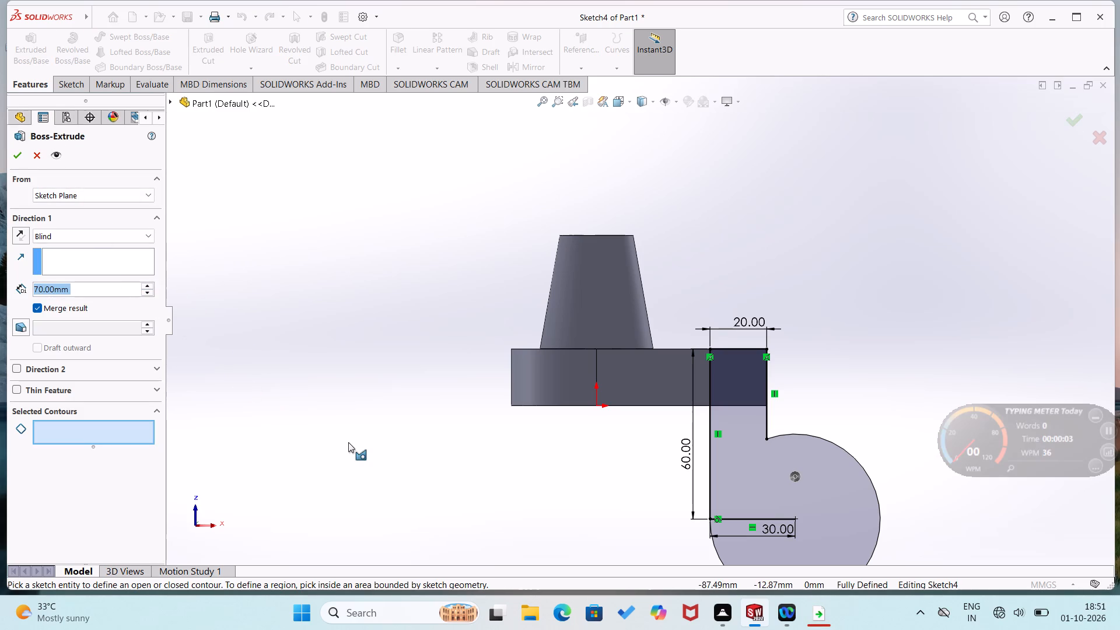
{"action": "middle_click_drag", "start_coordinate": [342, 475], "coordinate": [320, 519]}
{"action": "left_click", "coordinate": [703, 494]}
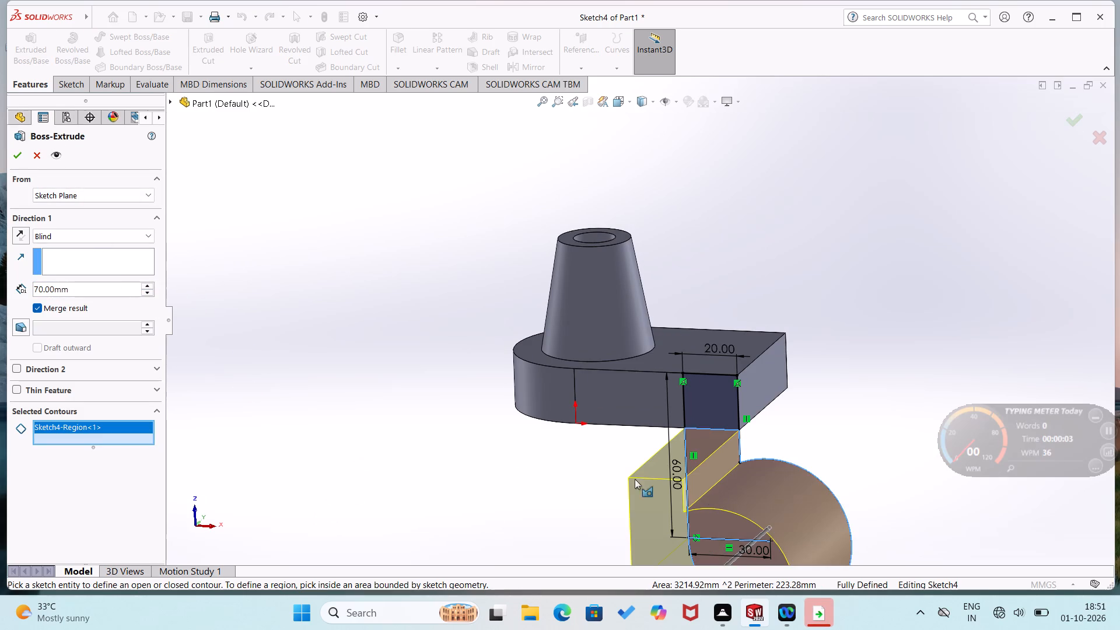
{"action": "left_click", "coordinate": [16, 233]}
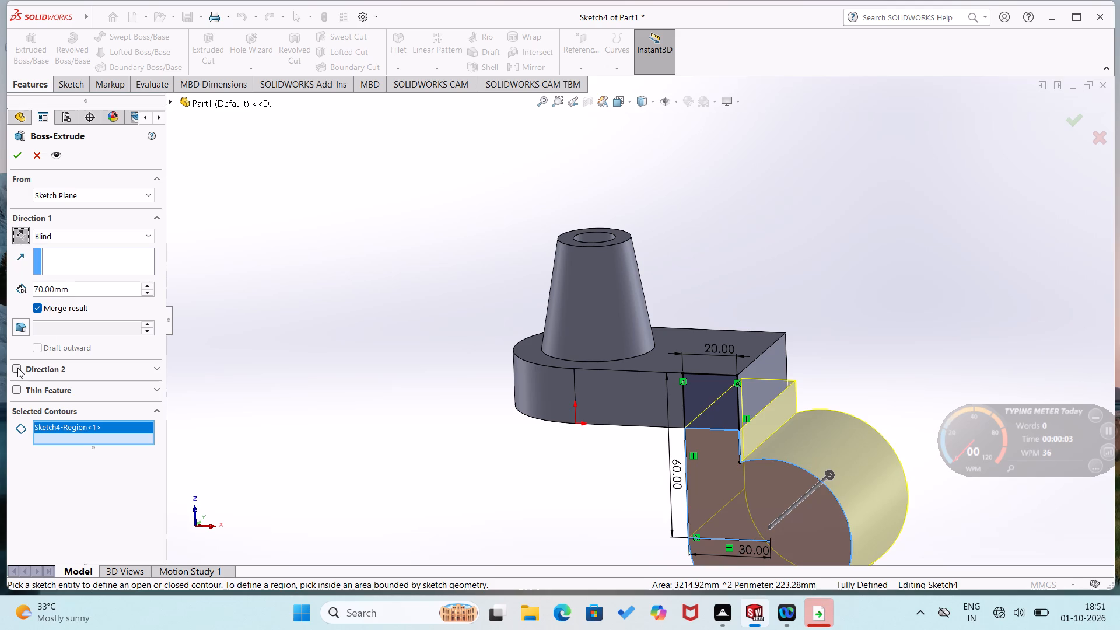
{"action": "left_click", "coordinate": [17, 367]}
{"action": "triple_click", "coordinate": [147, 408]}
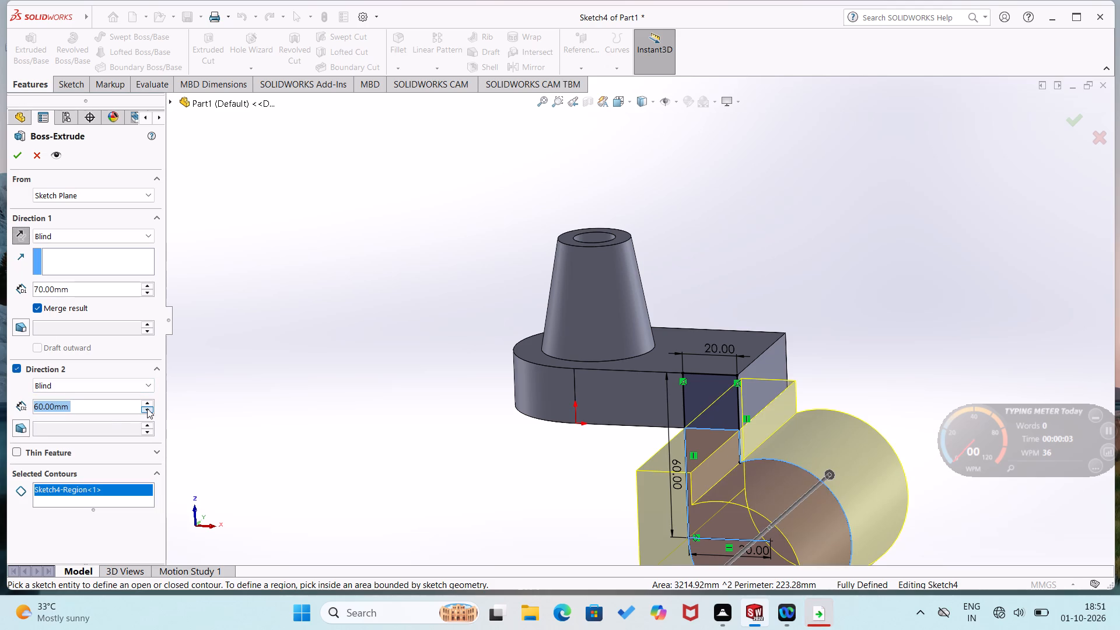
{"action": "triple_click", "coordinate": [147, 408]}
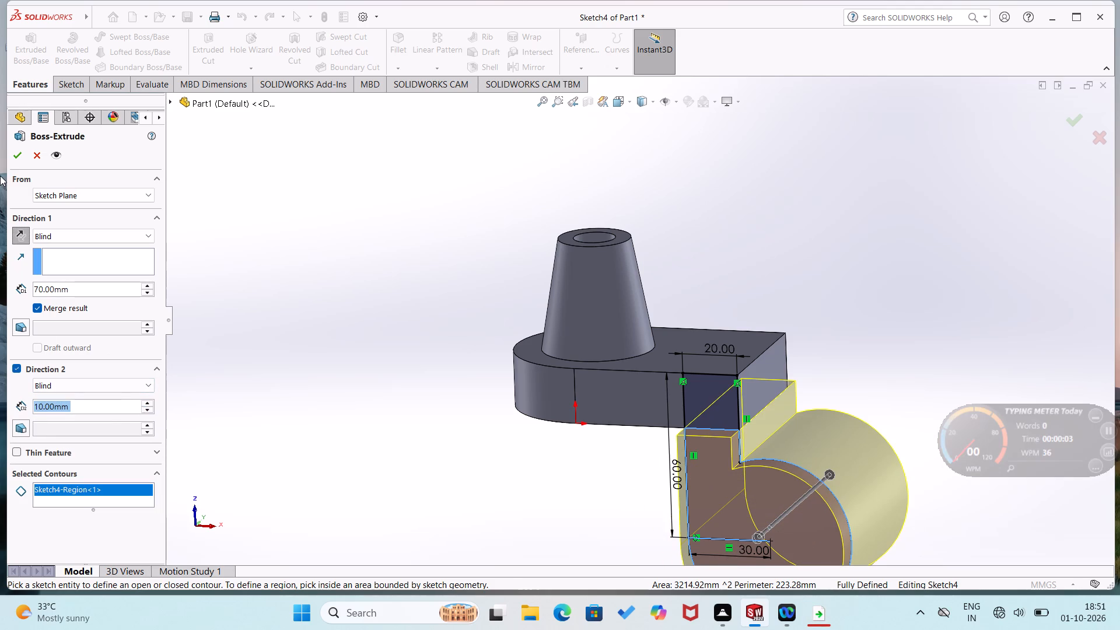
{"action": "left_click", "coordinate": [17, 162]}
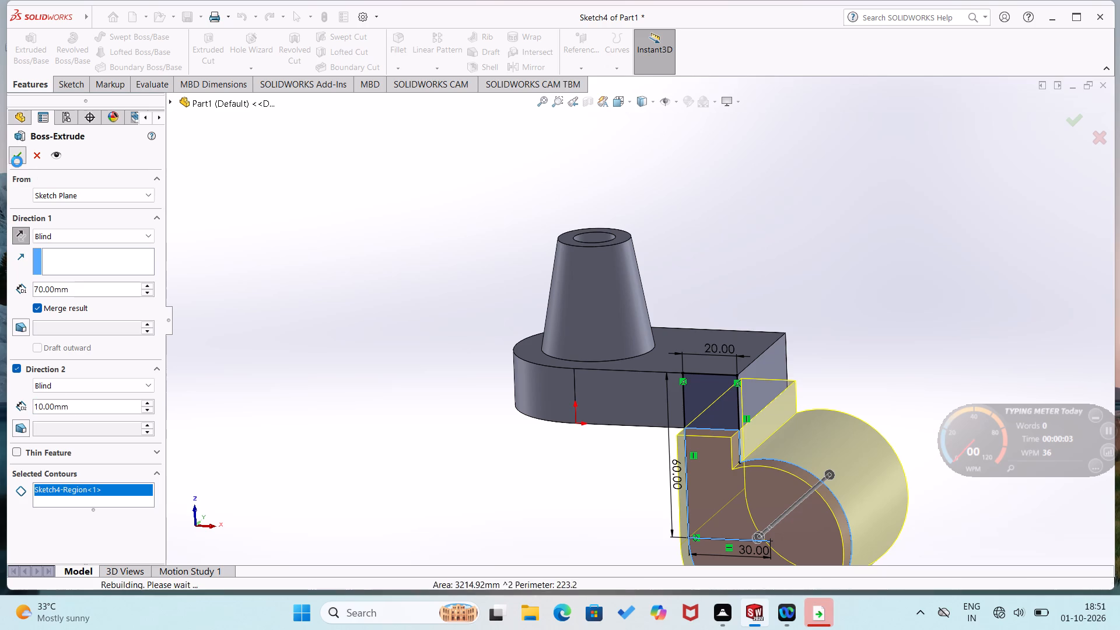
{"action": "left_click", "coordinate": [347, 360]}
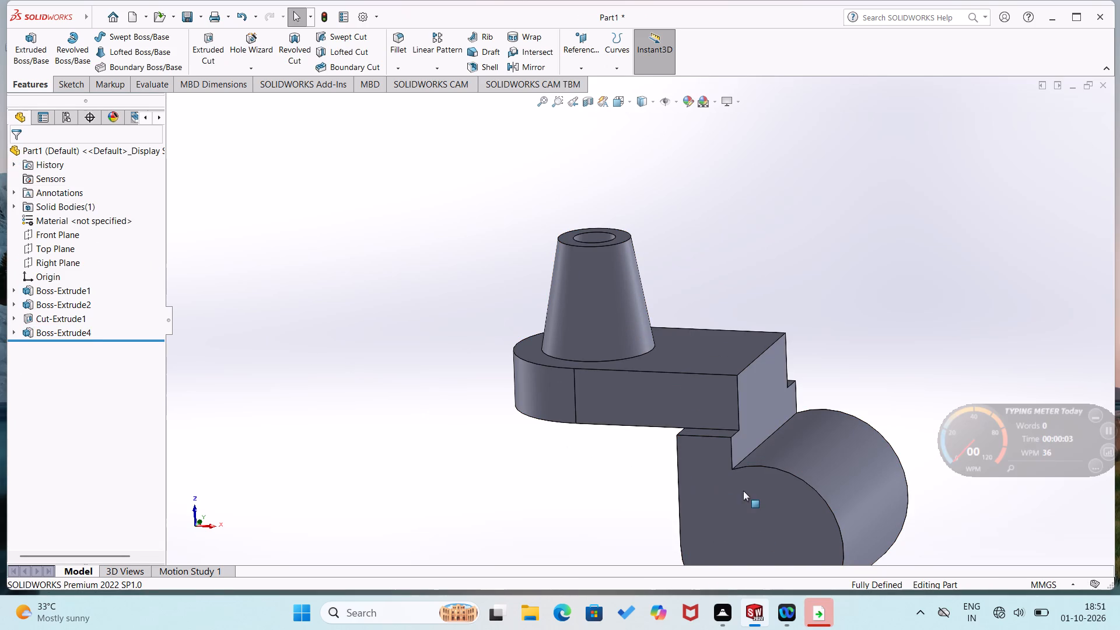
On the arm's flat front face, sketch a closed rectangle of lines about 20 mm wide, from the arc's start corner up to the neck's top edge.
{"action": "right_click", "coordinate": [745, 496]}
{"action": "left_click", "coordinate": [768, 344]}
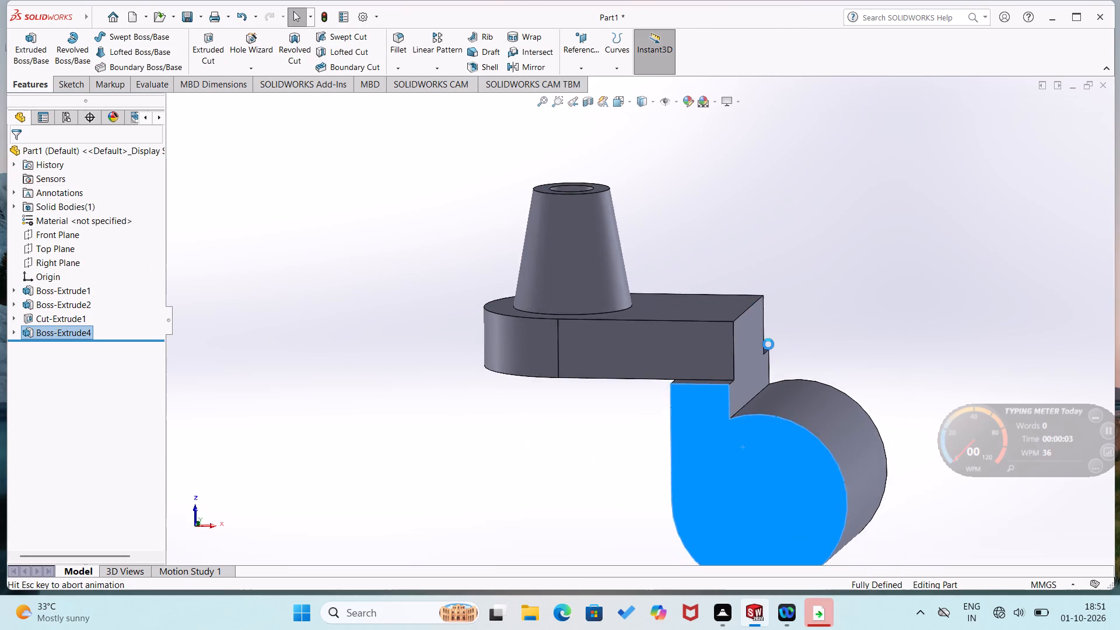
{"action": "right_click_drag", "start_coordinate": [563, 373], "coordinate": [475, 396]}
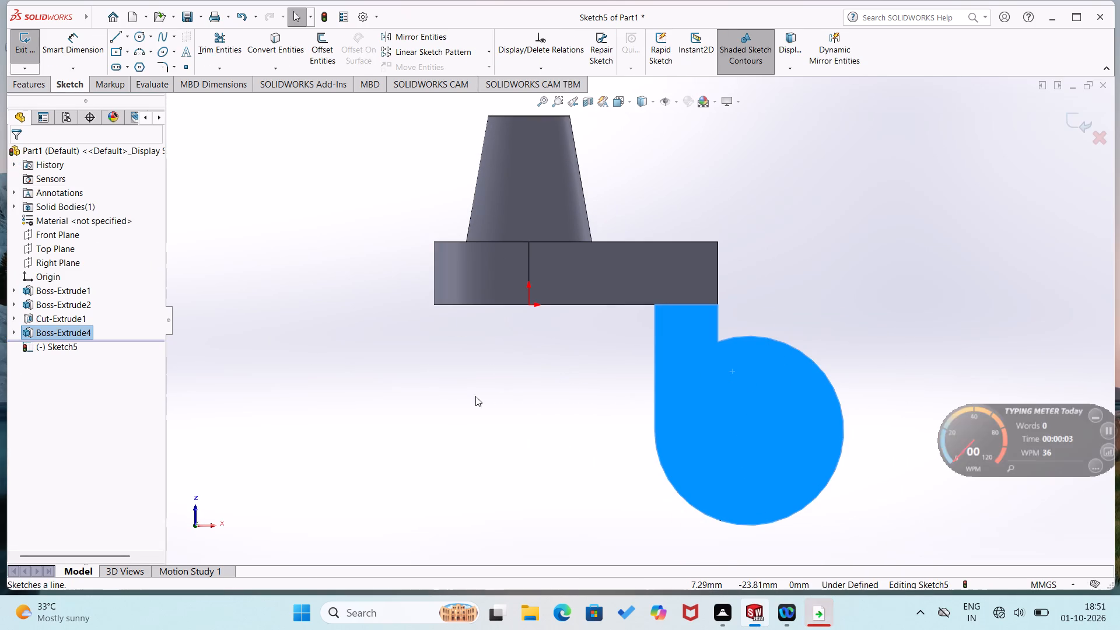
{"action": "right_click_drag", "start_coordinate": [475, 396], "coordinate": [458, 397]}
{"action": "left_click", "coordinate": [716, 339]}
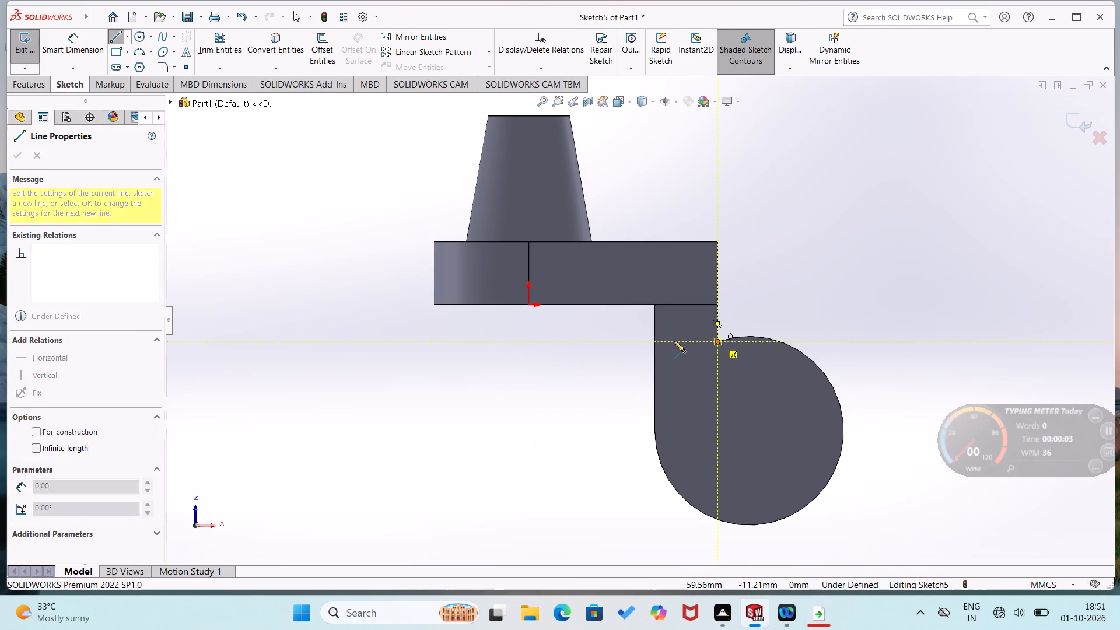
{"action": "scroll", "coordinate": [652, 342], "scroll_direction": "down", "scroll_amount": 3}
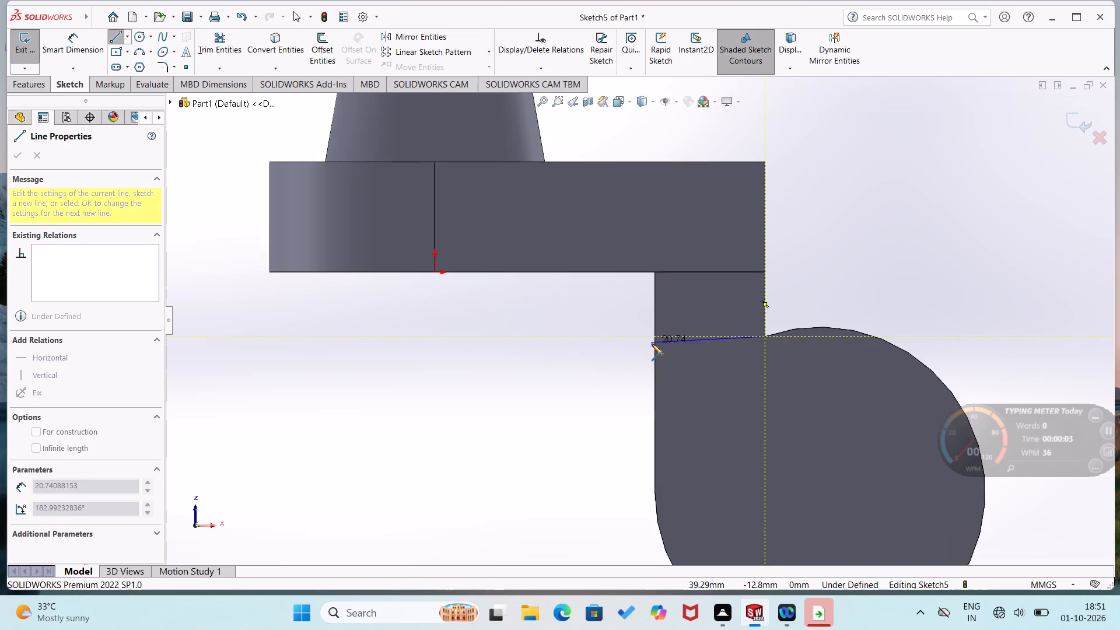
{"action": "scroll", "coordinate": [652, 344], "scroll_direction": "down", "scroll_amount": 2}
{"action": "left_click", "coordinate": [654, 330]}
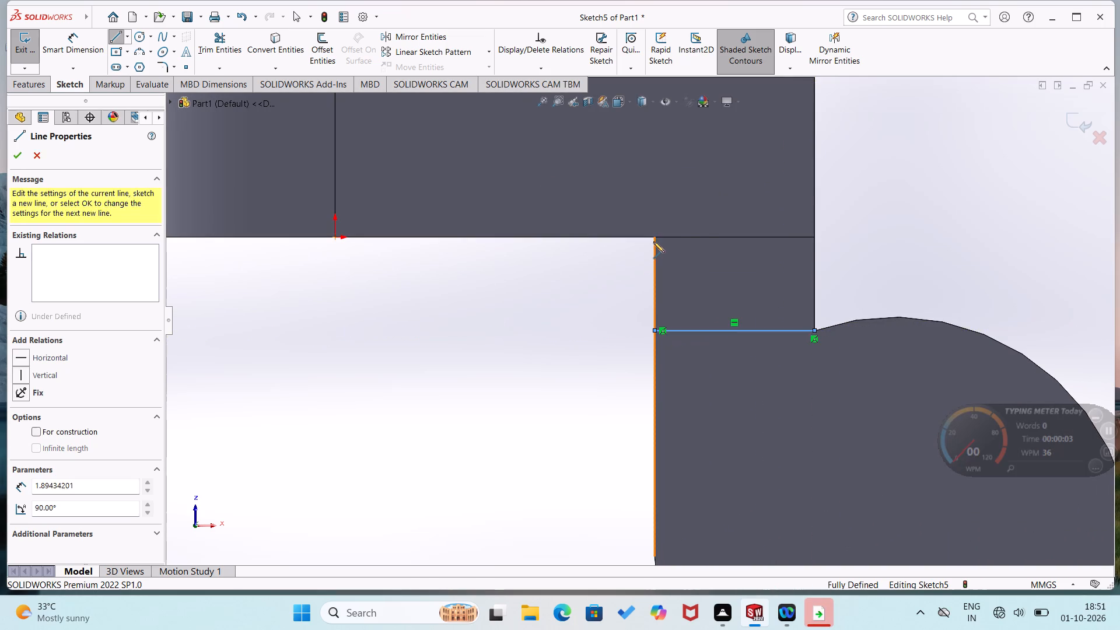
{"action": "left_click", "coordinate": [653, 237]}
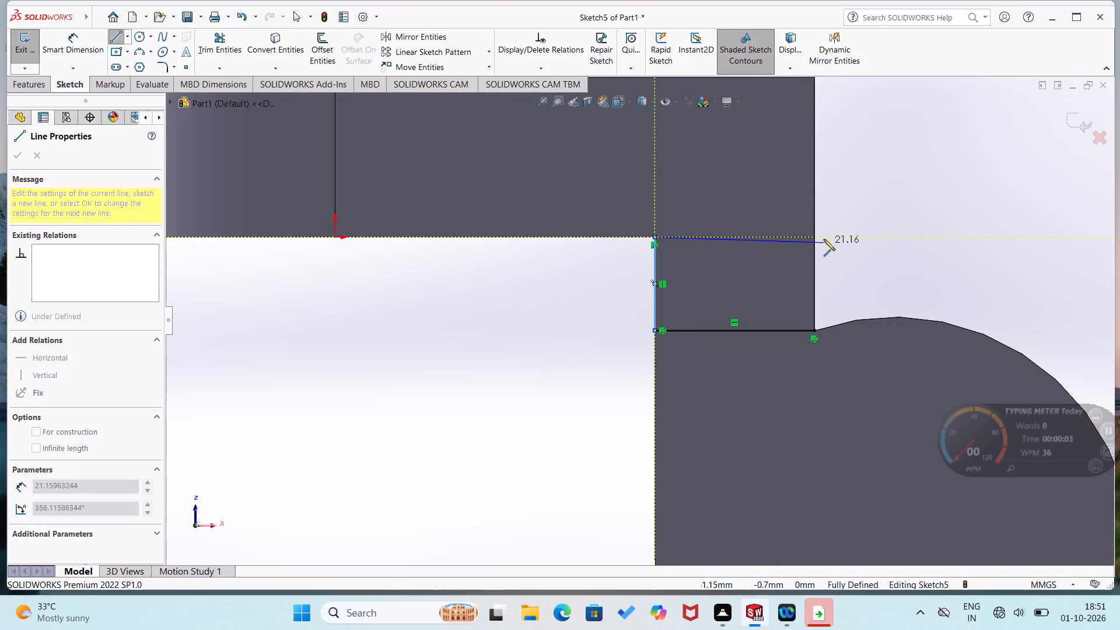
{"action": "left_click", "coordinate": [815, 236]}
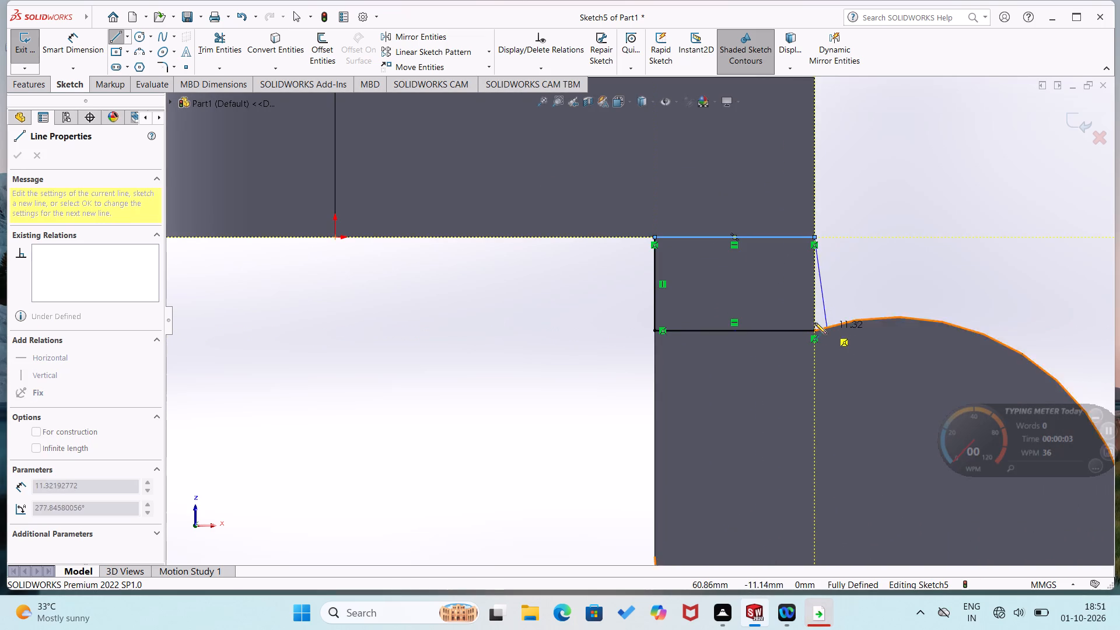
{"action": "left_click", "coordinate": [814, 330]}
{"action": "right_click_drag", "start_coordinate": [558, 409], "coordinate": [554, 287]}
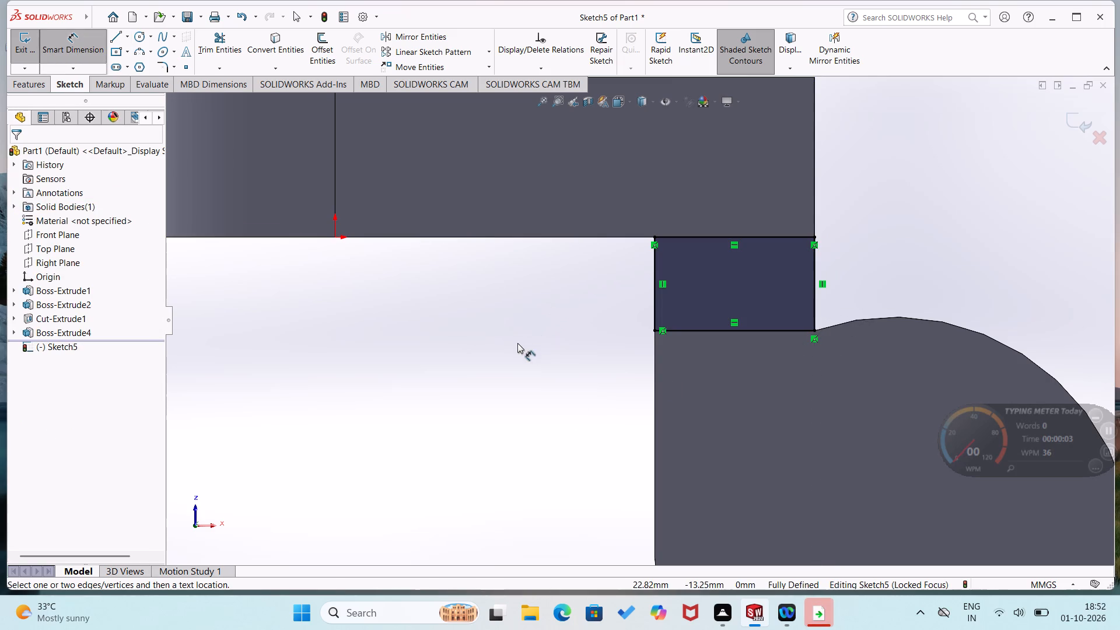
{"action": "scroll", "coordinate": [512, 352], "scroll_direction": "down", "scroll_amount": 1}
{"action": "middle_click_drag", "start_coordinate": [510, 353], "coordinate": [415, 418]}
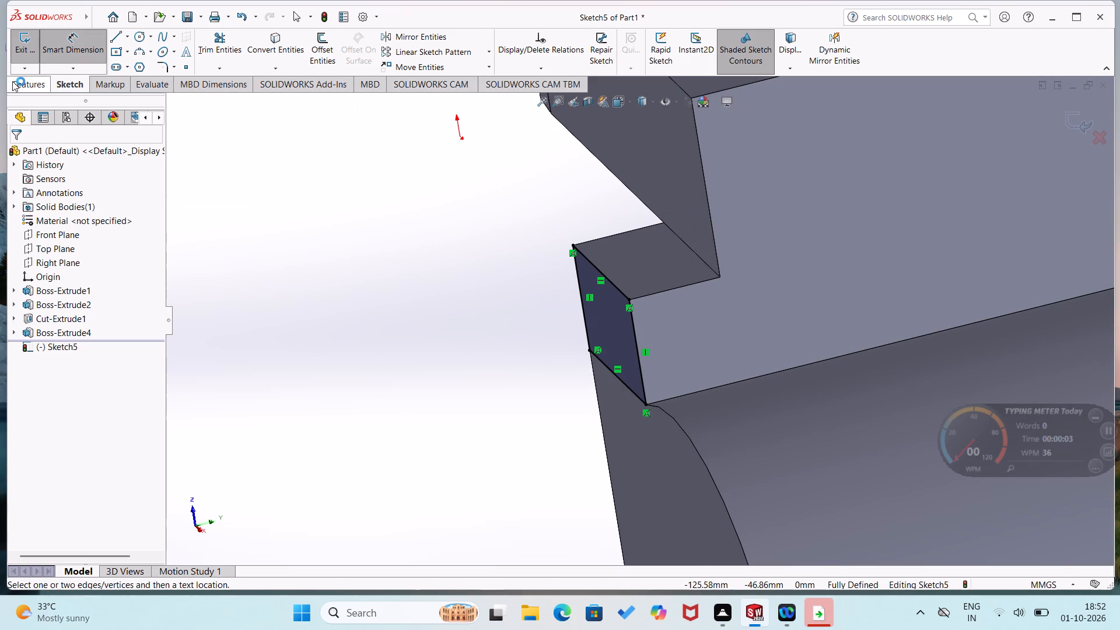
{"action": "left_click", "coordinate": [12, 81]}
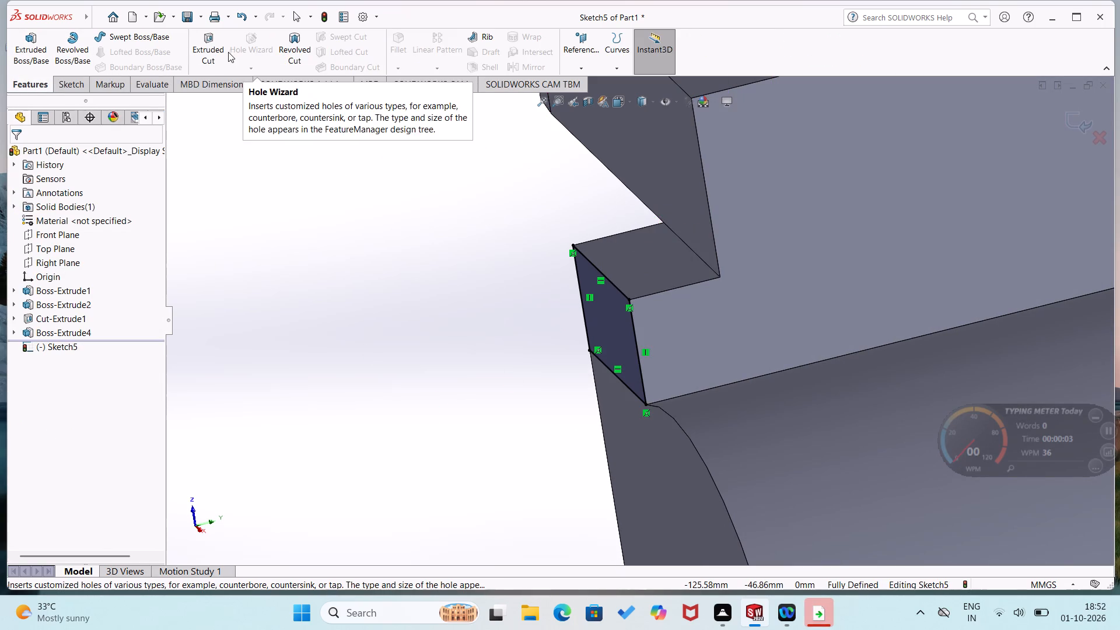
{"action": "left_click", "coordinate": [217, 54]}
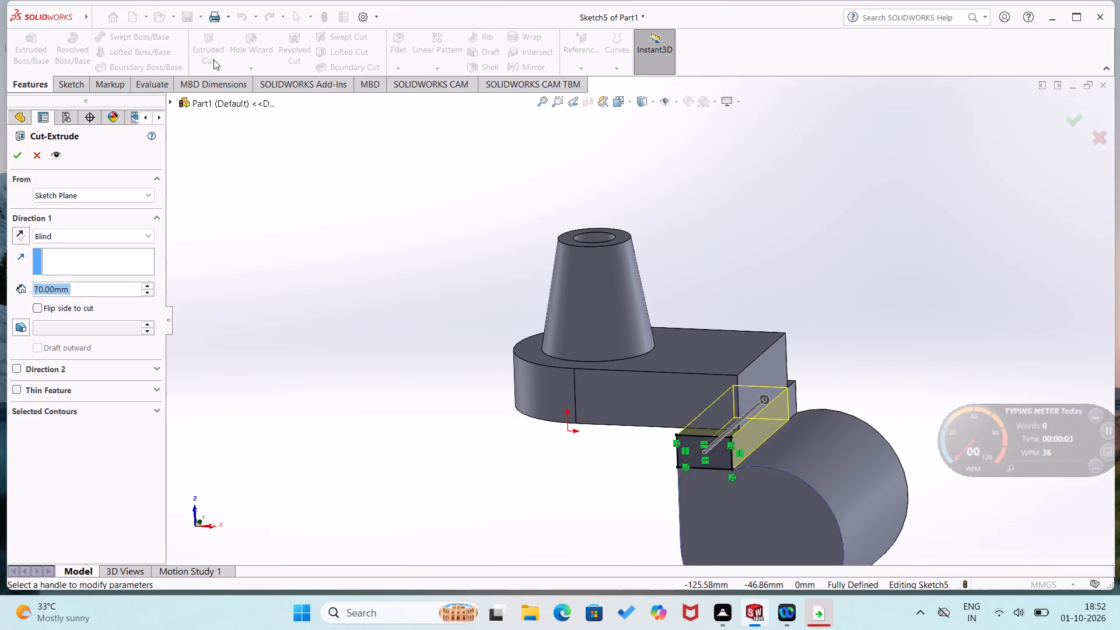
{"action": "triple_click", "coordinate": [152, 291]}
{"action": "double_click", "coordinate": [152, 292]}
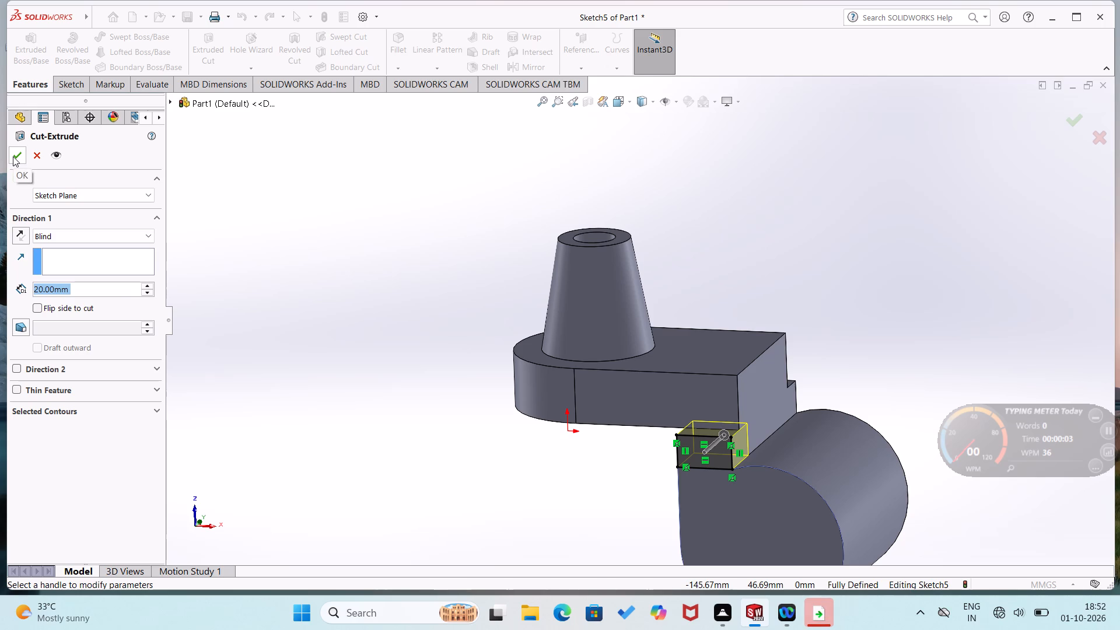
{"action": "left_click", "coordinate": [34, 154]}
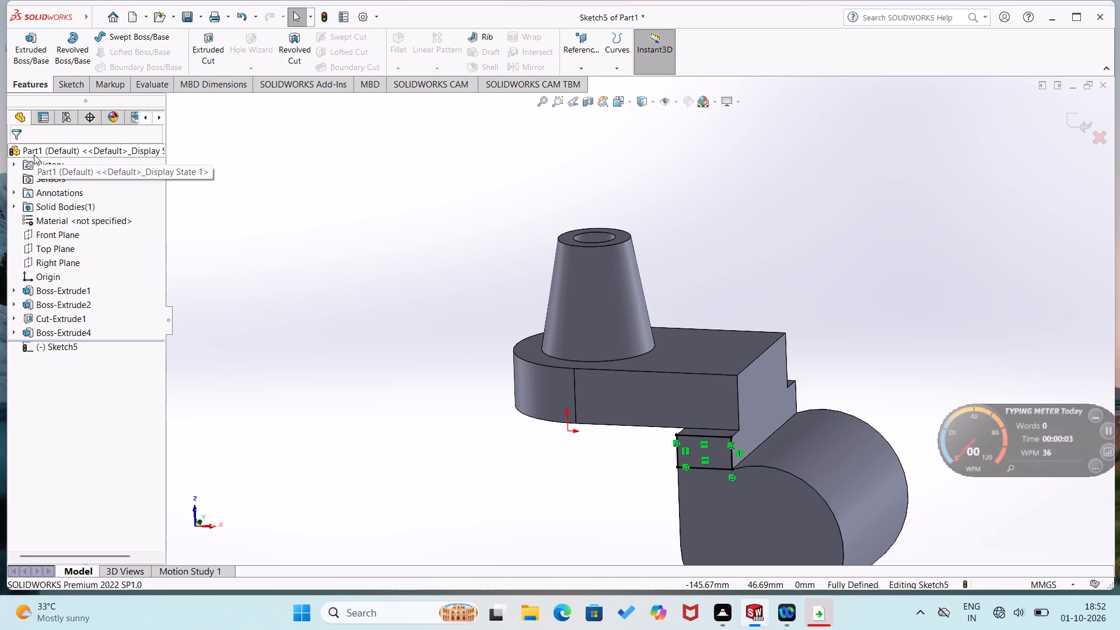
Facing the arm's front face squarely, sketch a circle of radius 30 mm centred on the arm's arc centre.
{"action": "scroll", "coordinate": [345, 425], "scroll_direction": "up", "scroll_amount": 1}
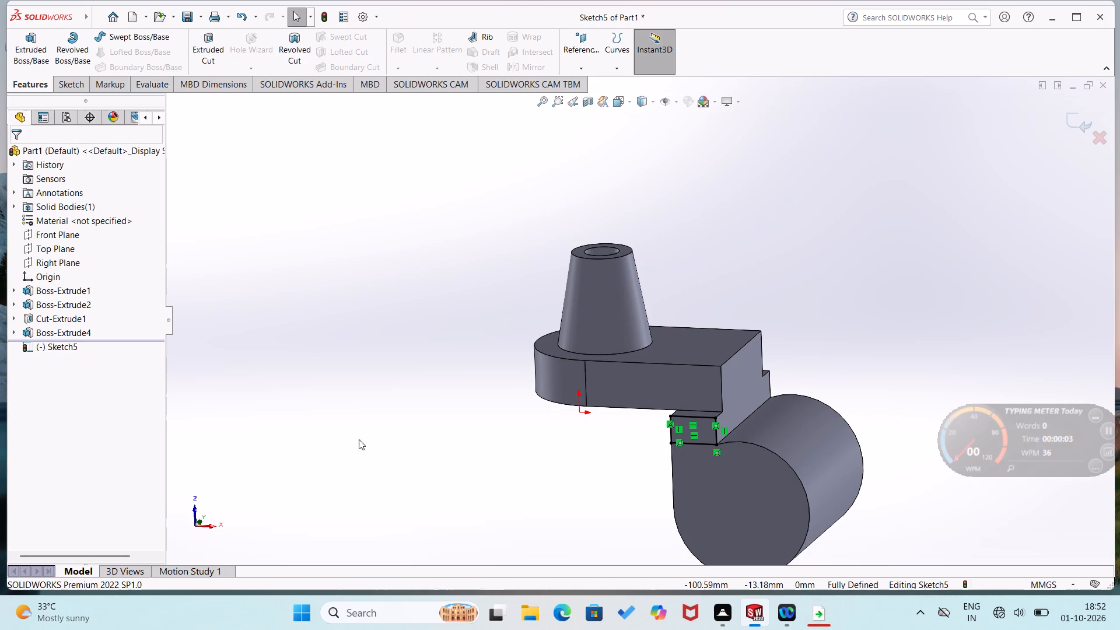
{"action": "middle_click_drag", "start_coordinate": [548, 496], "coordinate": [568, 489]}
{"action": "right_click", "coordinate": [726, 528]}
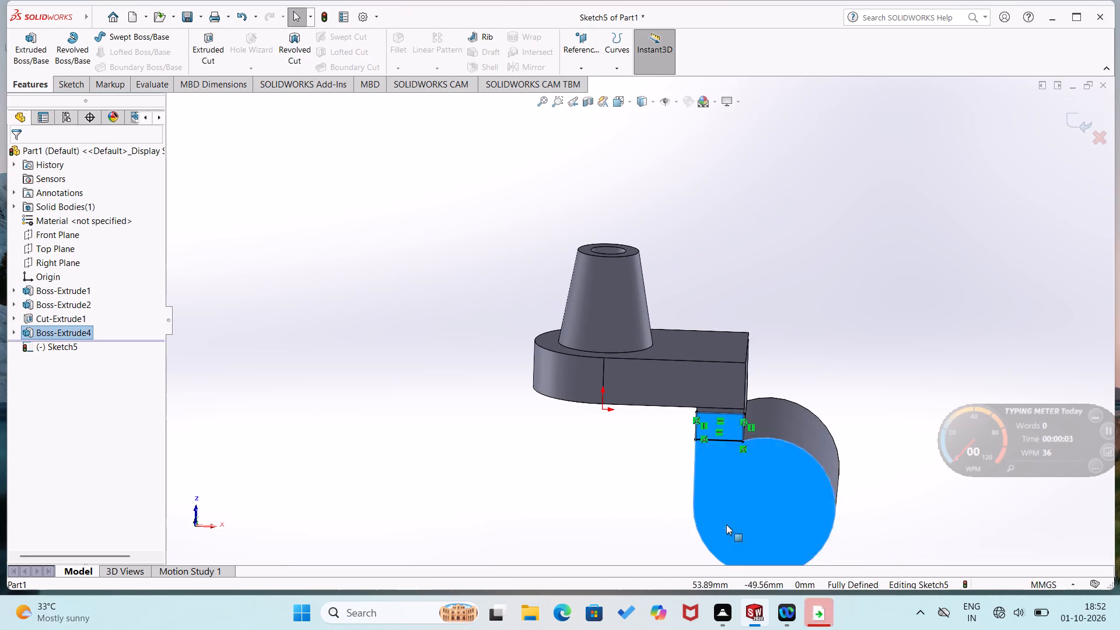
{"action": "left_click", "coordinate": [528, 466]}
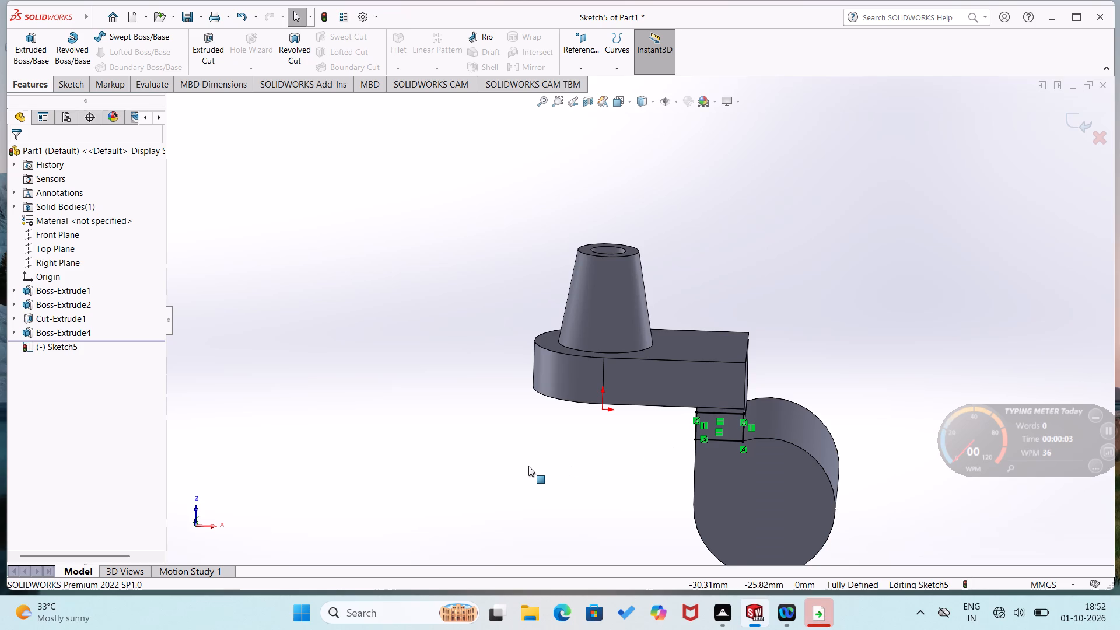
{"action": "key", "text": "ctrl+8"}
{"action": "right_click_drag", "start_coordinate": [506, 446], "coordinate": [583, 475]}
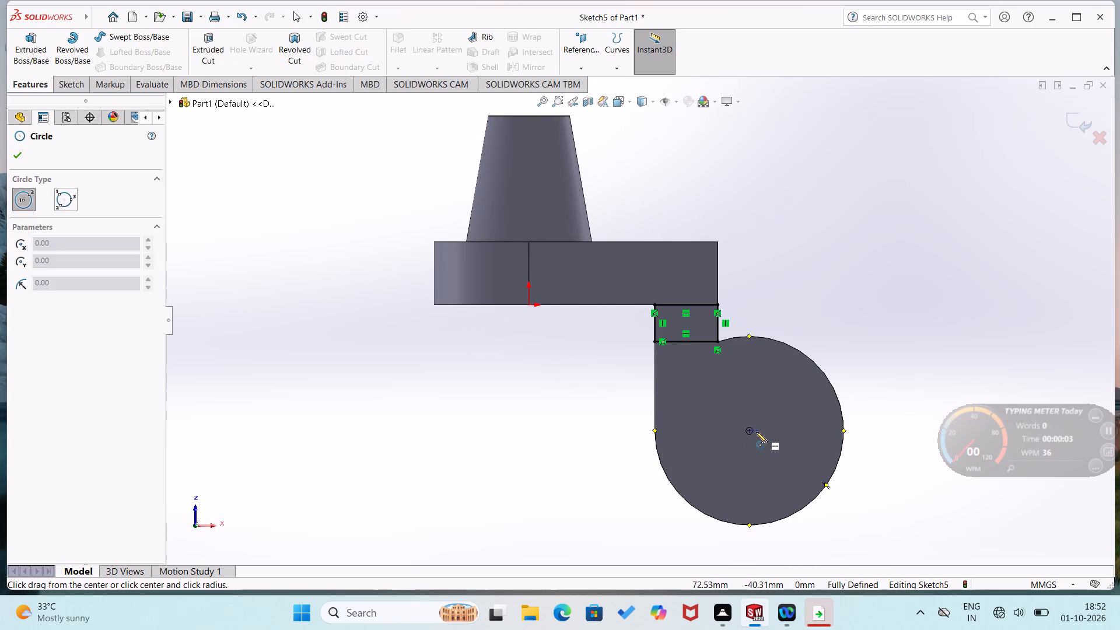
{"action": "left_click", "coordinate": [750, 430]}
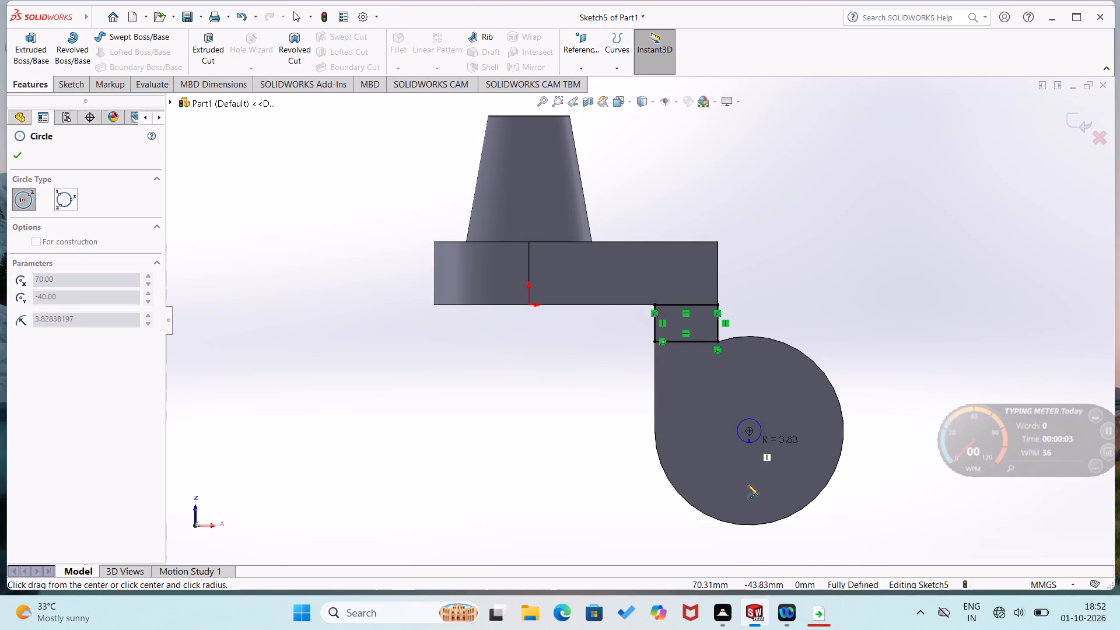
{"action": "left_click", "coordinate": [763, 523]}
{"action": "right_click_drag", "start_coordinate": [801, 568], "coordinate": [827, 474]}
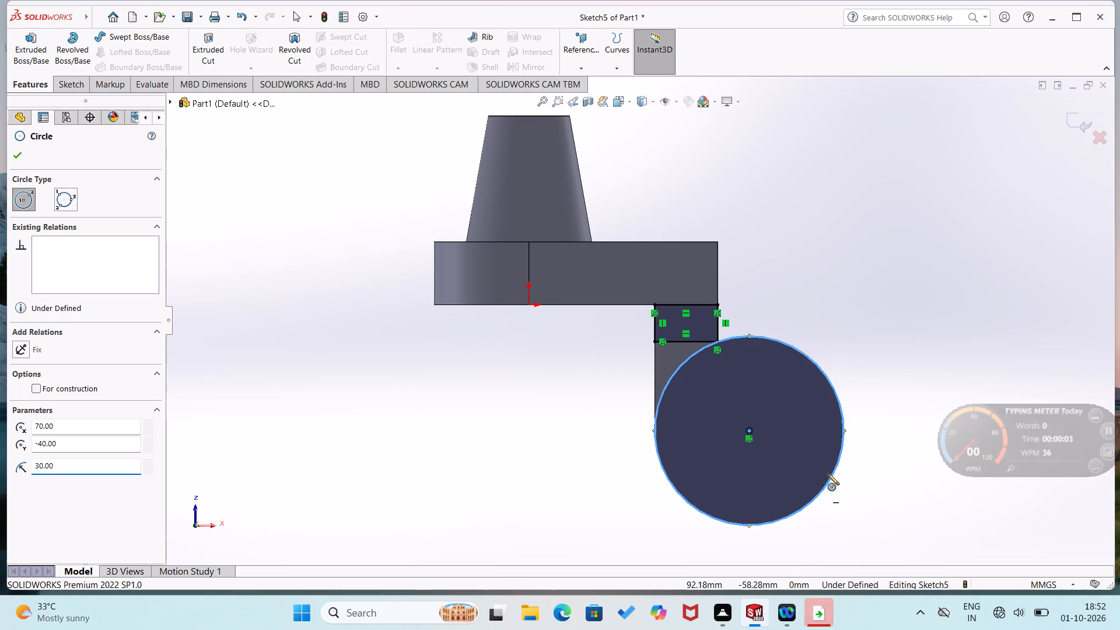
{"action": "left_click", "coordinate": [626, 508]}
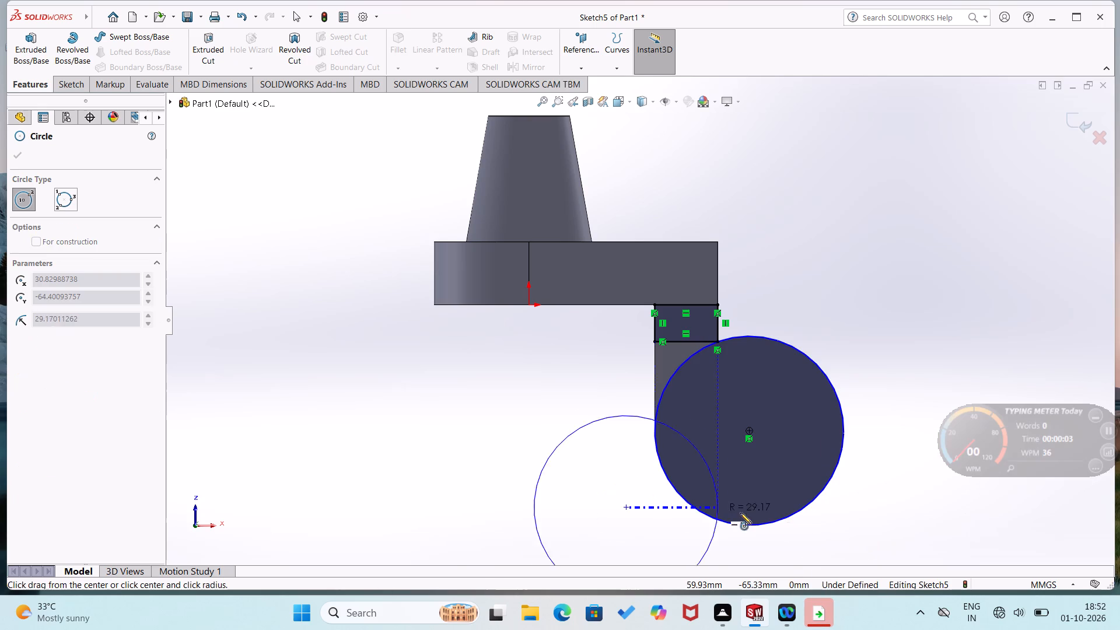
{"action": "key", "text": "Escape"}
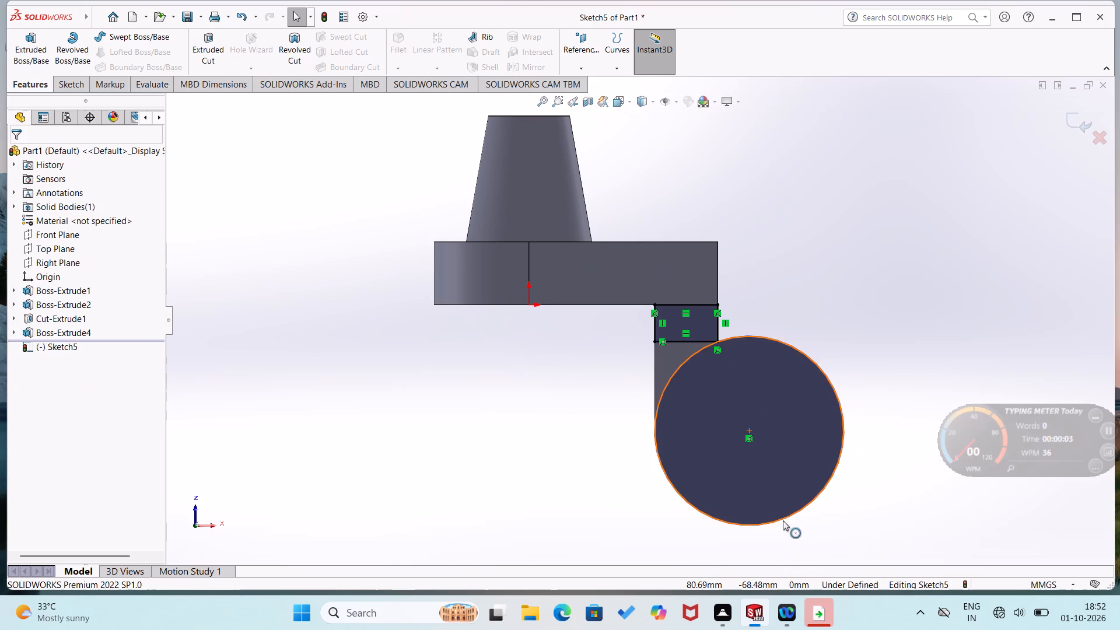
Dimension the circle's diameter and move the dimension to the circle's outer side, away from the neck.
{"action": "right_click_drag", "start_coordinate": [598, 485], "coordinate": [611, 351]}
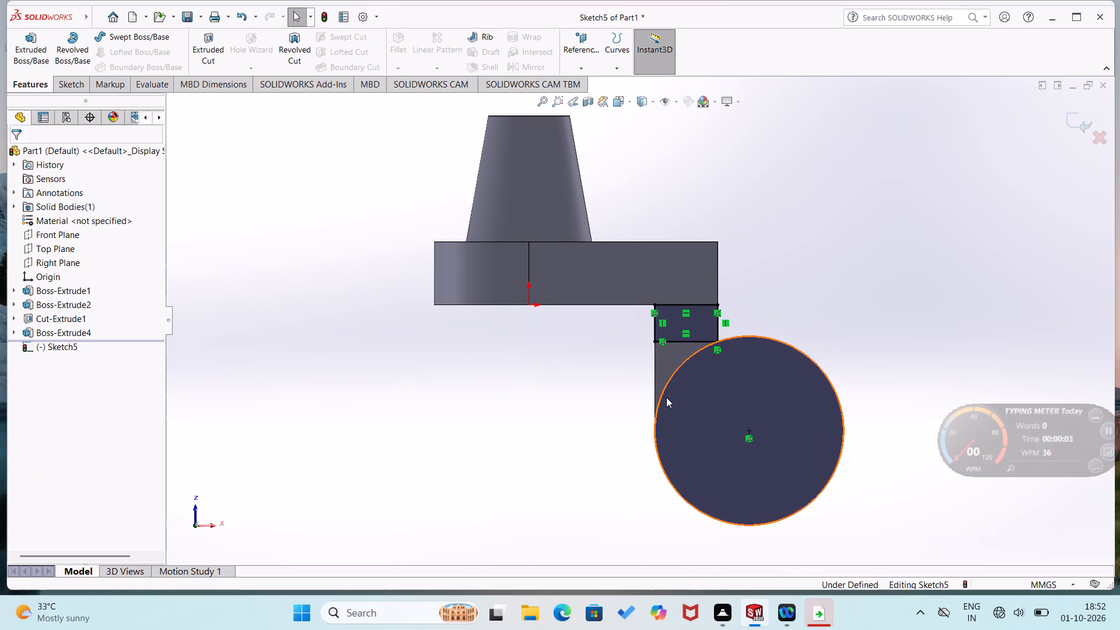
{"action": "right_click_drag", "start_coordinate": [561, 420], "coordinate": [567, 357]}
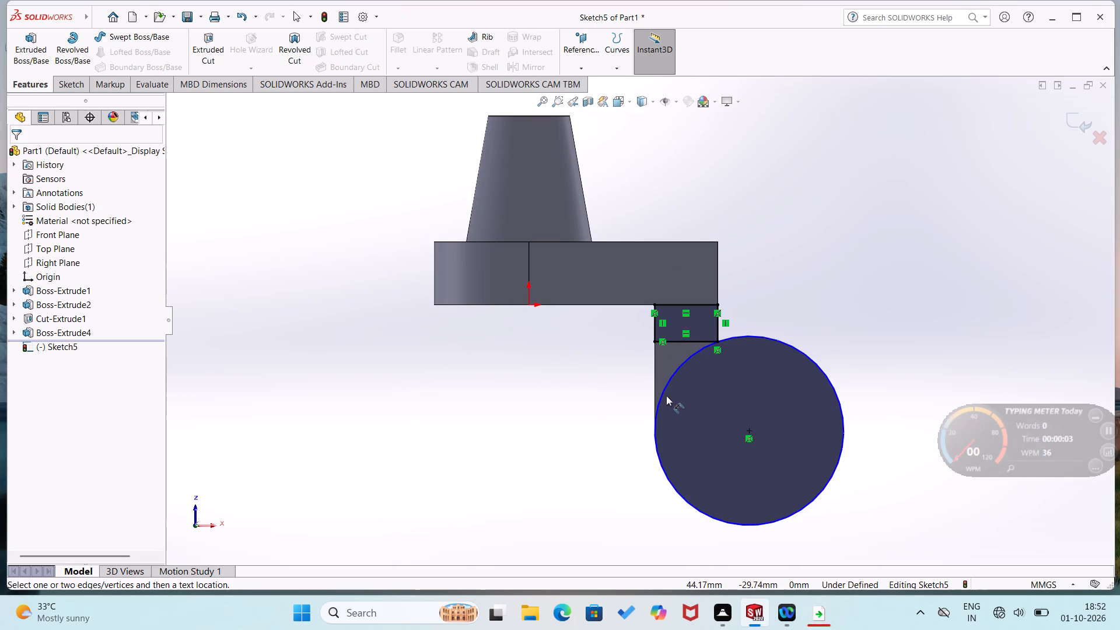
{"action": "left_click", "coordinate": [664, 394]}
{"action": "left_click", "coordinate": [605, 419]}
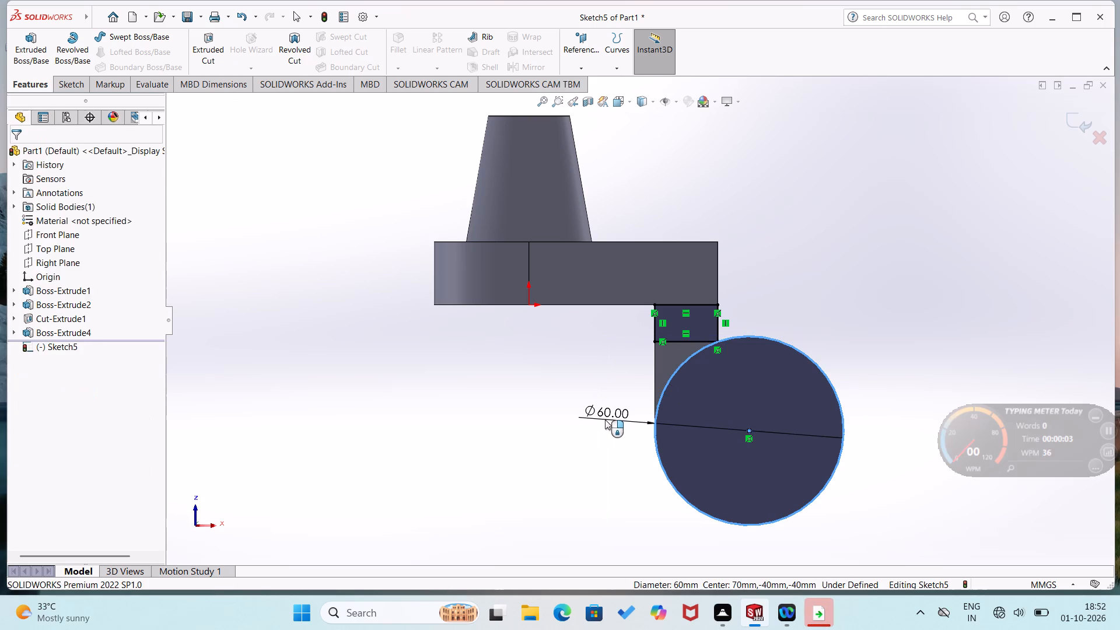
{"action": "left_click", "coordinate": [553, 405]}
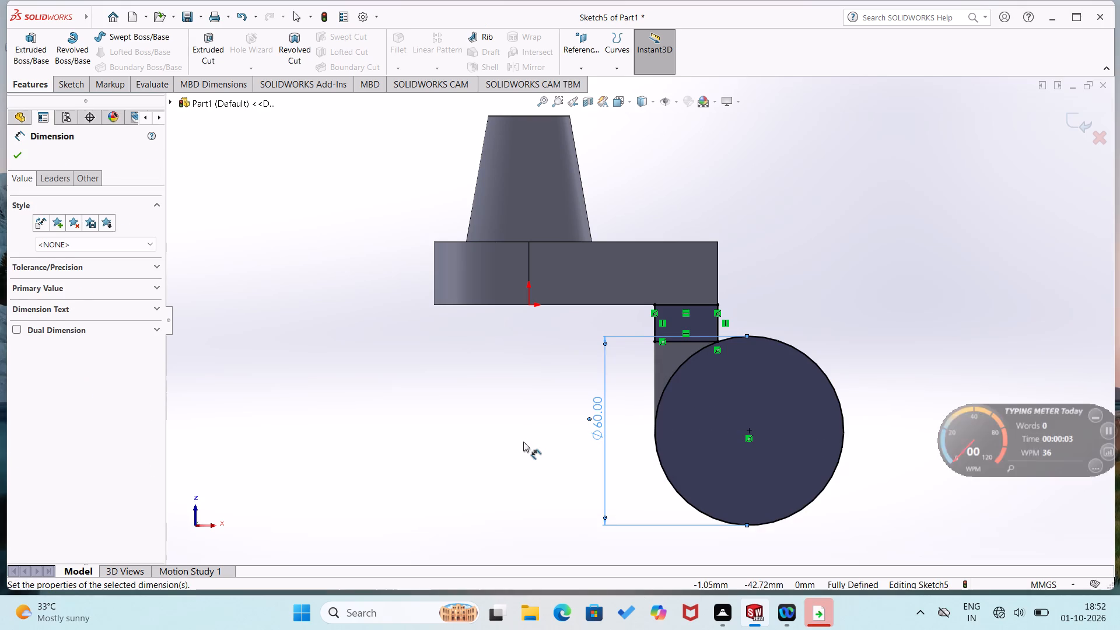
{"action": "left_click", "coordinate": [523, 442]}
{"action": "left_click_drag", "start_coordinate": [598, 443], "coordinate": [716, 470]}
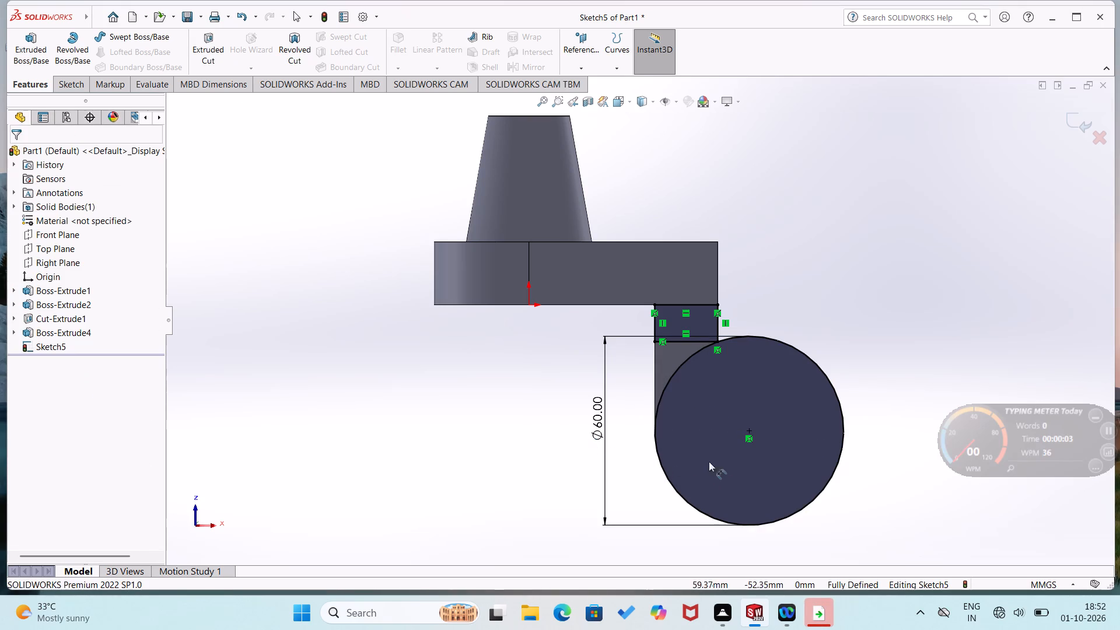
{"action": "left_click_drag", "start_coordinate": [594, 423], "coordinate": [843, 468]}
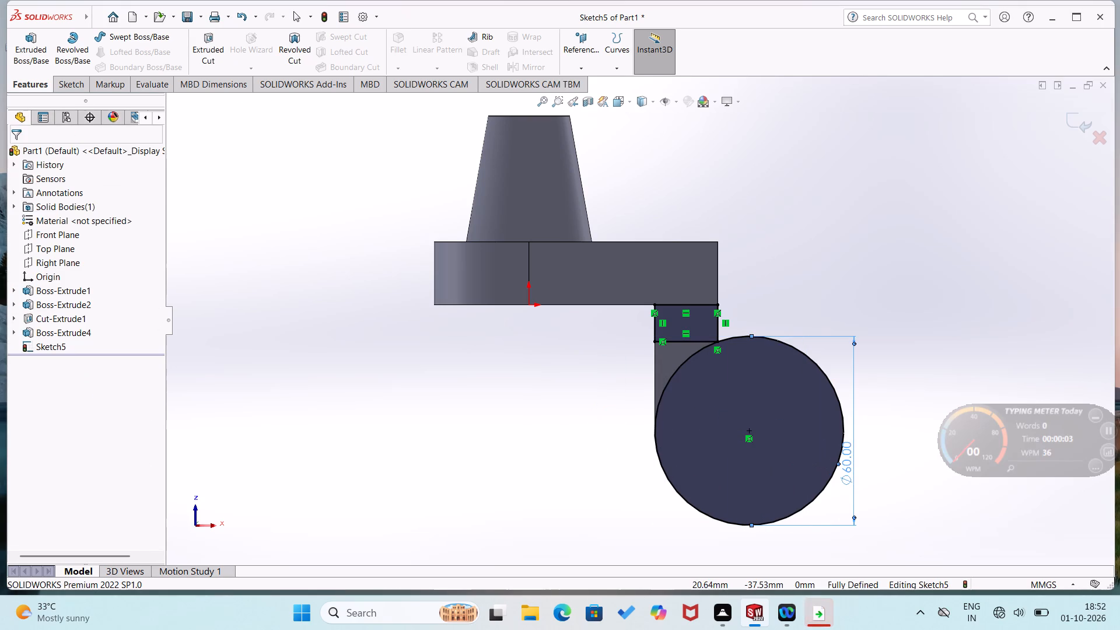
Delete the sketched rectangle's lower horizontal line, leaving the neck profile open towards the circle.
{"action": "scroll", "coordinate": [804, 444], "scroll_direction": "down", "scroll_amount": 3}
{"action": "scroll", "coordinate": [704, 393], "scroll_direction": "down", "scroll_amount": 3}
{"action": "scroll", "coordinate": [635, 377], "scroll_direction": "up", "scroll_amount": 1}
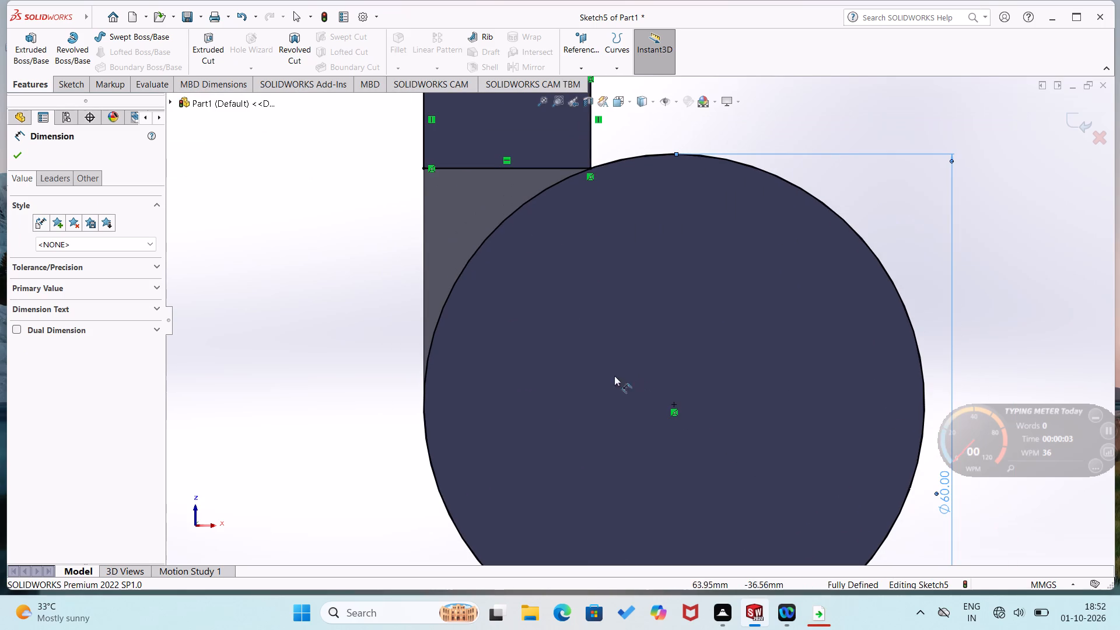
{"action": "left_click", "coordinate": [488, 169]}
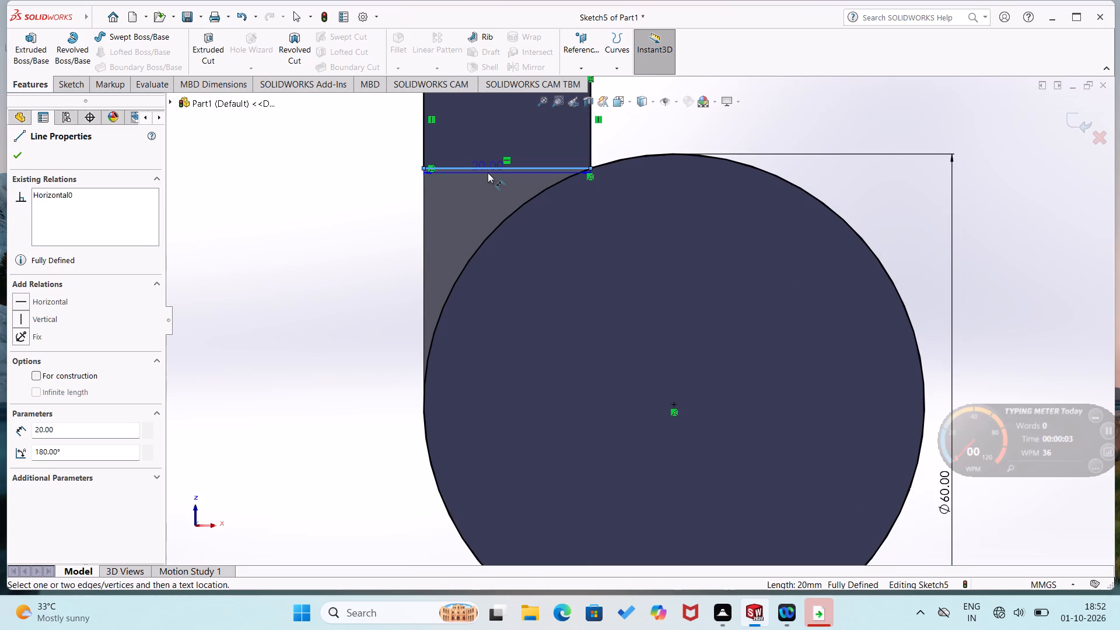
{"action": "key", "text": "Delete"}
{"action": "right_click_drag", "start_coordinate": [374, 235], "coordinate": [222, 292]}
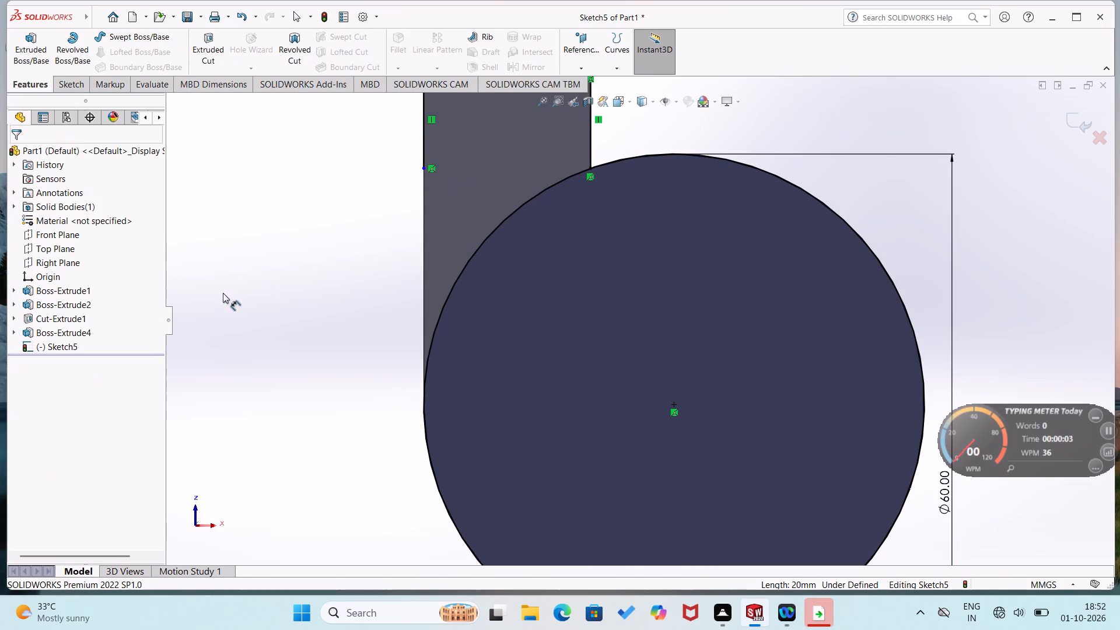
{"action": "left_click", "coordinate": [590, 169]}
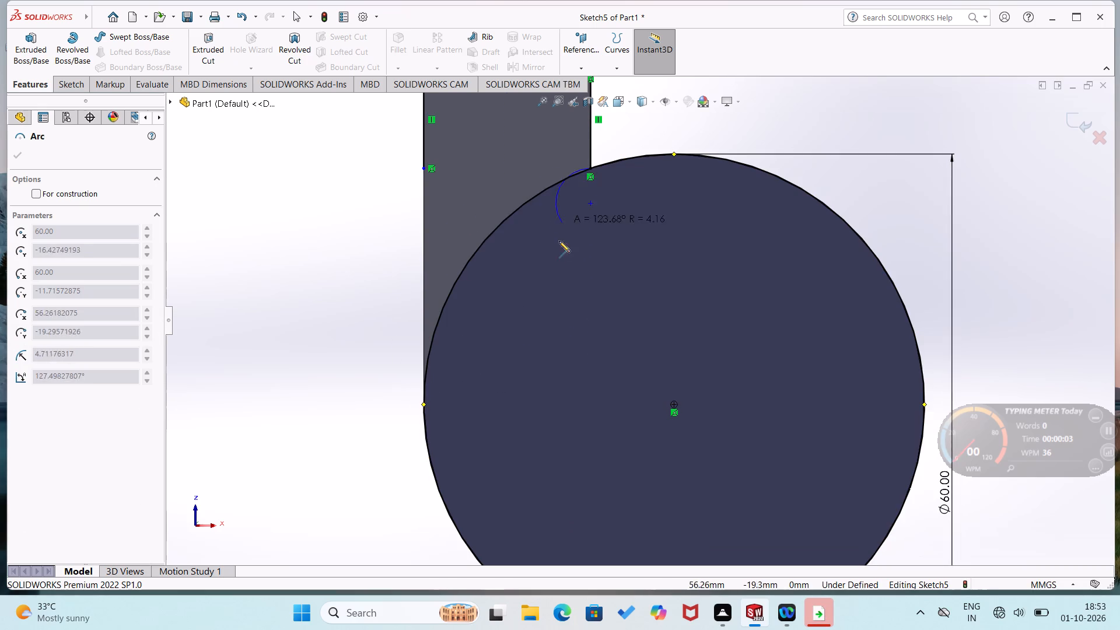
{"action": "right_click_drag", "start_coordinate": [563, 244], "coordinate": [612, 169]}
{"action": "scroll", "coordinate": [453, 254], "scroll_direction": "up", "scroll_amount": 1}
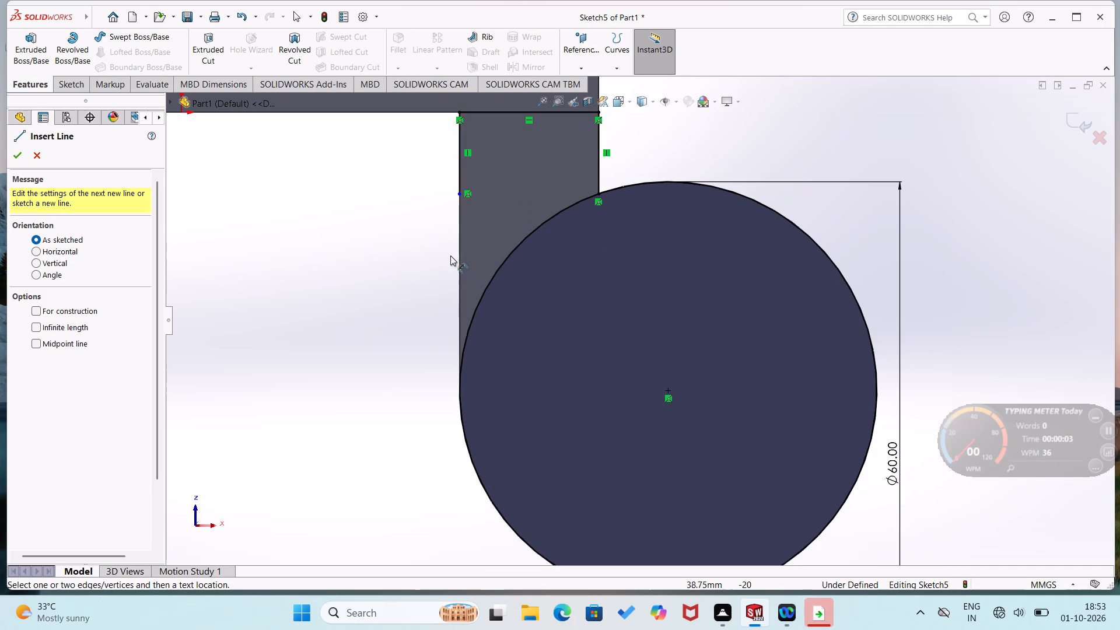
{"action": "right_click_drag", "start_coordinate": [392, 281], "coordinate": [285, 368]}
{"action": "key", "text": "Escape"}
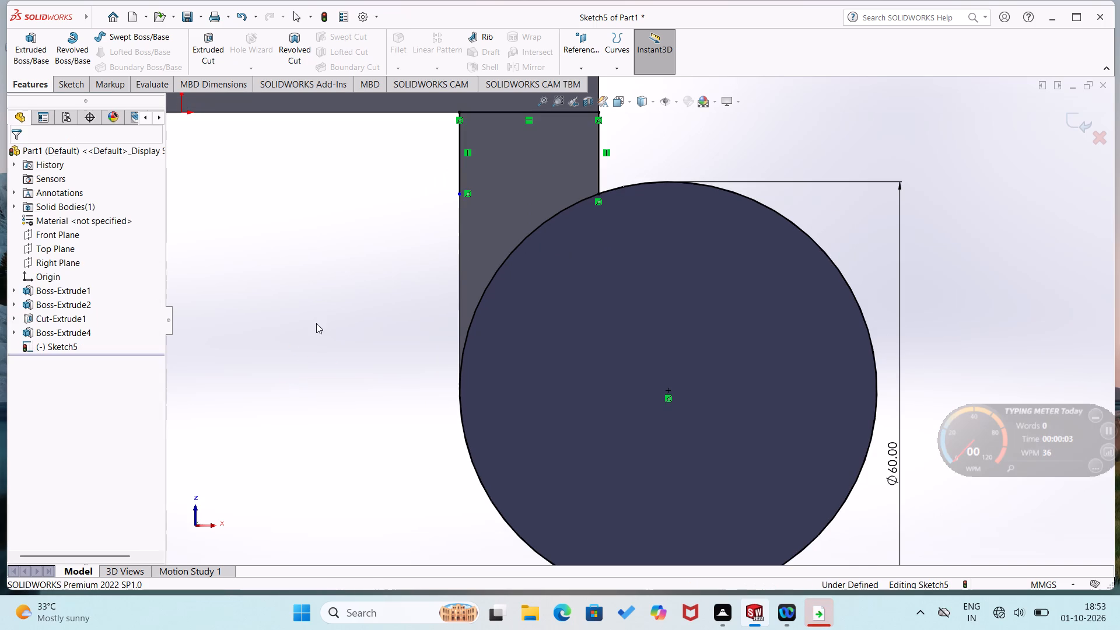
Delete the short vertical line along the neck's outer edge, opposite the line that meets the circle.
{"action": "left_click", "coordinate": [460, 181]}
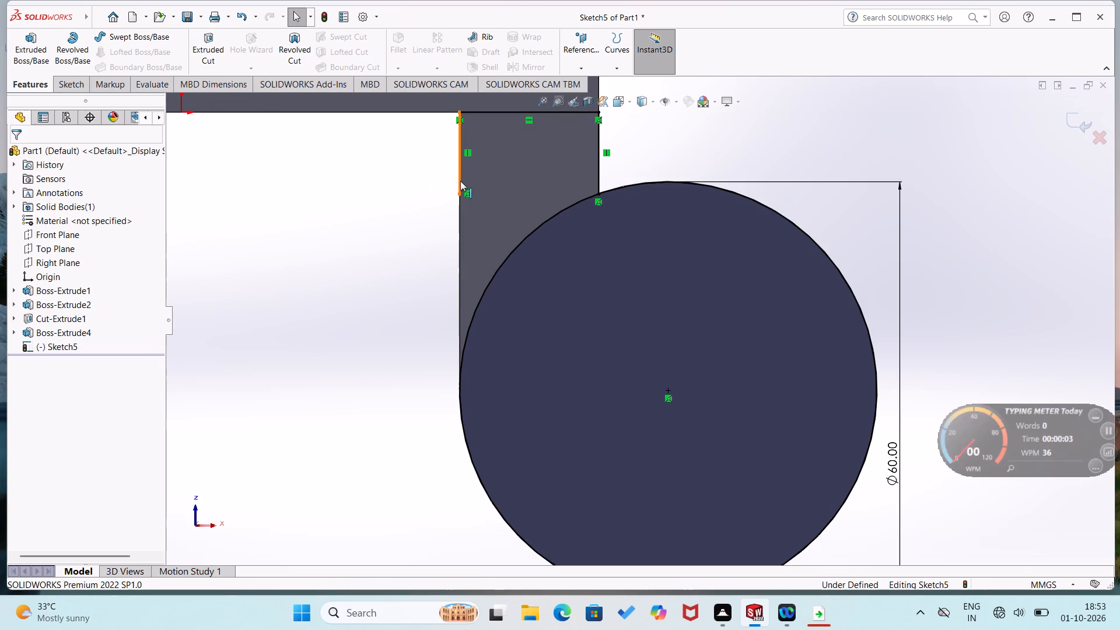
{"action": "key", "text": "Delete"}
Sketch a line about 38 mm long from the neck's upper outer corner down along its edge to the circle.
{"action": "right_click_drag", "start_coordinate": [404, 279], "coordinate": [239, 418]}
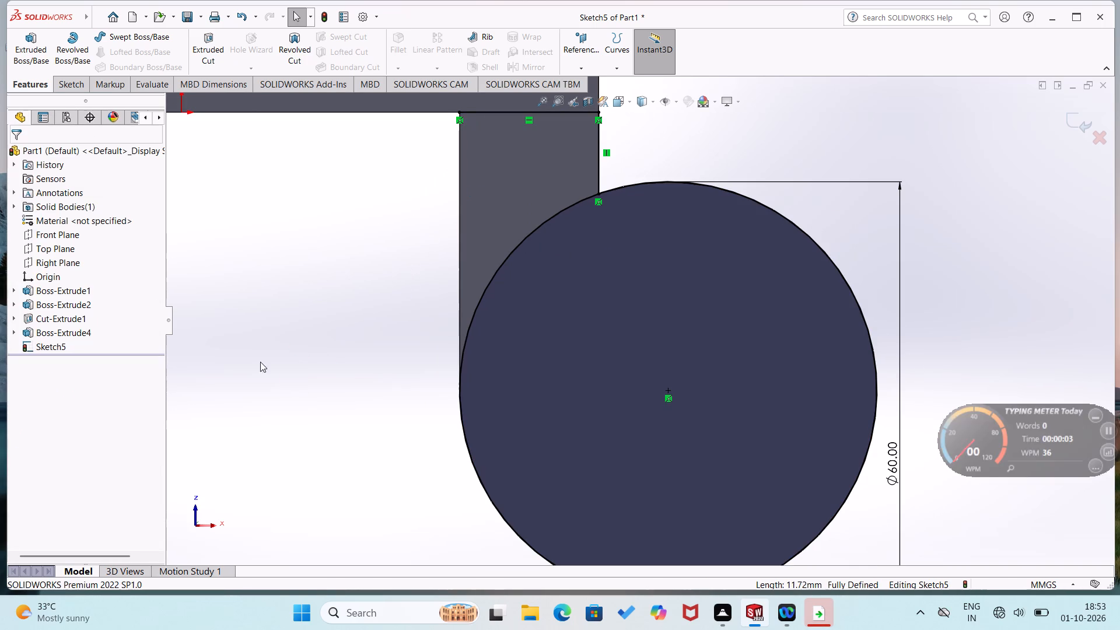
{"action": "left_click", "coordinate": [460, 113]}
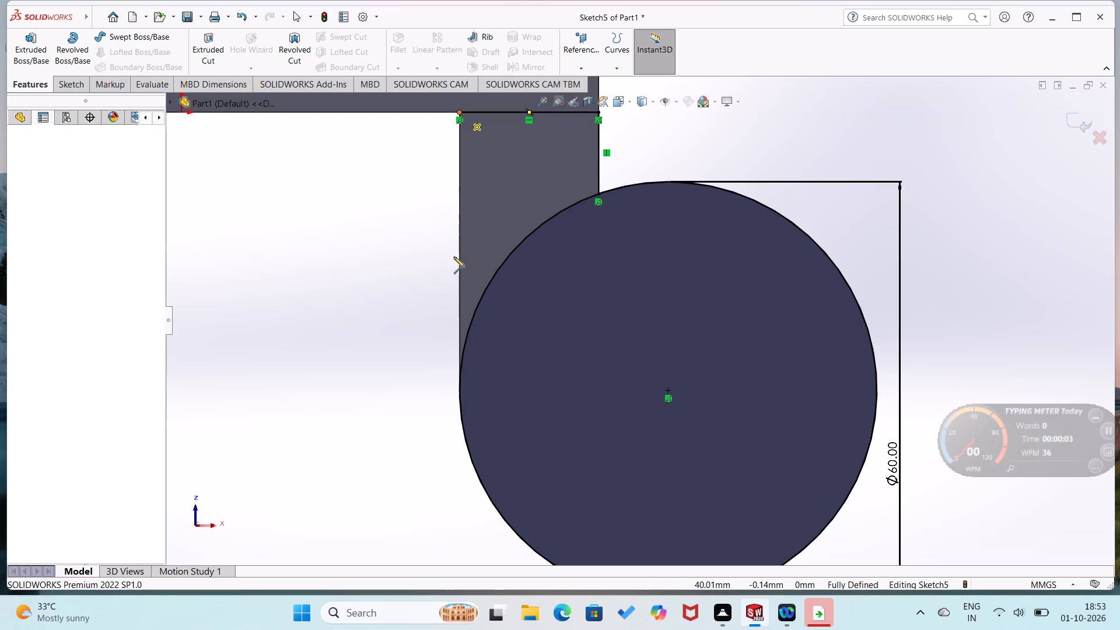
{"action": "left_click", "coordinate": [458, 374]}
{"action": "right_click_drag", "start_coordinate": [344, 450], "coordinate": [320, 285]}
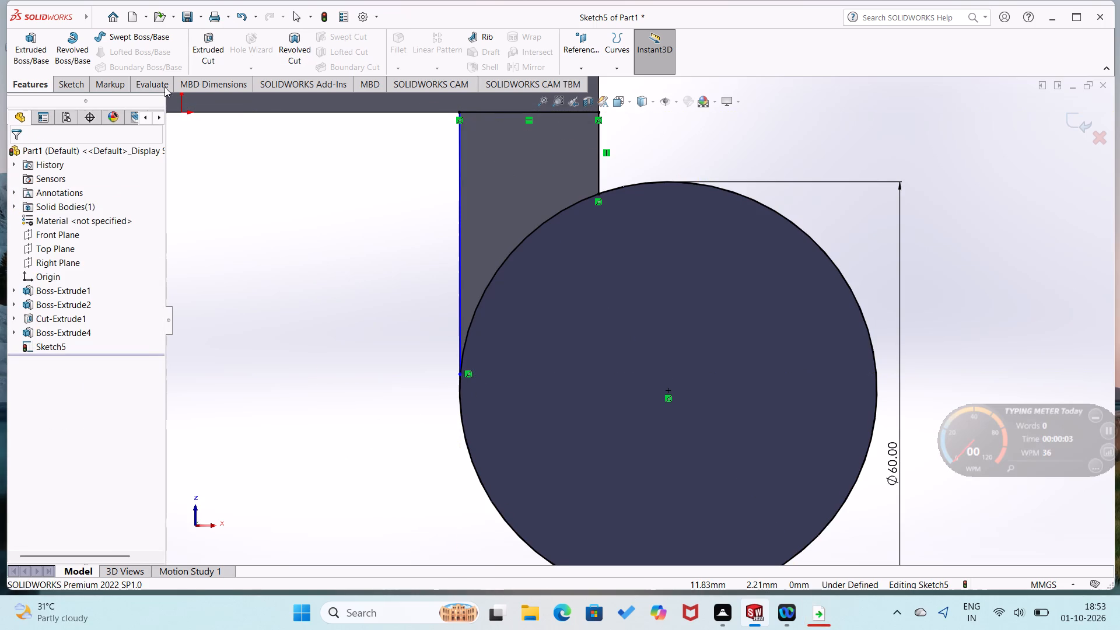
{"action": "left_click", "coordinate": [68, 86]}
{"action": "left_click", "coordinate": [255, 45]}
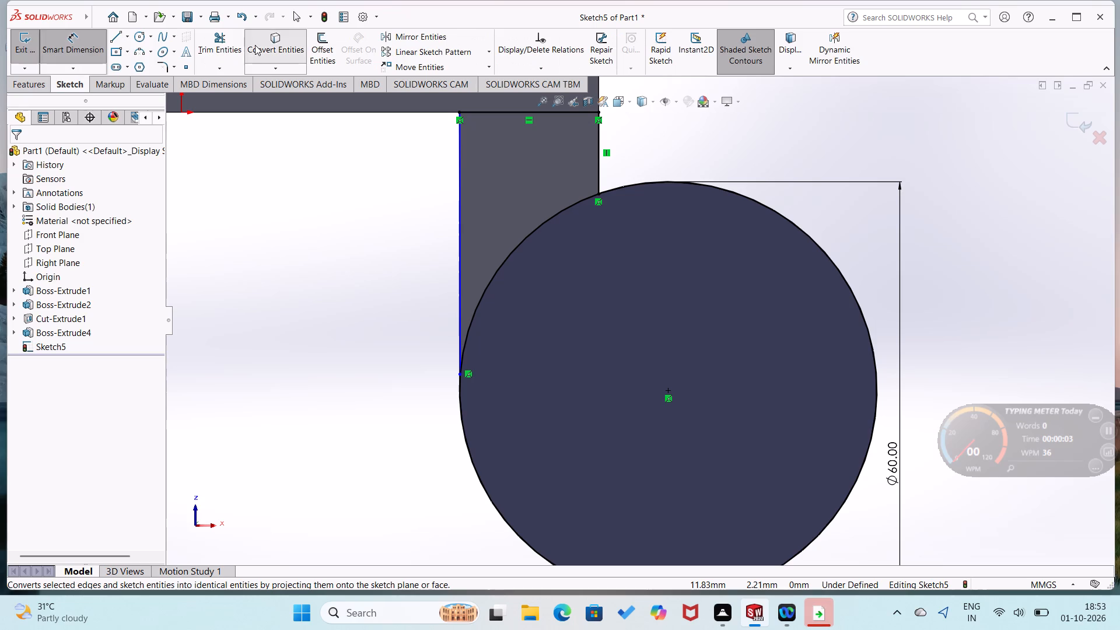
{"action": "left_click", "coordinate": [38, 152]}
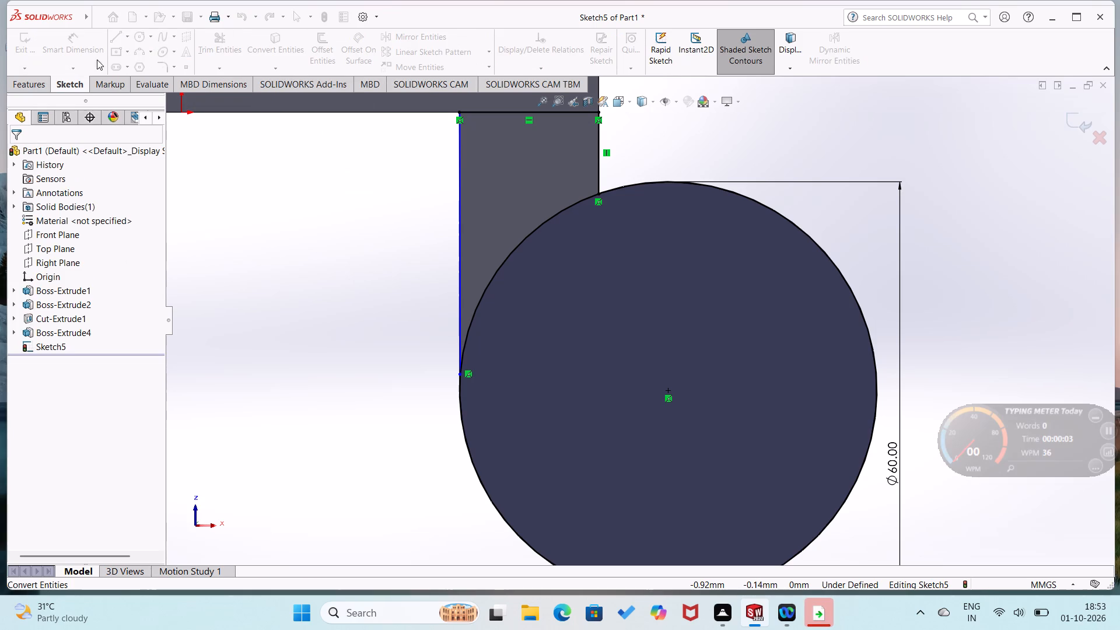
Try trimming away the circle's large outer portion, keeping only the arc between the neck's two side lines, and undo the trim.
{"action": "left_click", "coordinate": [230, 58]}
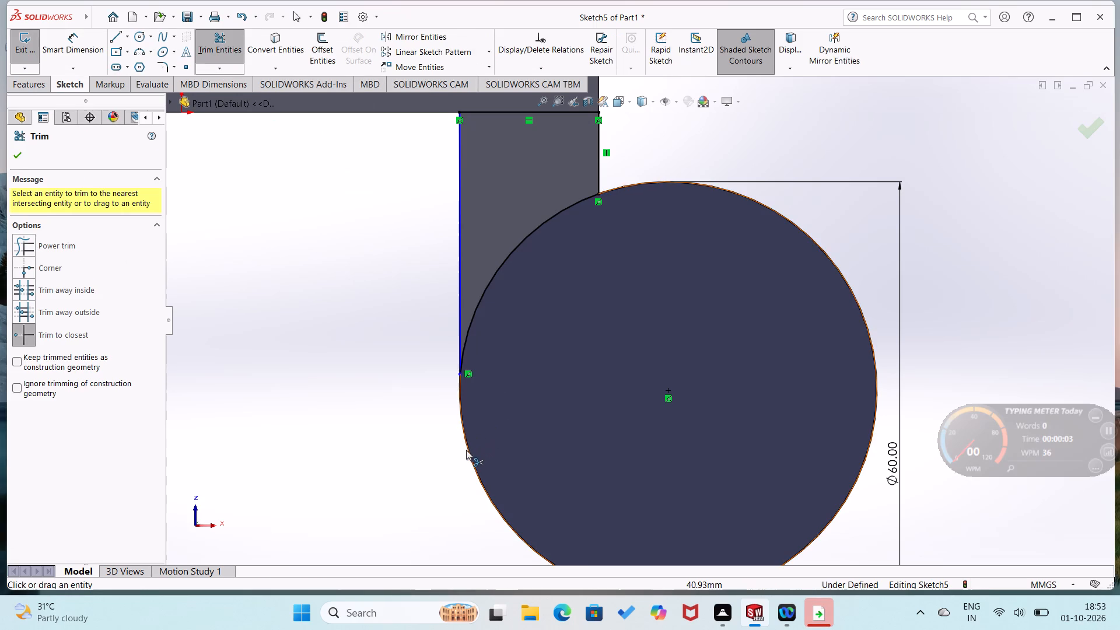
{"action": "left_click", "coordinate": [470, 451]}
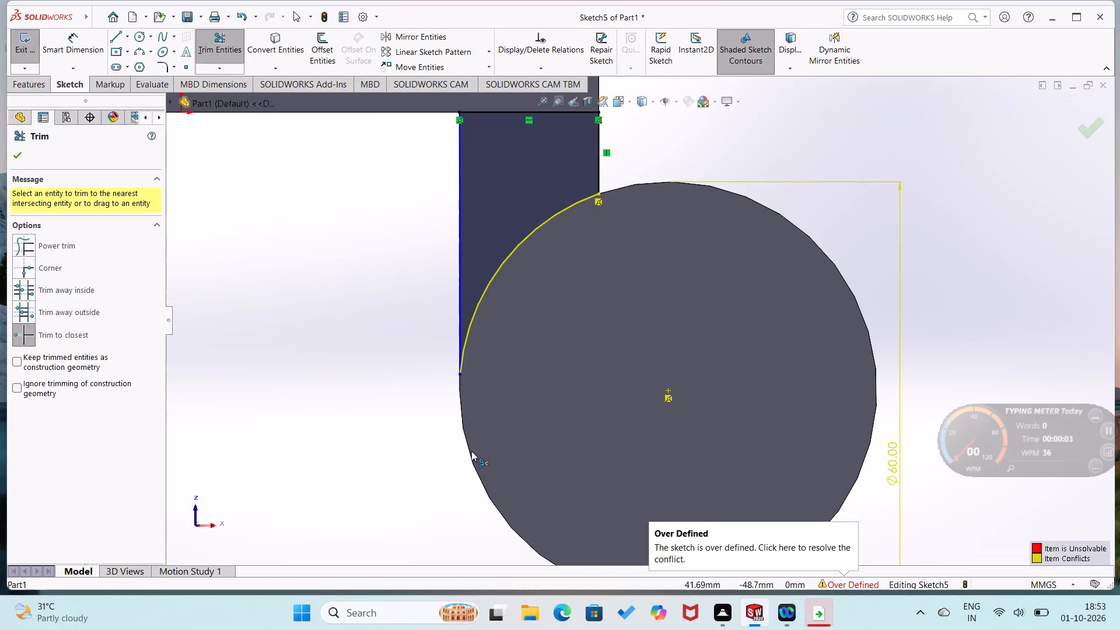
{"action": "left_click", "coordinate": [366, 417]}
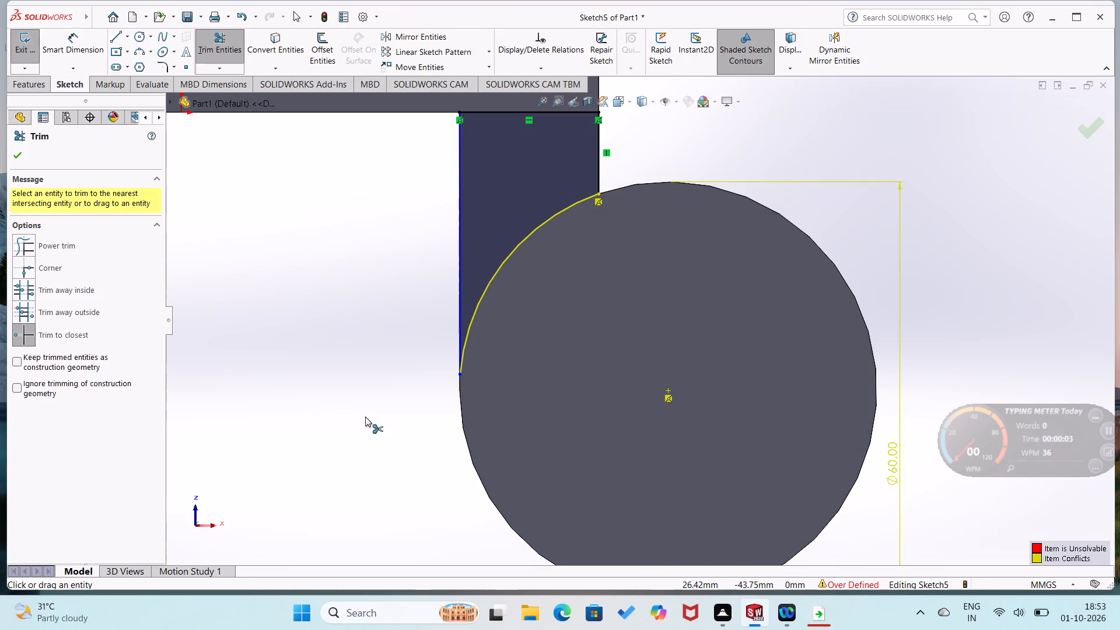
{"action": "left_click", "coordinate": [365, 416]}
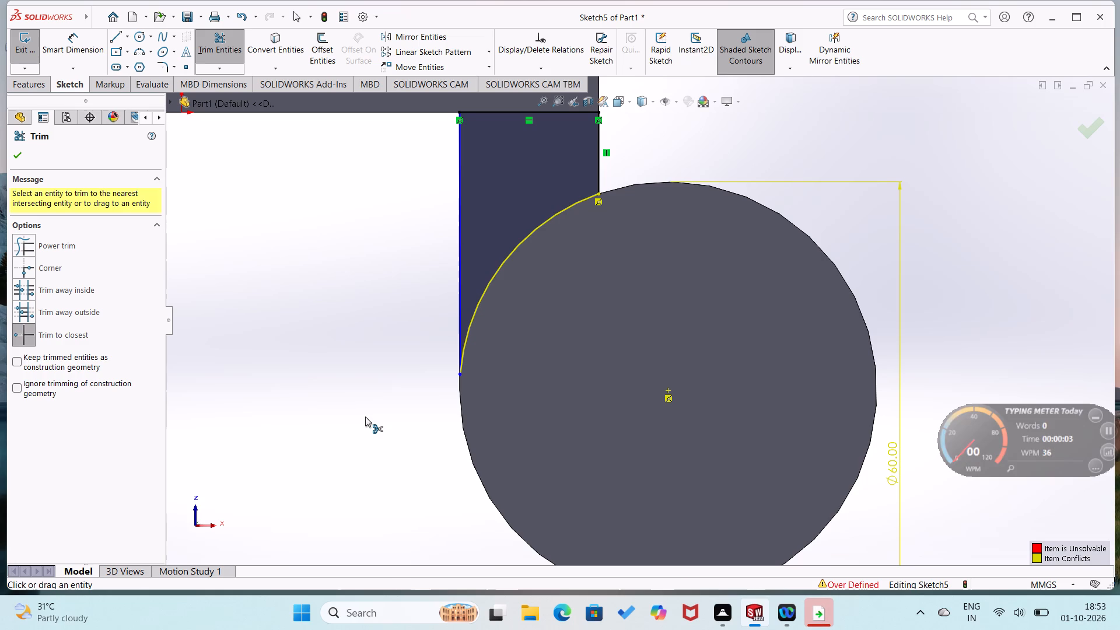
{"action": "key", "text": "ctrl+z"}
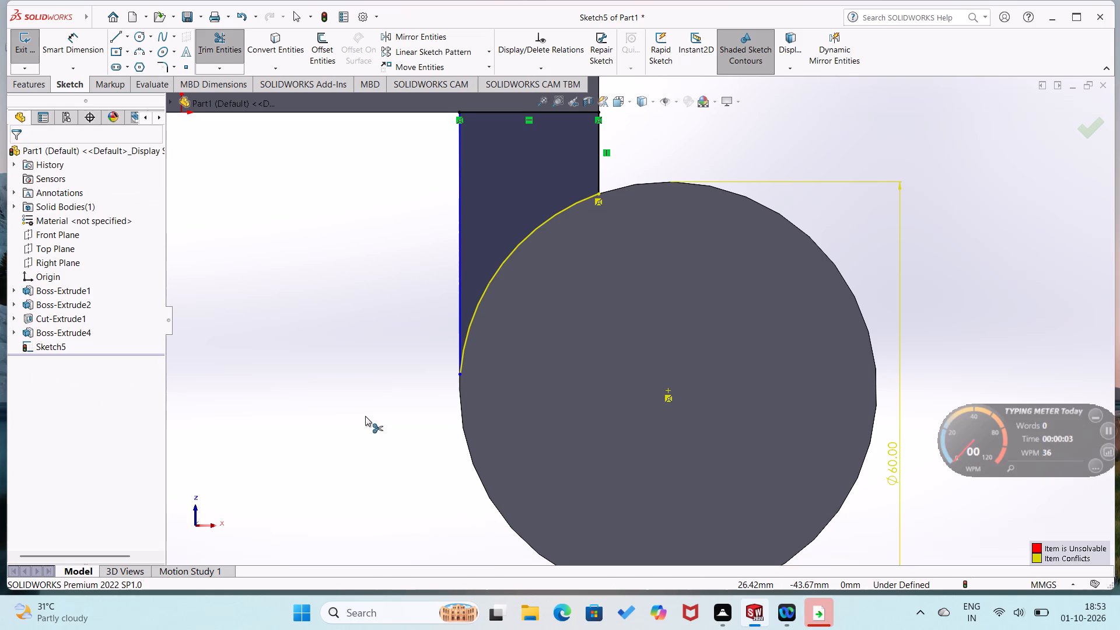
Dimension the neck's long outer edge line, which ends on the circle, to 38 mm.
{"action": "right_click_drag", "start_coordinate": [381, 376], "coordinate": [380, 367]}
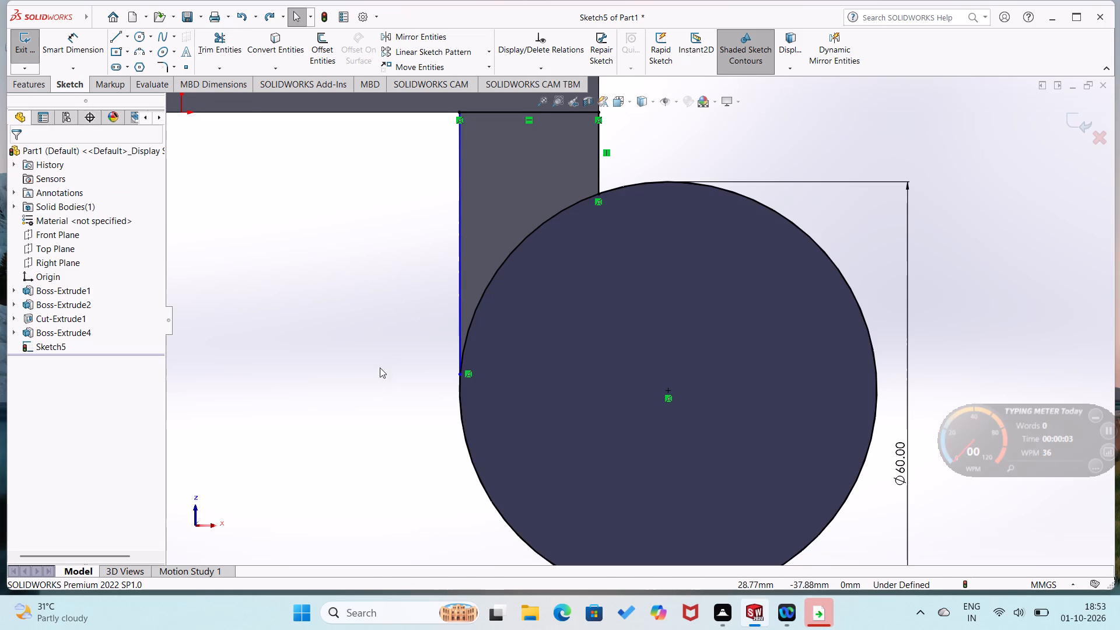
{"action": "right_click_drag", "start_coordinate": [380, 367], "coordinate": [383, 282]}
{"action": "scroll", "coordinate": [478, 336], "scroll_direction": "down", "scroll_amount": 3}
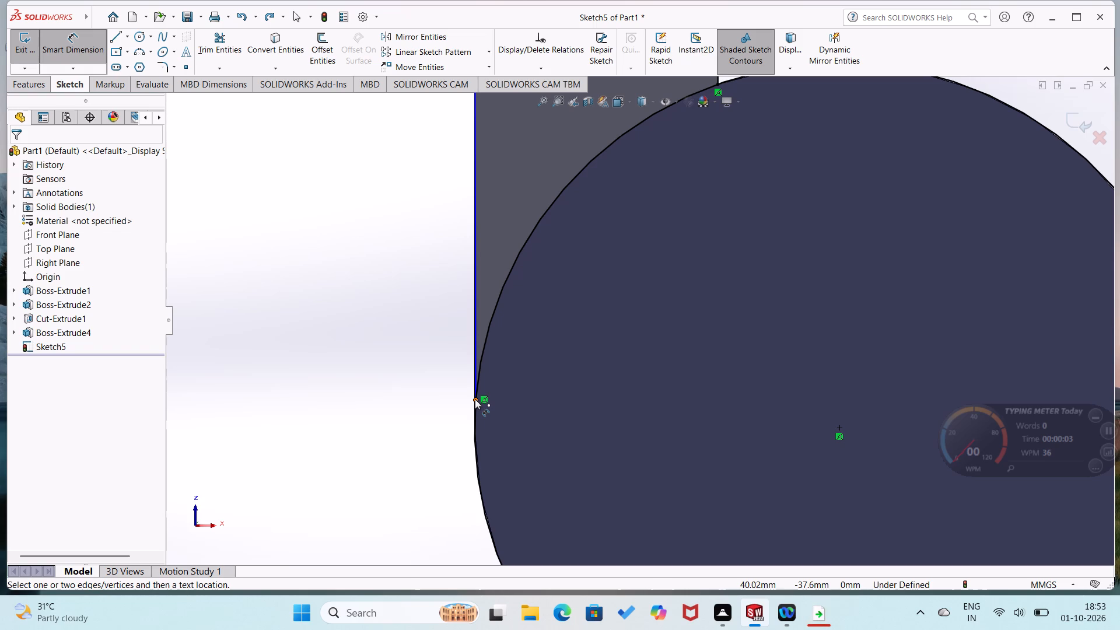
{"action": "left_click", "coordinate": [411, 394]}
{"action": "right_click", "coordinate": [411, 392]}
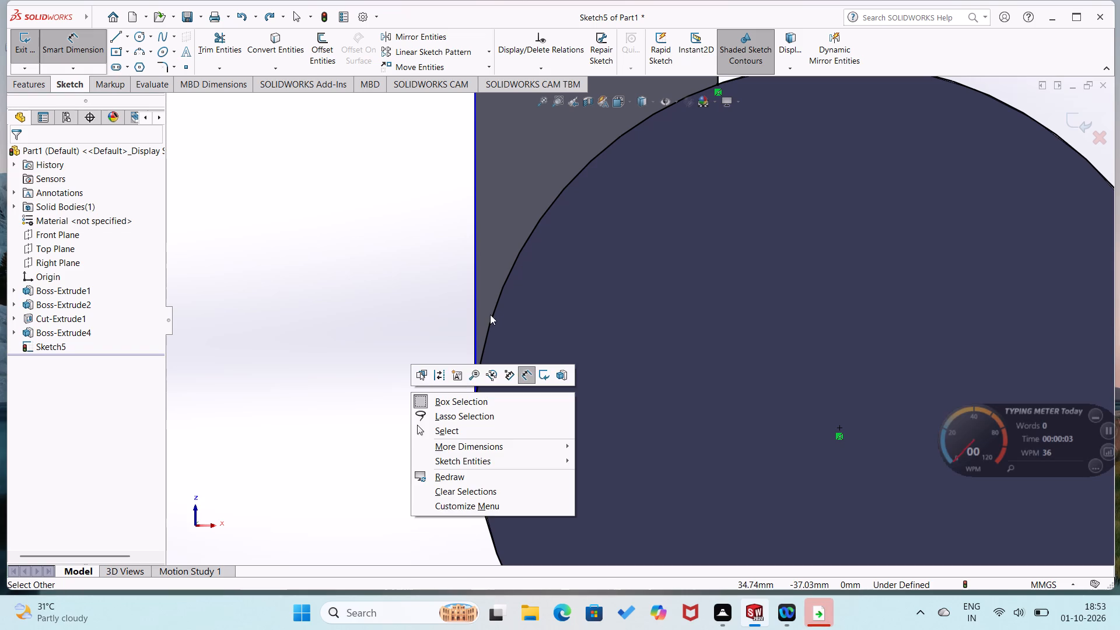
{"action": "left_click", "coordinate": [447, 323]}
{"action": "left_click_drag", "start_coordinate": [474, 305], "coordinate": [464, 307]}
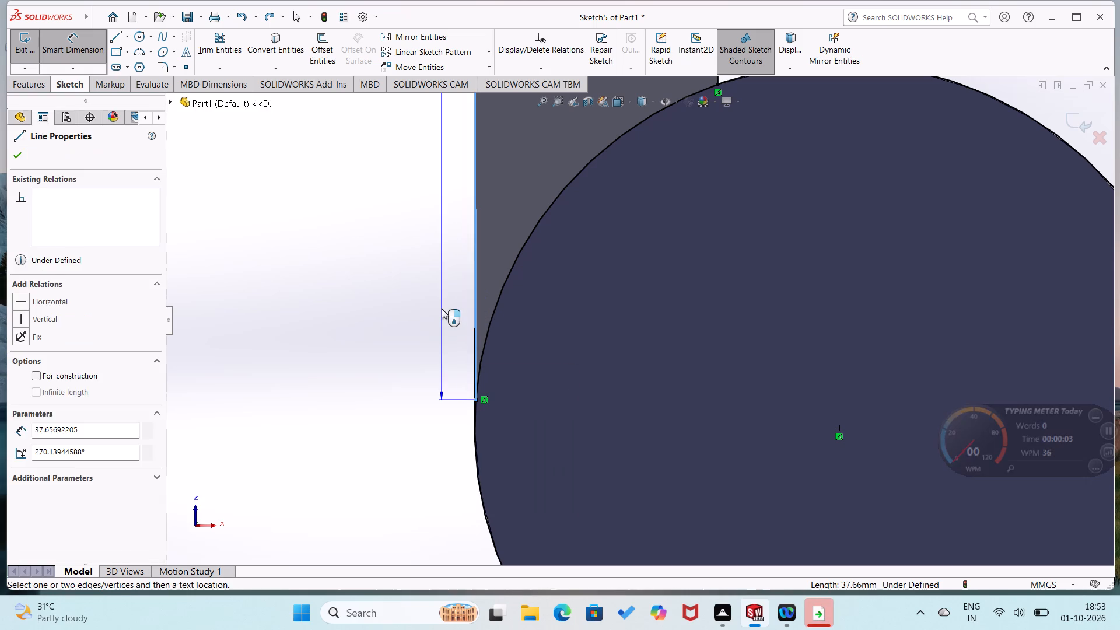
{"action": "left_click", "coordinate": [442, 309]}
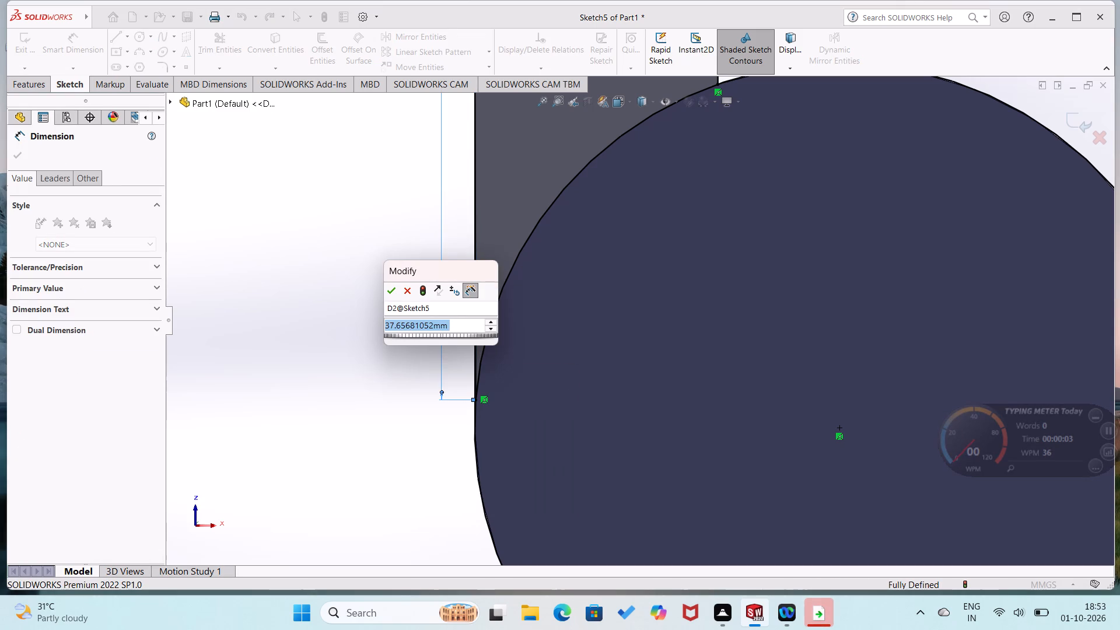
{"action": "type", "text": "38"}
{"action": "key", "text": "Return"}
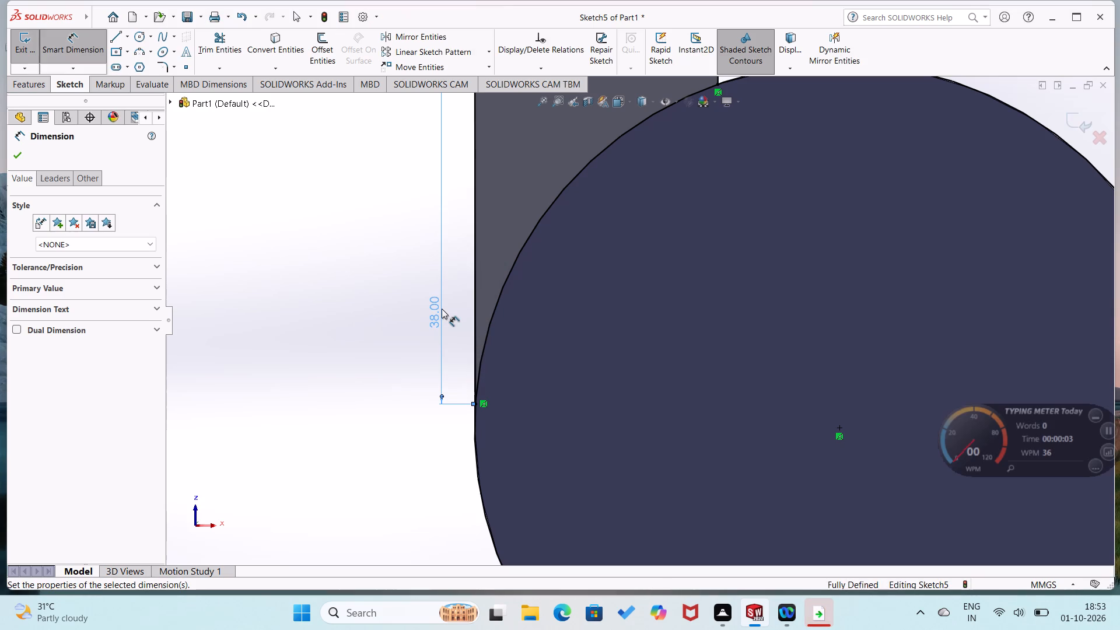
{"action": "left_click", "coordinate": [367, 376]}
{"action": "scroll", "coordinate": [367, 376], "scroll_direction": "up", "scroll_amount": 3}
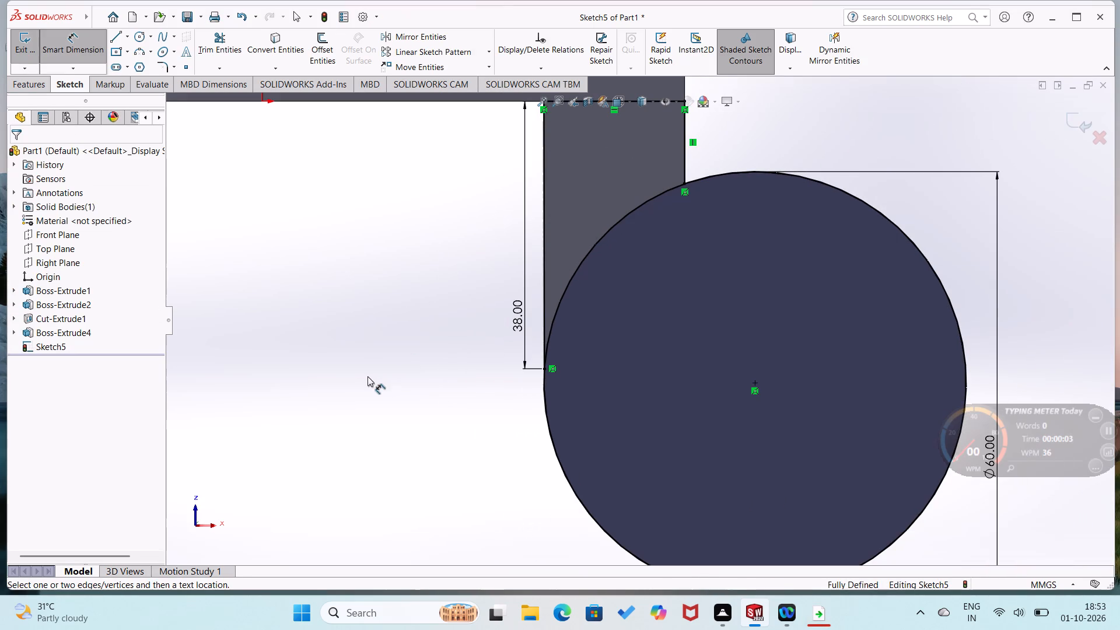
Trim away the circle's large outer portion, keeping only the arc between the neck's two side lines.
{"action": "left_click", "coordinate": [235, 40]}
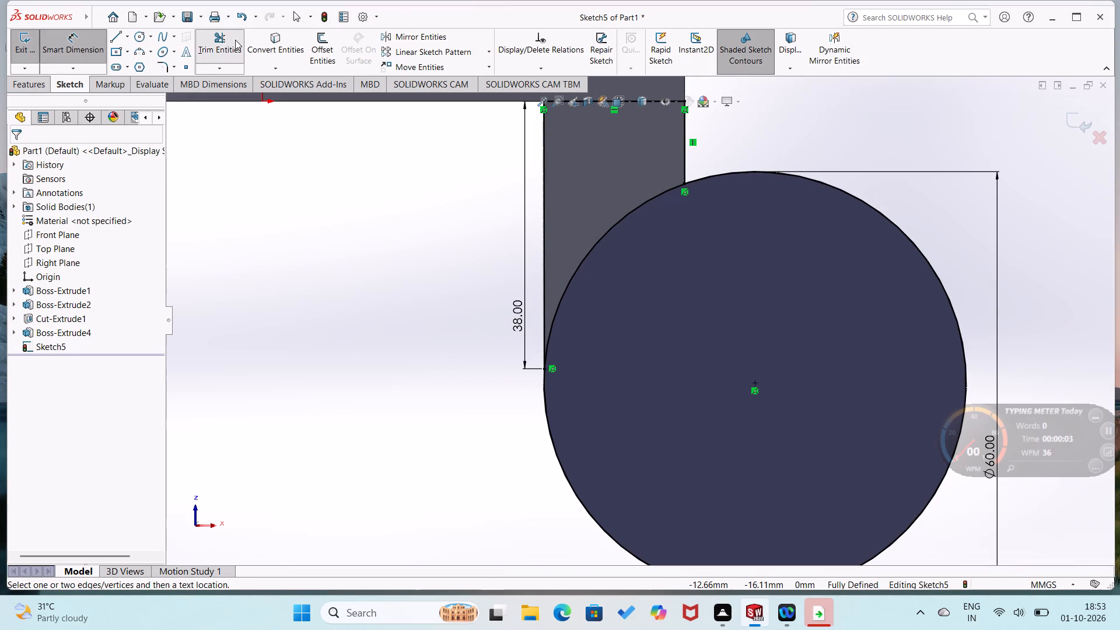
{"action": "left_click", "coordinate": [586, 508]}
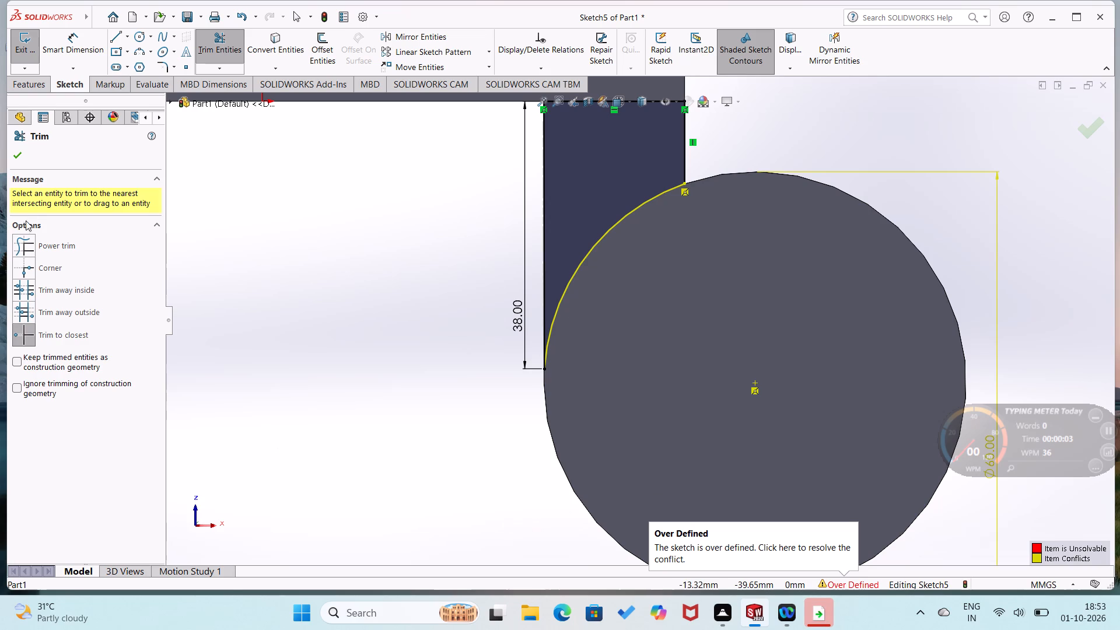
{"action": "left_click", "coordinate": [25, 160]}
{"action": "scroll", "coordinate": [323, 389], "scroll_direction": "up", "scroll_amount": 1}
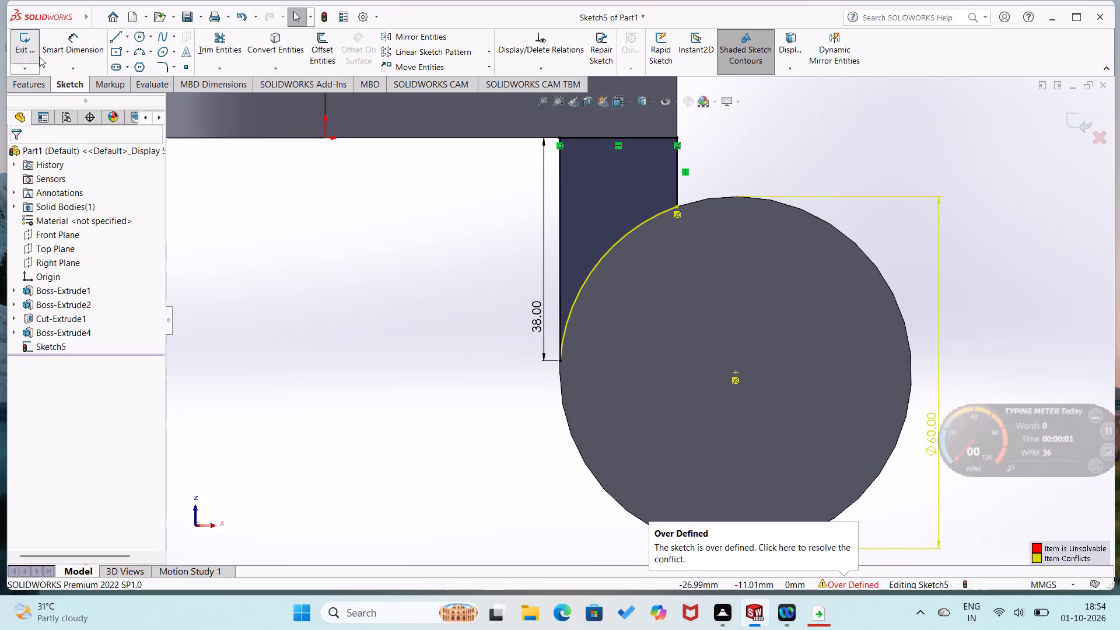
Cut-extrude the closed neck profile bounded by the arc to a blind depth of 10 mm.
{"action": "left_click", "coordinate": [32, 82]}
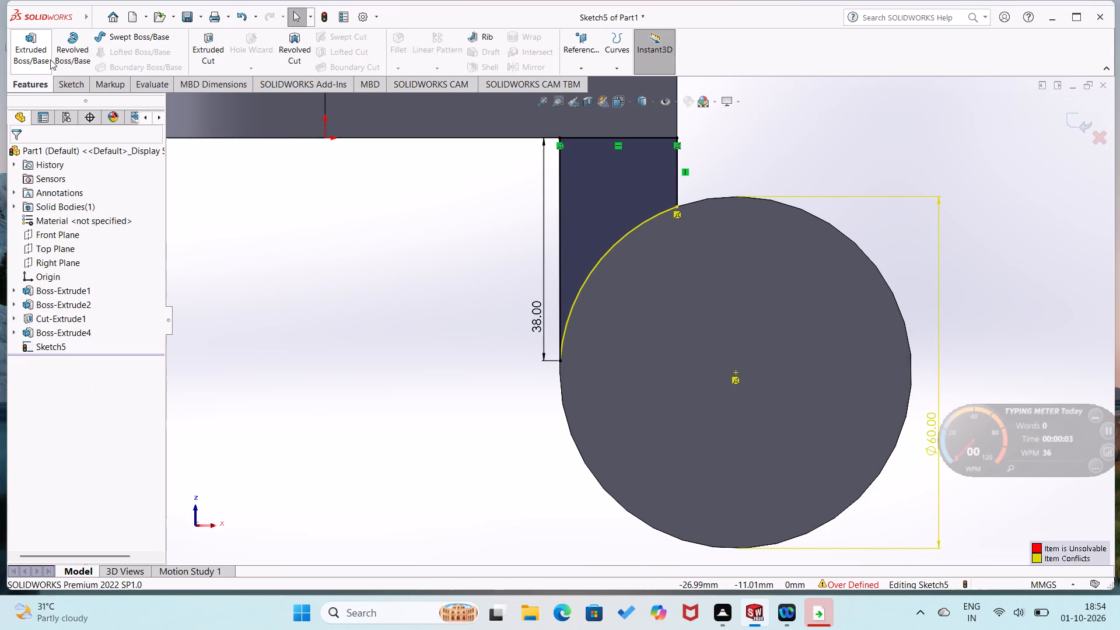
{"action": "left_click", "coordinate": [212, 58]}
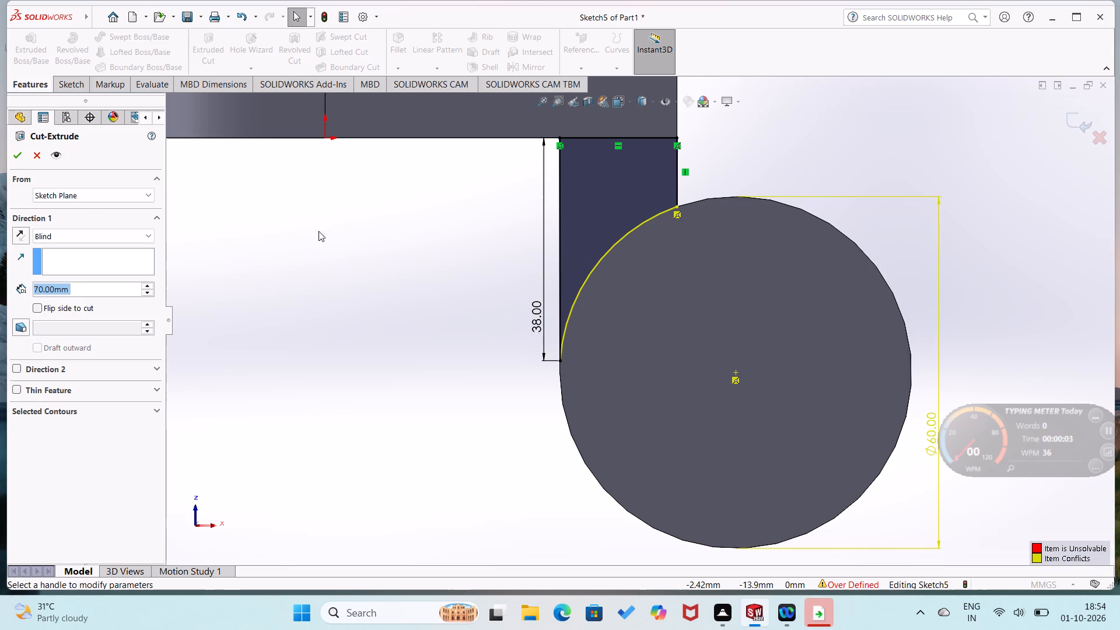
{"action": "middle_click_drag", "start_coordinate": [340, 267], "coordinate": [310, 312]}
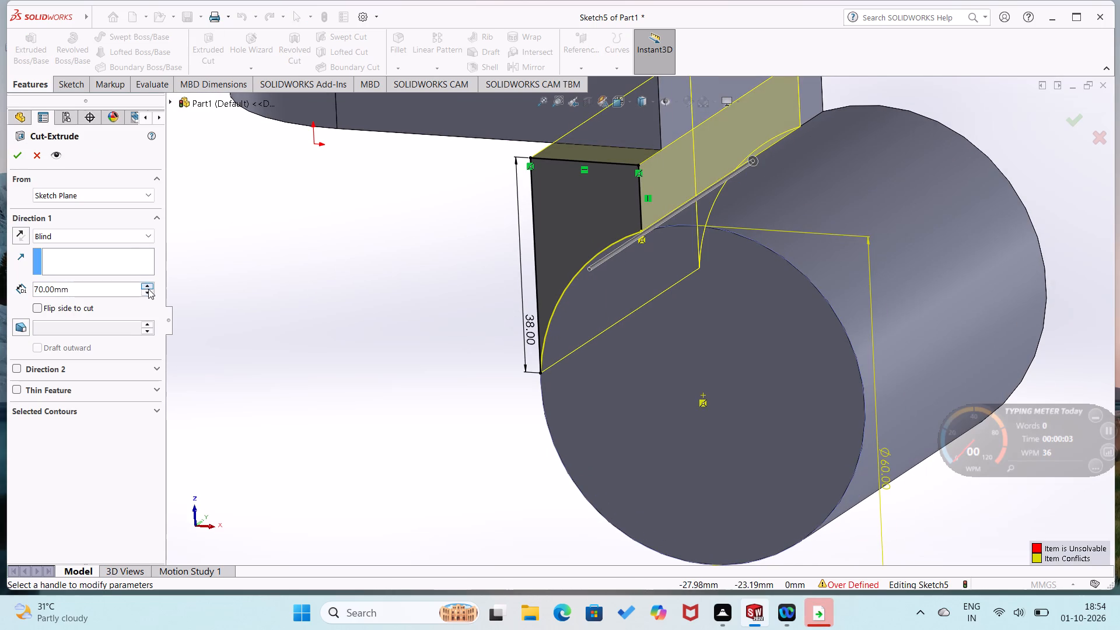
{"action": "triple_click", "coordinate": [149, 290]}
{"action": "triple_click", "coordinate": [149, 290]}
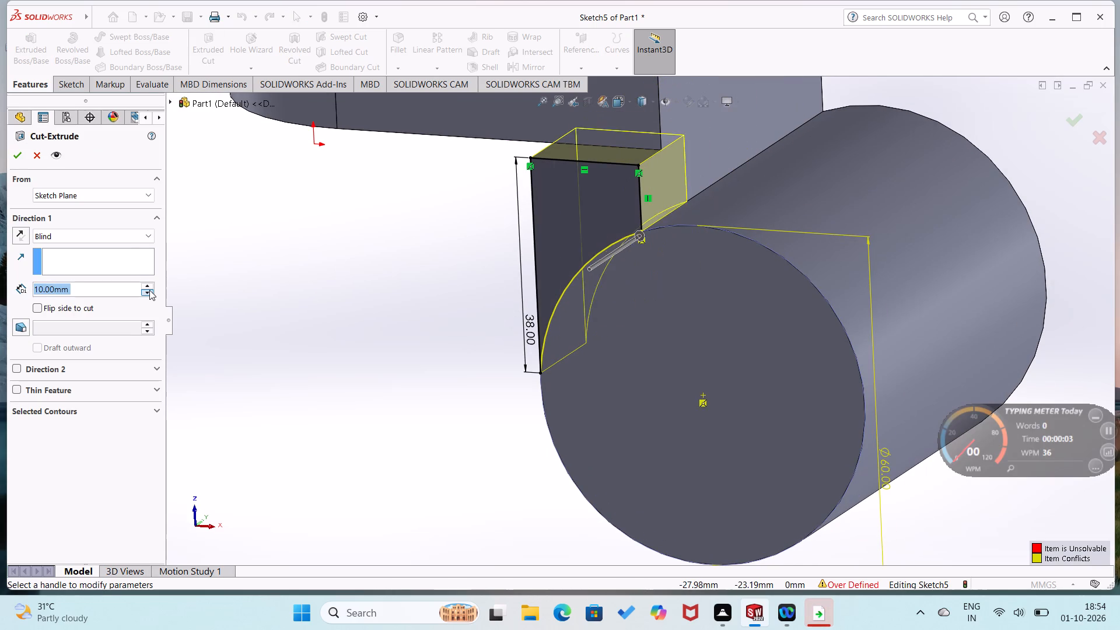
{"action": "left_click", "coordinate": [23, 155]}
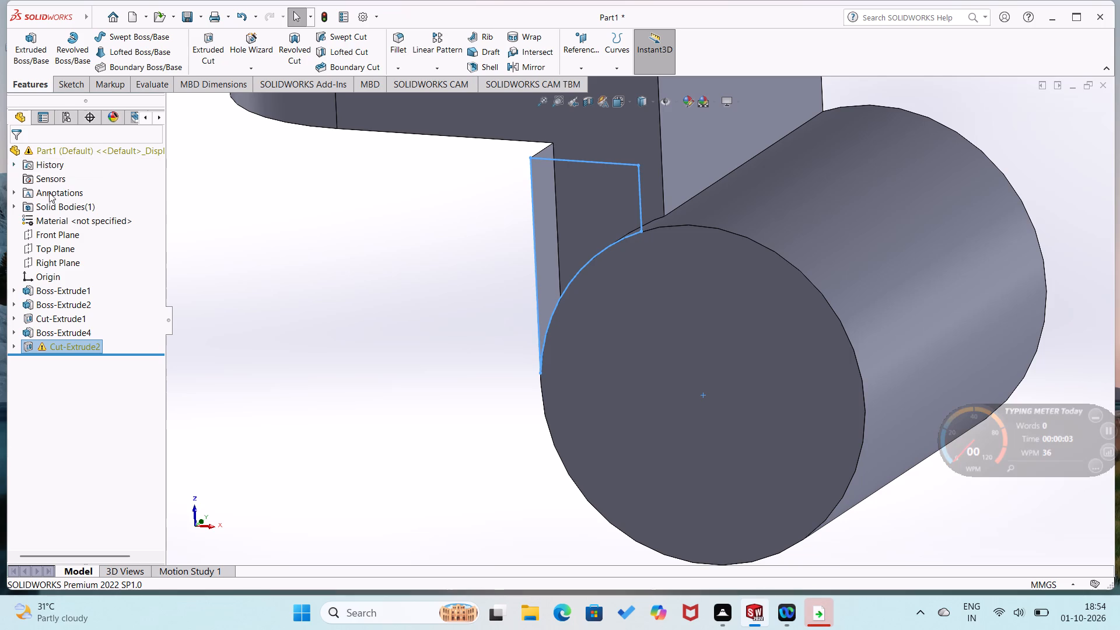
{"action": "left_click", "coordinate": [283, 330]}
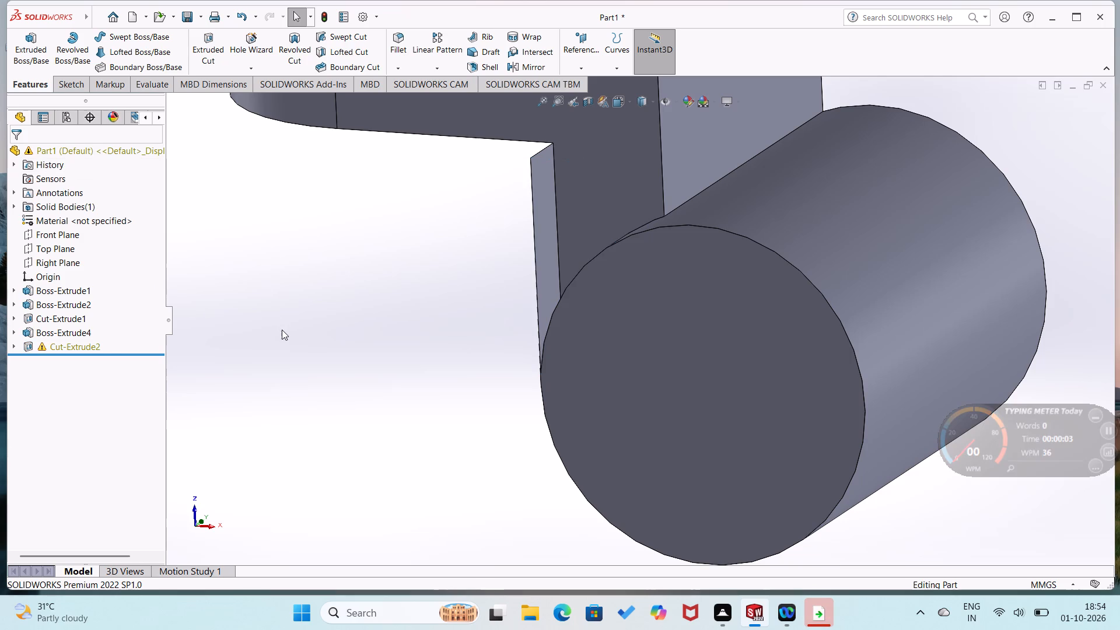
Sketch a closed 40 by 10 mm rectangle of lines on the neck's flat outer side face, at the end beside the first cut.
{"action": "middle_click_drag", "start_coordinate": [280, 353], "coordinate": [340, 433]}
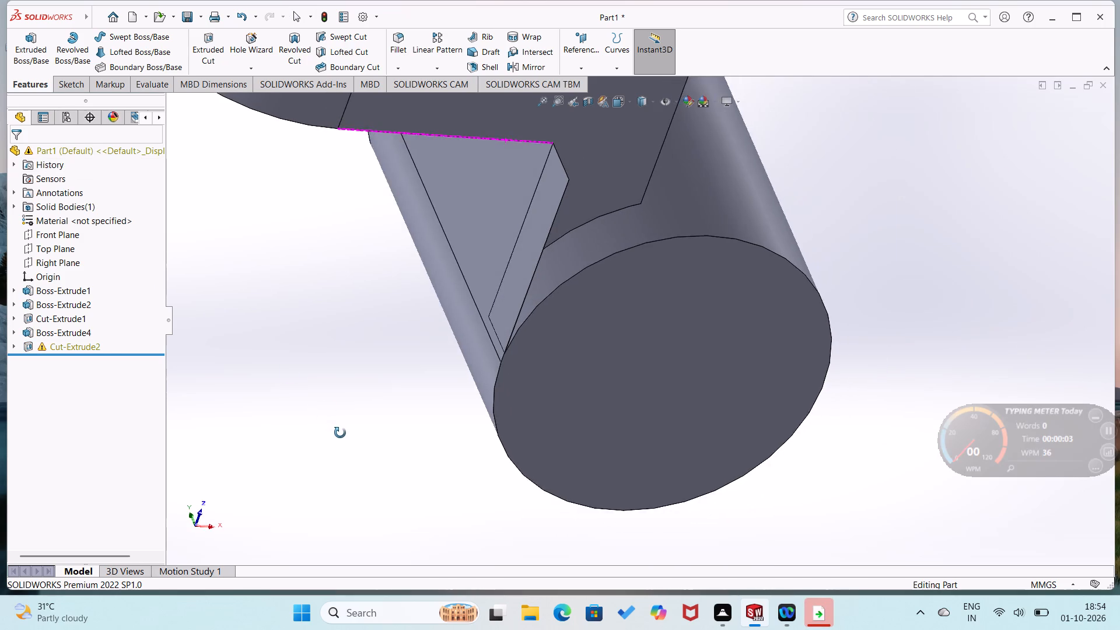
{"action": "middle_click_drag", "start_coordinate": [340, 433], "coordinate": [341, 436]}
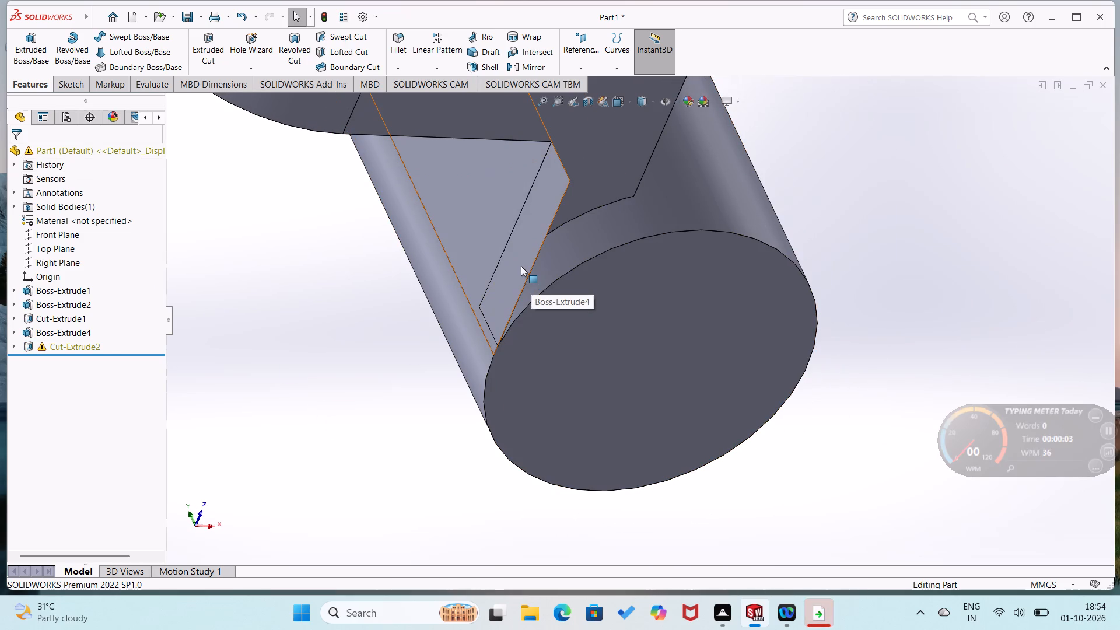
{"action": "left_click", "coordinate": [520, 265]}
{"action": "left_click", "coordinate": [574, 237]}
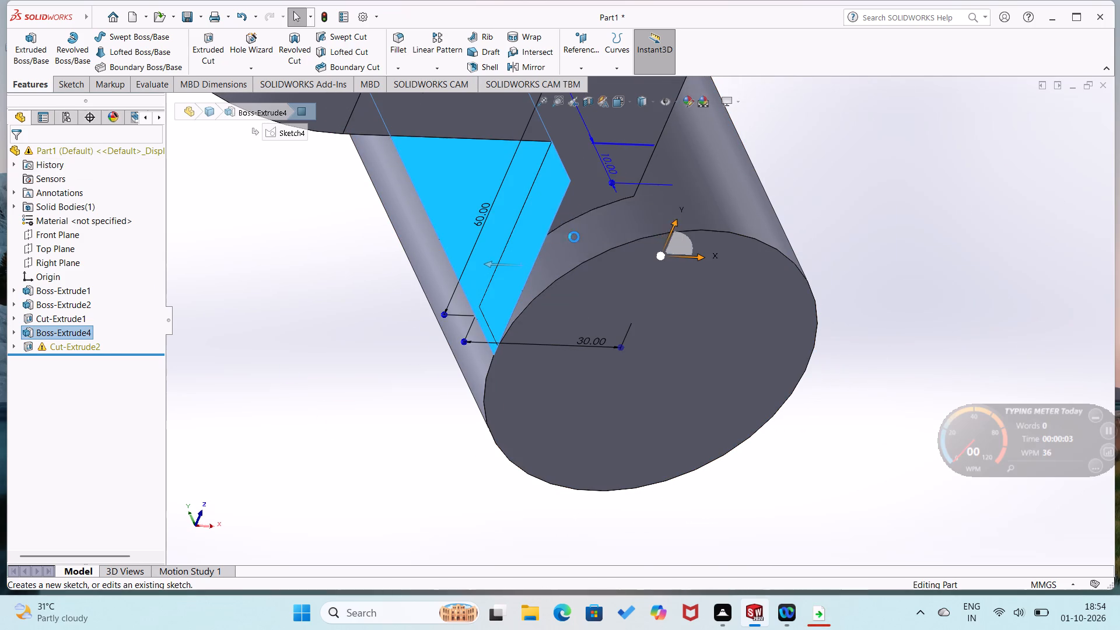
{"action": "left_click", "coordinate": [633, 552]}
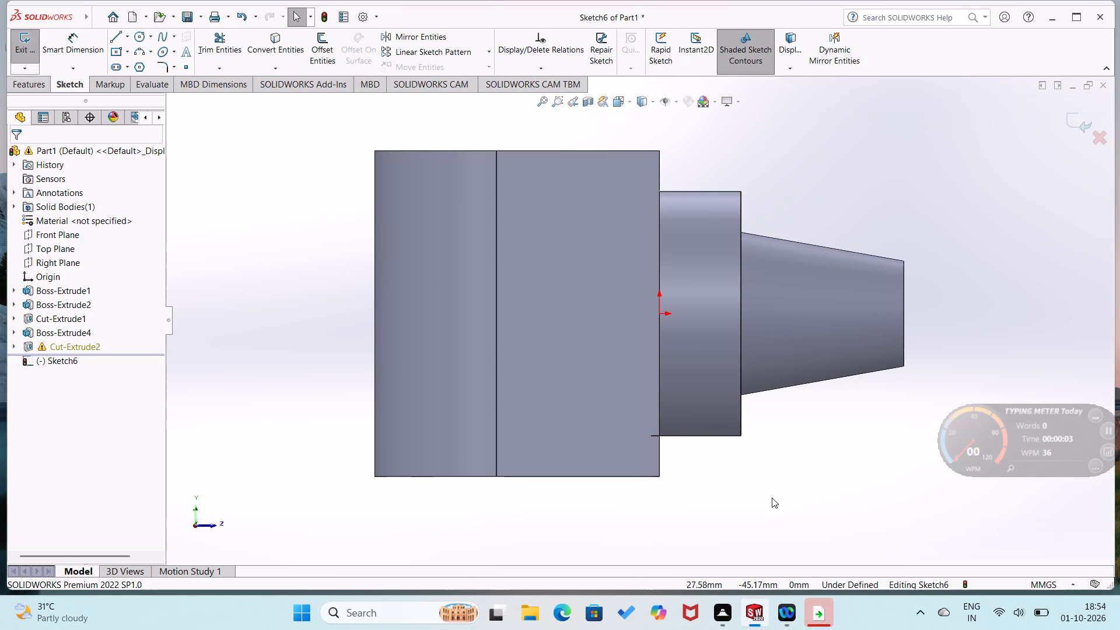
{"action": "right_click_drag", "start_coordinate": [772, 498], "coordinate": [691, 526]}
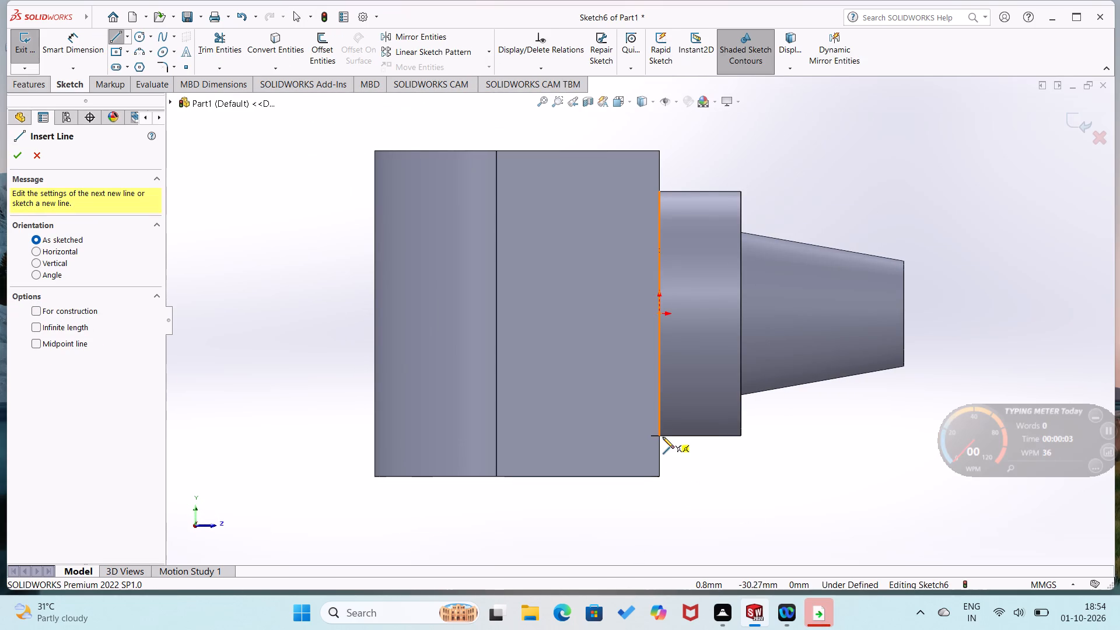
{"action": "left_click", "coordinate": [659, 436]}
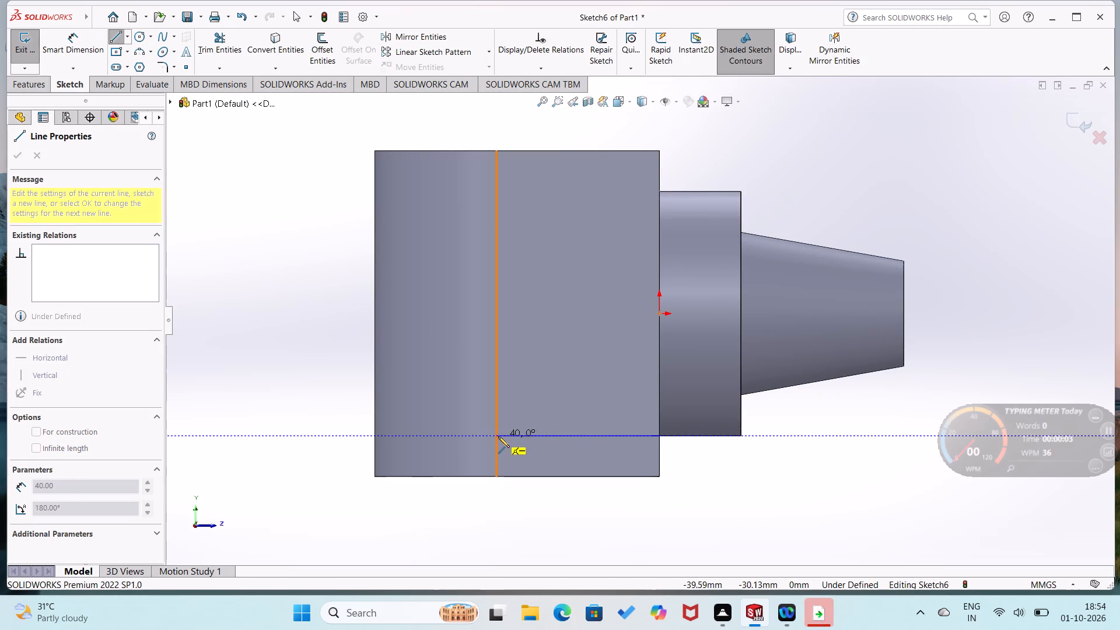
{"action": "left_click", "coordinate": [495, 436]}
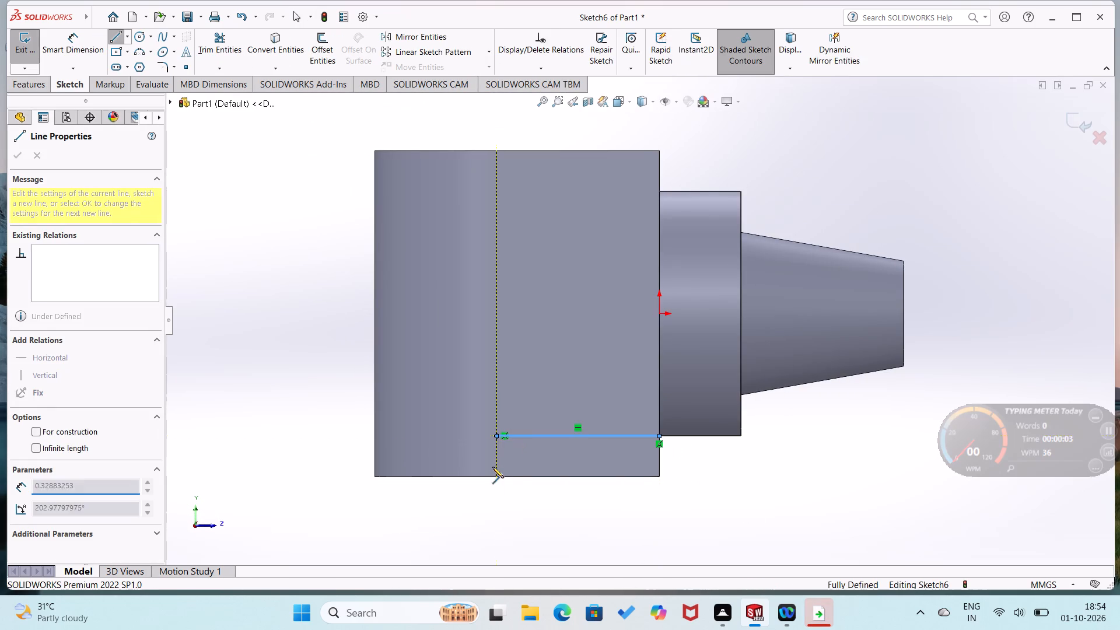
{"action": "left_click", "coordinate": [496, 477]}
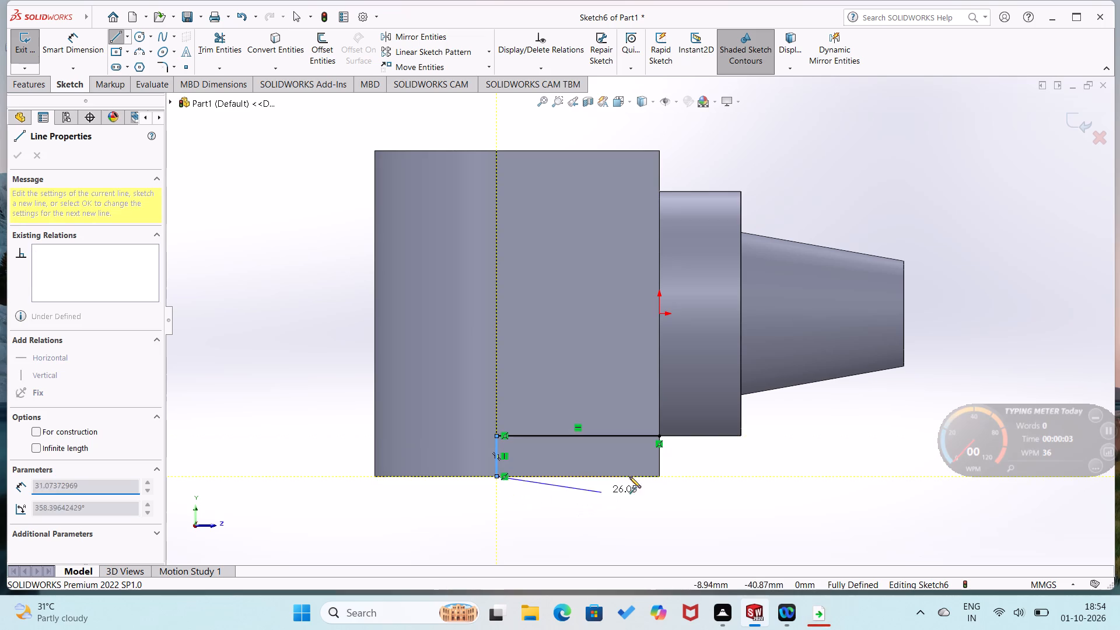
{"action": "left_click", "coordinate": [660, 475]}
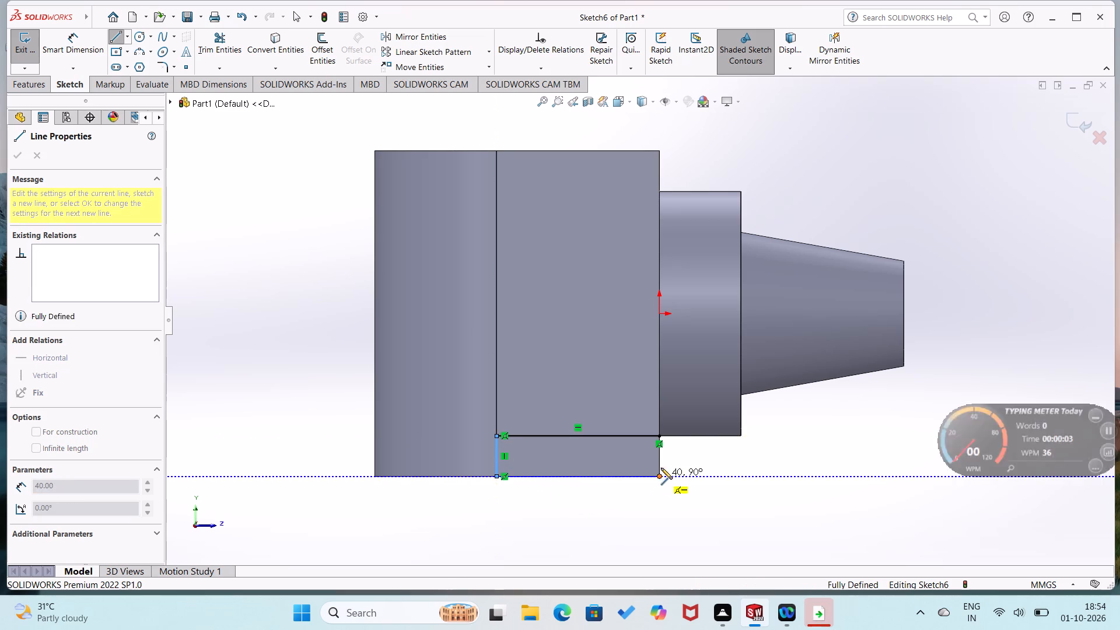
{"action": "left_click", "coordinate": [657, 435]}
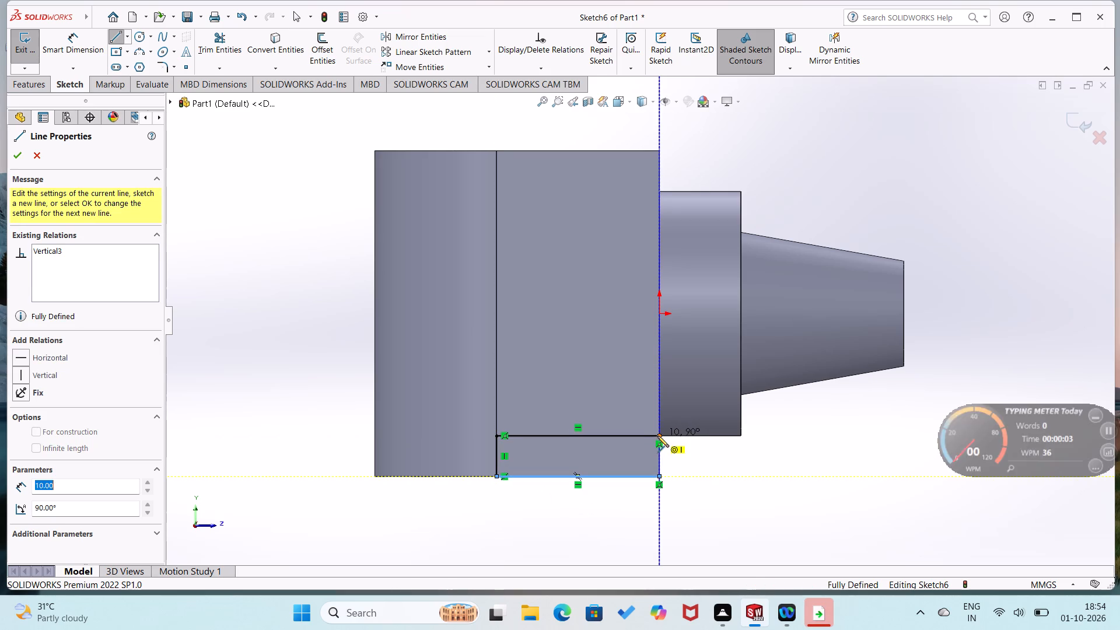
{"action": "right_click_drag", "start_coordinate": [717, 526], "coordinate": [752, 443]}
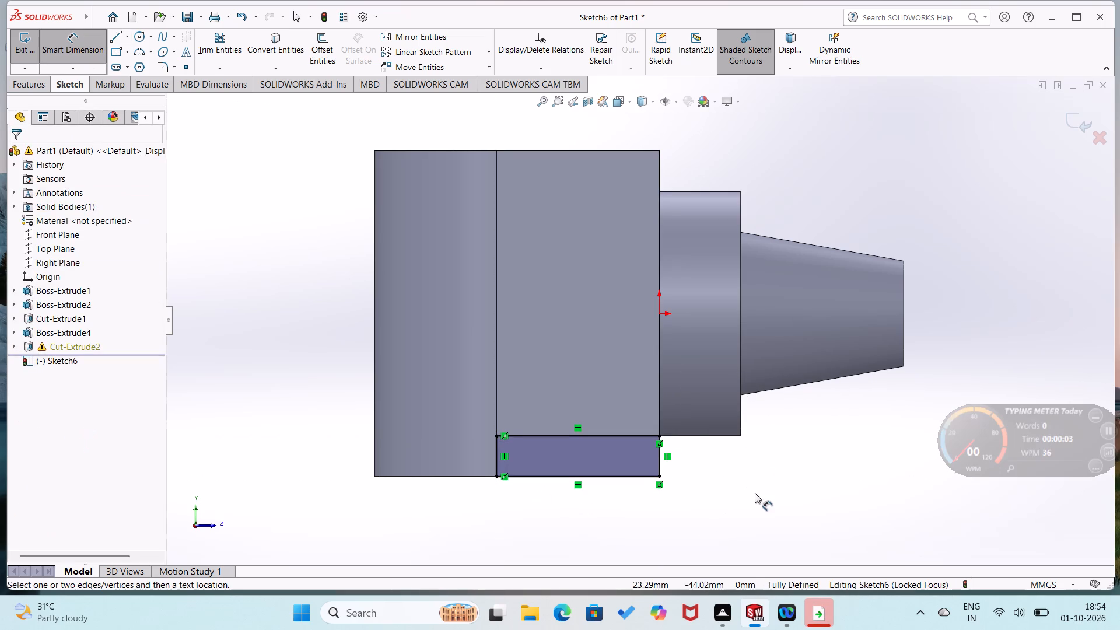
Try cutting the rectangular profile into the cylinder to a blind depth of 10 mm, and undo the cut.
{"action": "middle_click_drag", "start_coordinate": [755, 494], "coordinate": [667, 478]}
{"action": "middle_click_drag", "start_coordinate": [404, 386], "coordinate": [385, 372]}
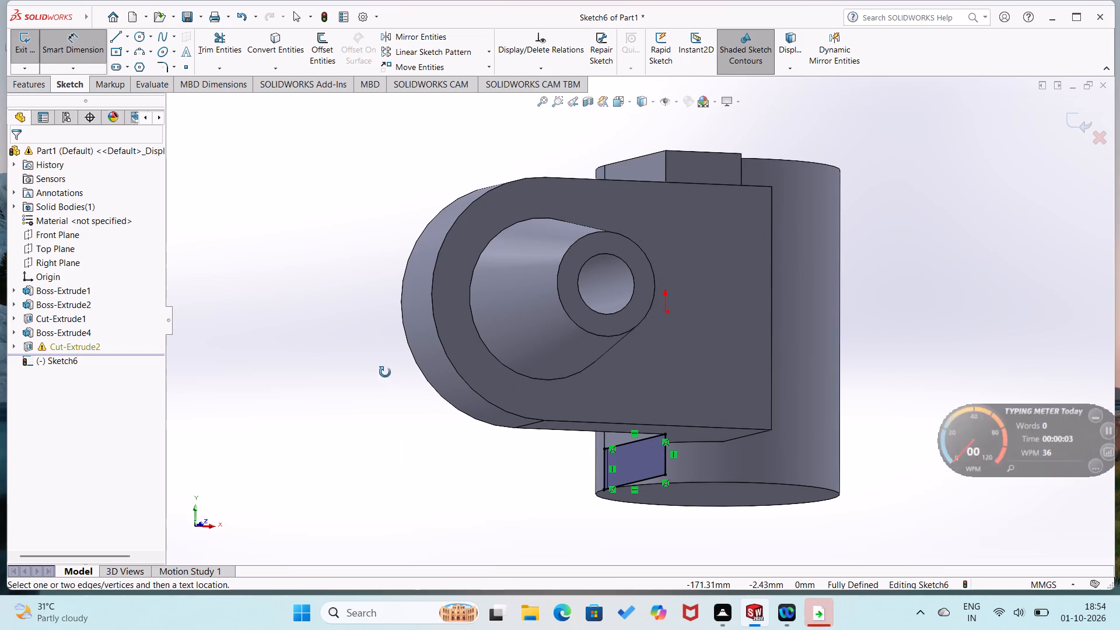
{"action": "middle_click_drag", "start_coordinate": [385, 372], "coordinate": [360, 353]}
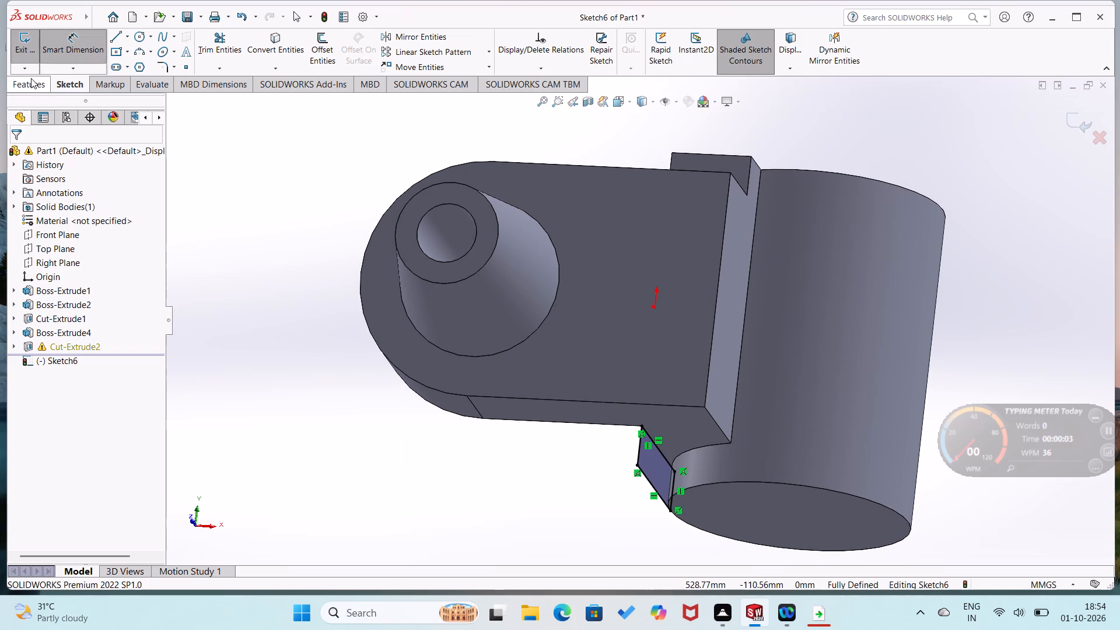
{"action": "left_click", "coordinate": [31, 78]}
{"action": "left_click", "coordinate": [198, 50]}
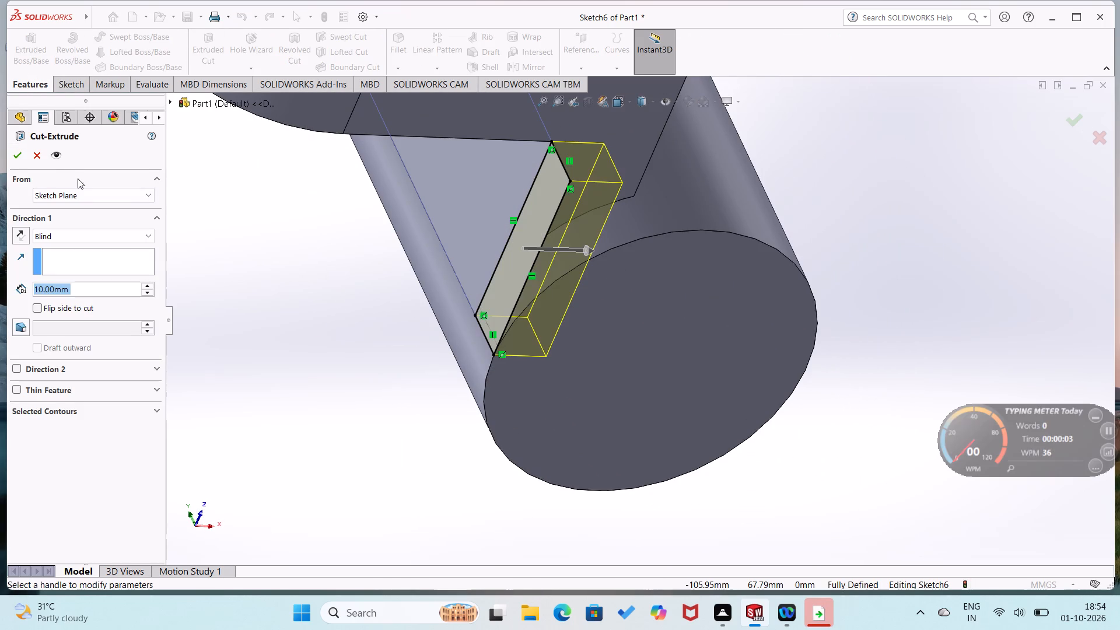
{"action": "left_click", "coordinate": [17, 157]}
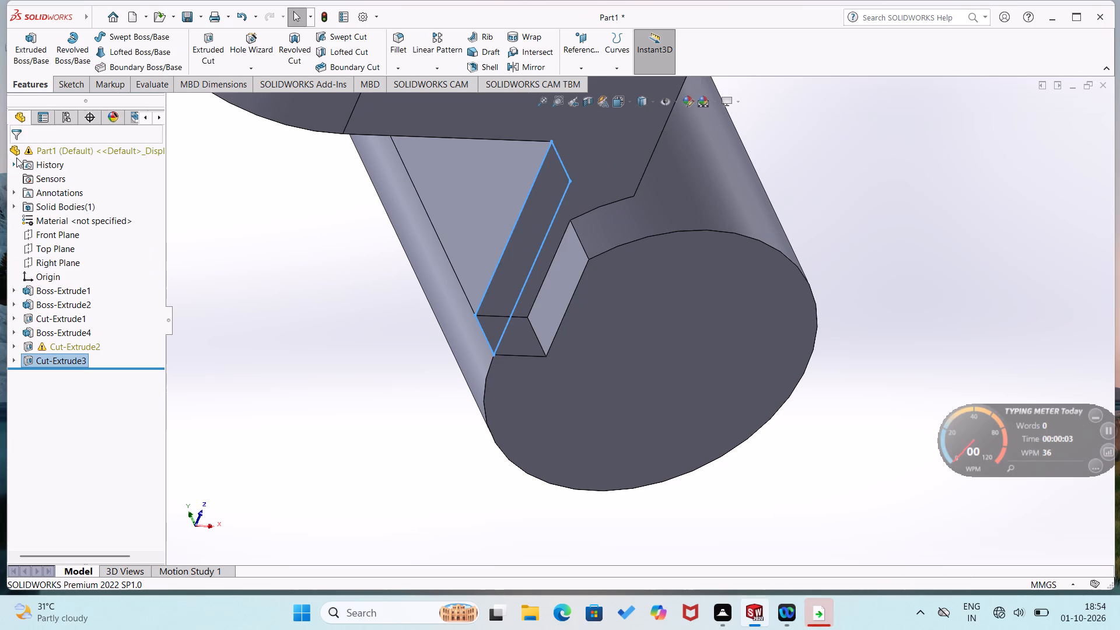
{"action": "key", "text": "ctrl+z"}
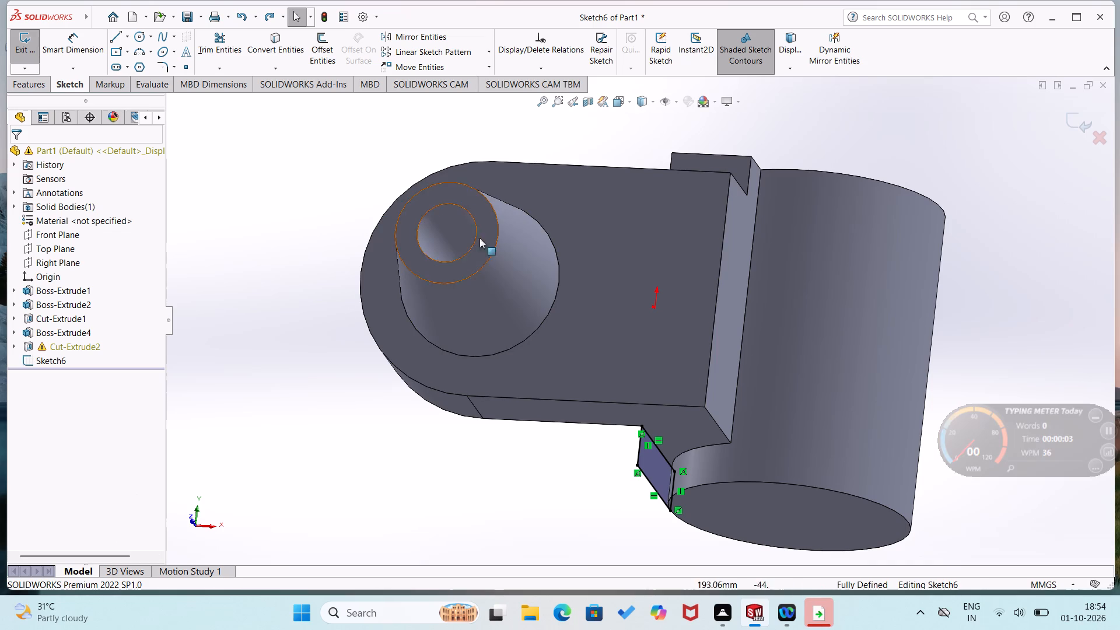
Cut-extrude the rectangular profile on the neck's side face to a blind depth of 1 mm.
{"action": "left_click", "coordinate": [17, 84]}
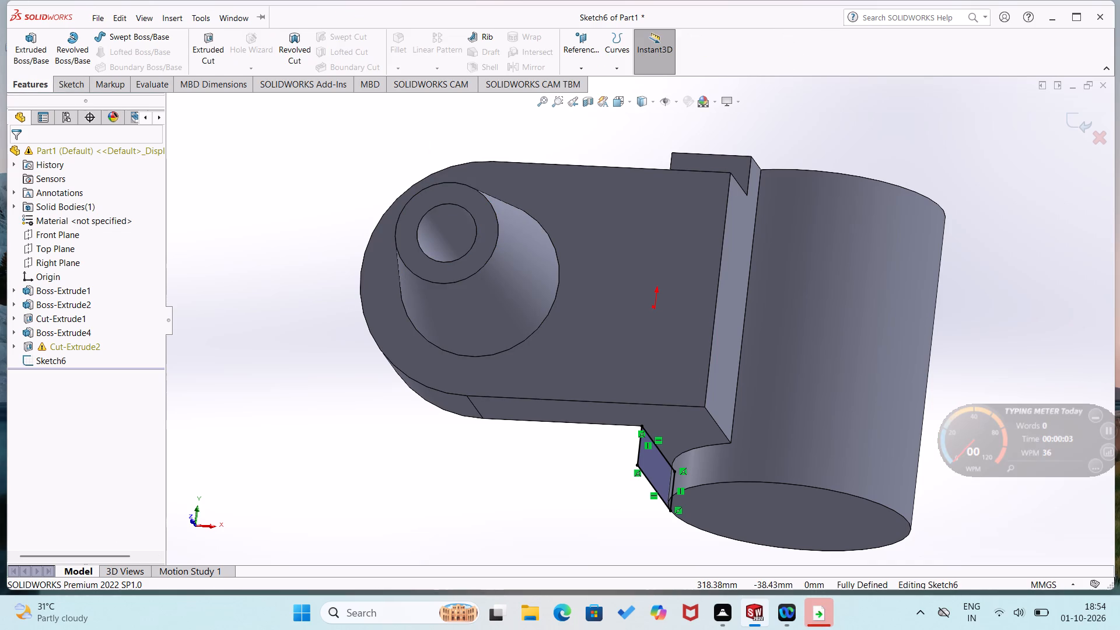
{"action": "left_click", "coordinate": [199, 63]}
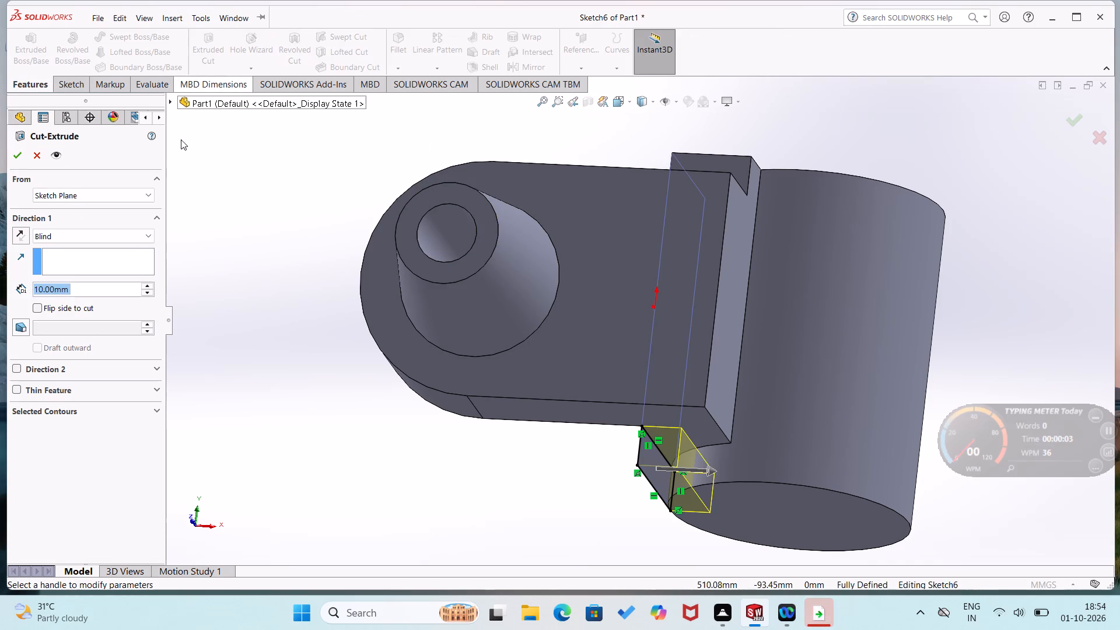
{"action": "triple_click", "coordinate": [153, 290]}
{"action": "double_click", "coordinate": [153, 290]}
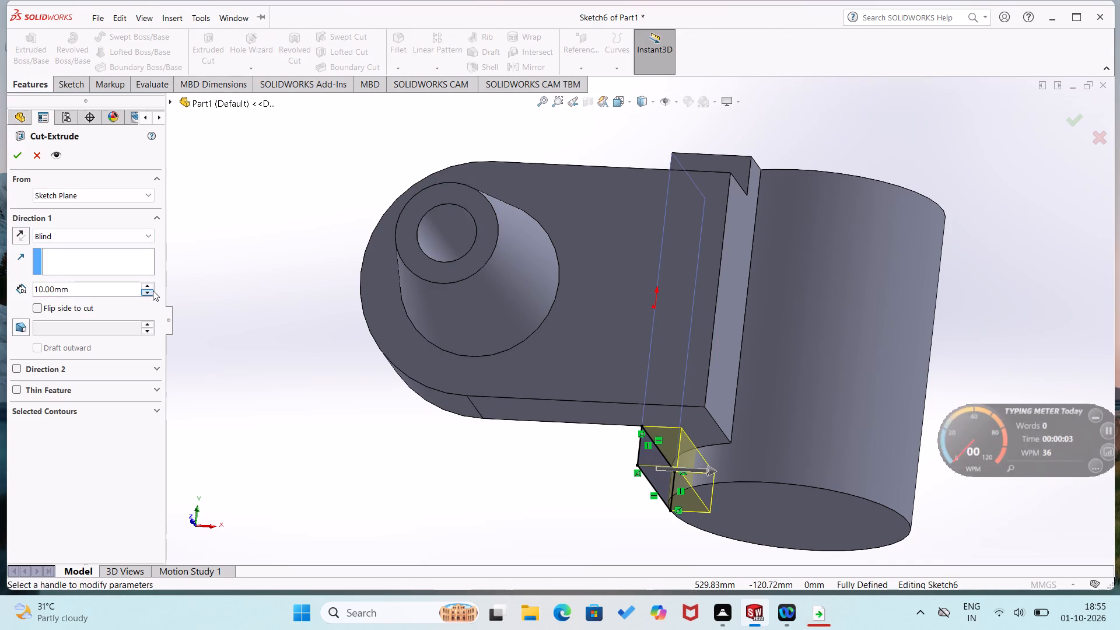
{"action": "key", "text": "2"}
{"action": "key", "text": "Return"}
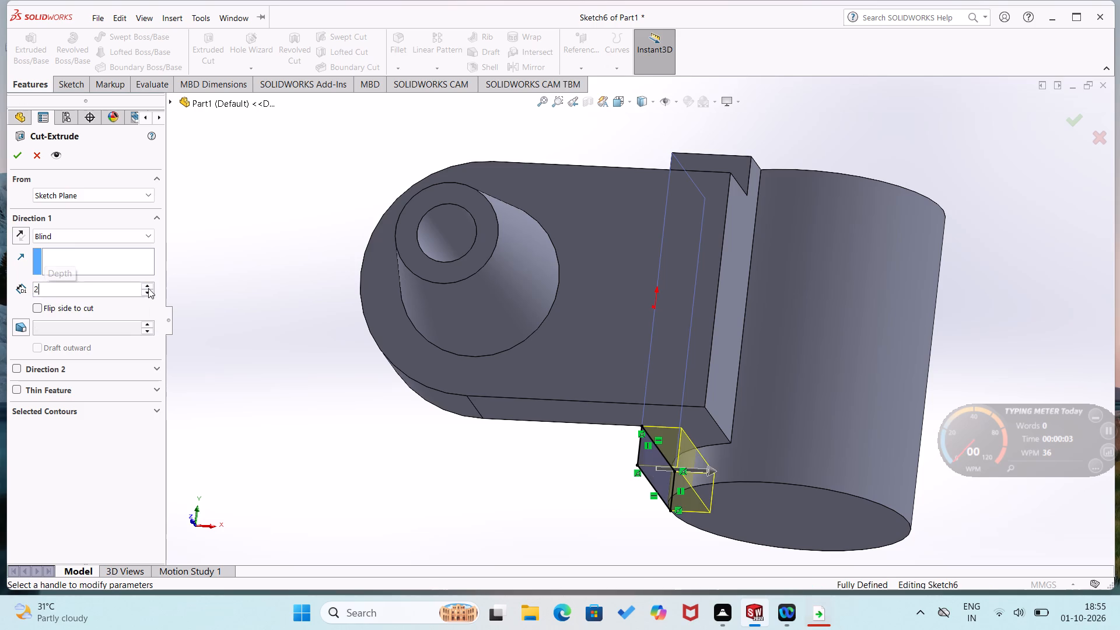
{"action": "key", "text": "1"}
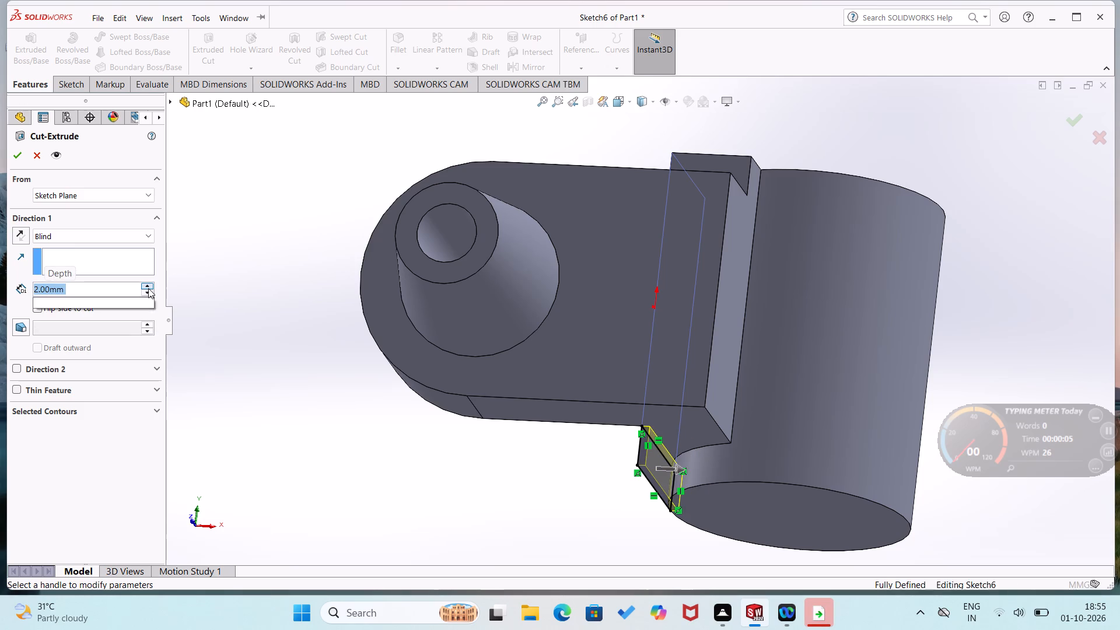
{"action": "key", "text": "Return"}
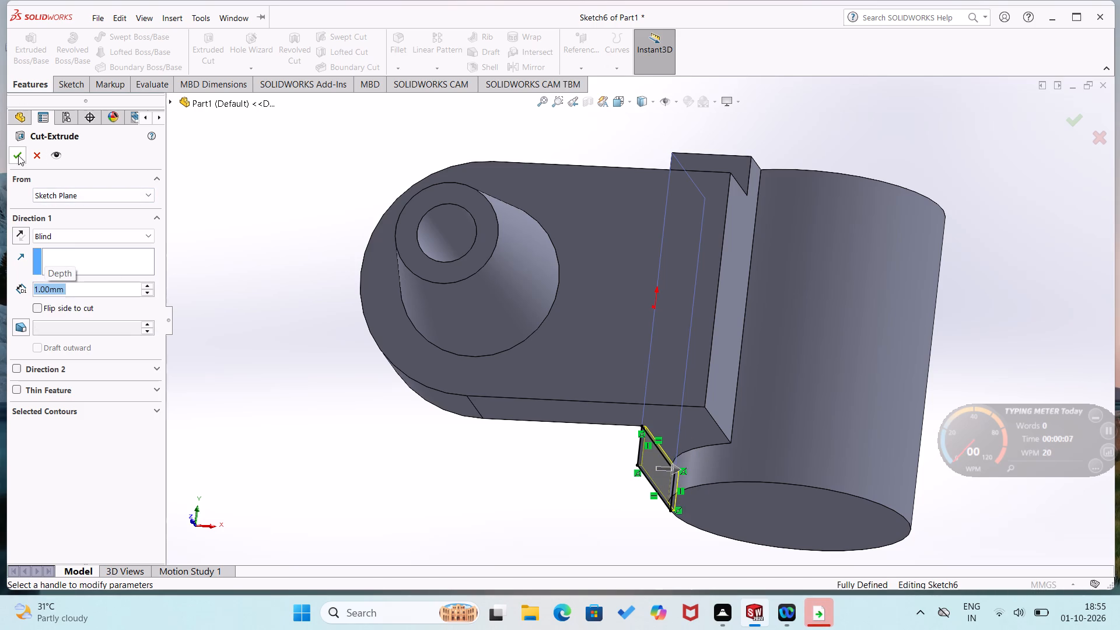
{"action": "left_click", "coordinate": [18, 155]}
{"action": "left_click", "coordinate": [237, 373]}
On the opposite flat end face of the cylinder and neck, sketch a circle of 30 mm radius centred on the cylinder's axis.
{"action": "middle_click_drag", "start_coordinate": [305, 429], "coordinate": [337, 452]}
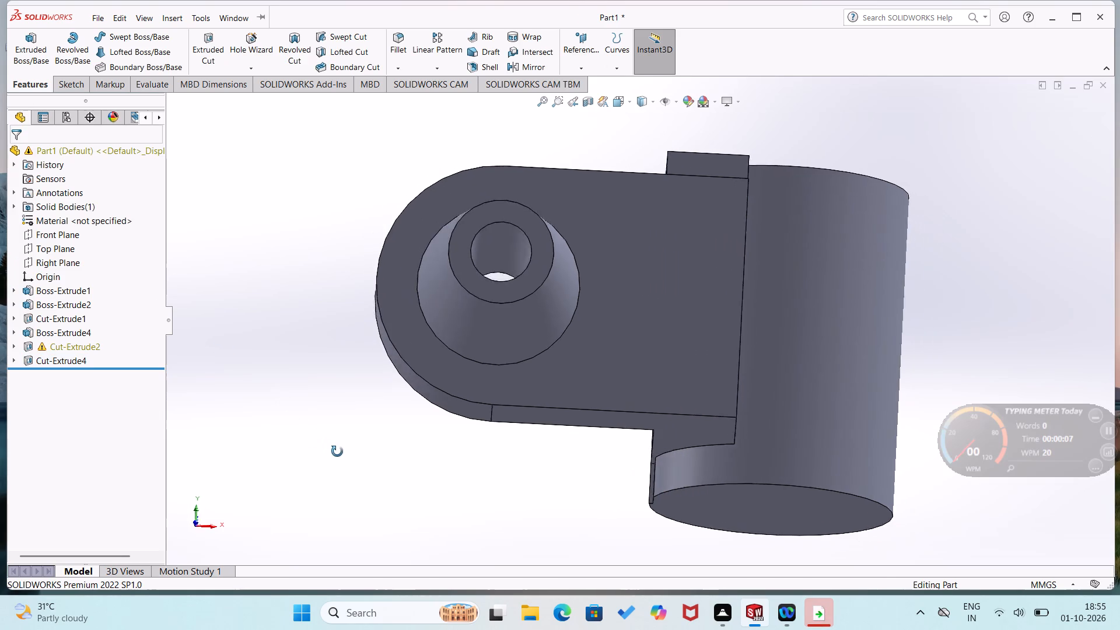
{"action": "middle_click_drag", "start_coordinate": [337, 452], "coordinate": [349, 317]}
{"action": "scroll", "coordinate": [434, 454], "scroll_direction": "up", "scroll_amount": 2}
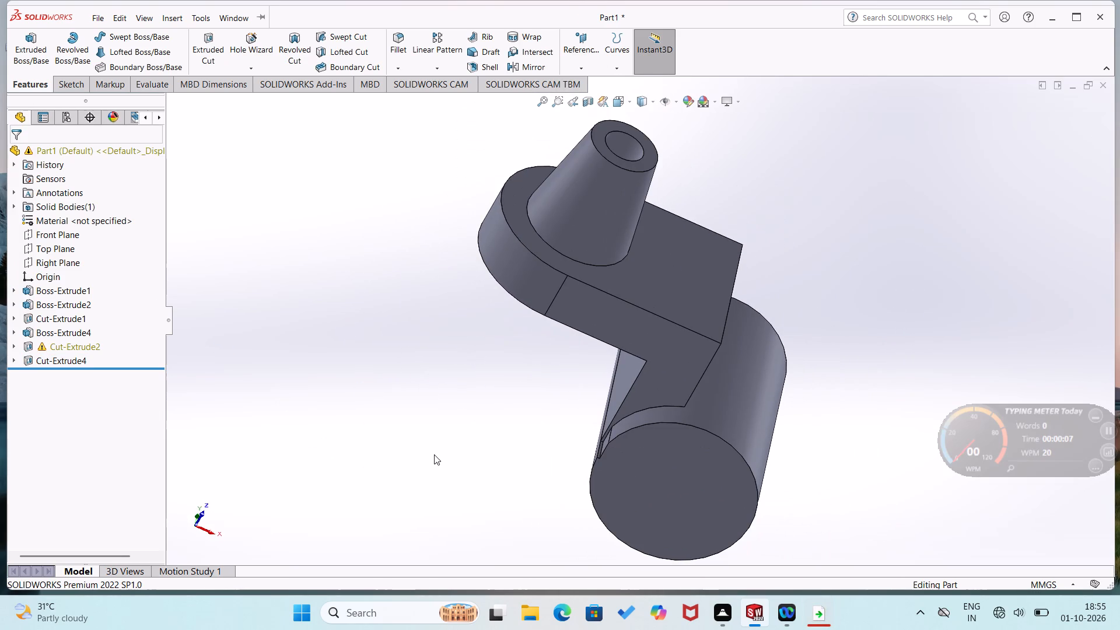
{"action": "middle_click_drag", "start_coordinate": [541, 509], "coordinate": [542, 511]}
{"action": "middle_click_drag", "start_coordinate": [542, 511], "coordinate": [659, 607]}
{"action": "middle_click_drag", "start_coordinate": [473, 349], "coordinate": [525, 527]}
{"action": "right_click", "coordinate": [517, 297]}
{"action": "left_click", "coordinate": [545, 282]}
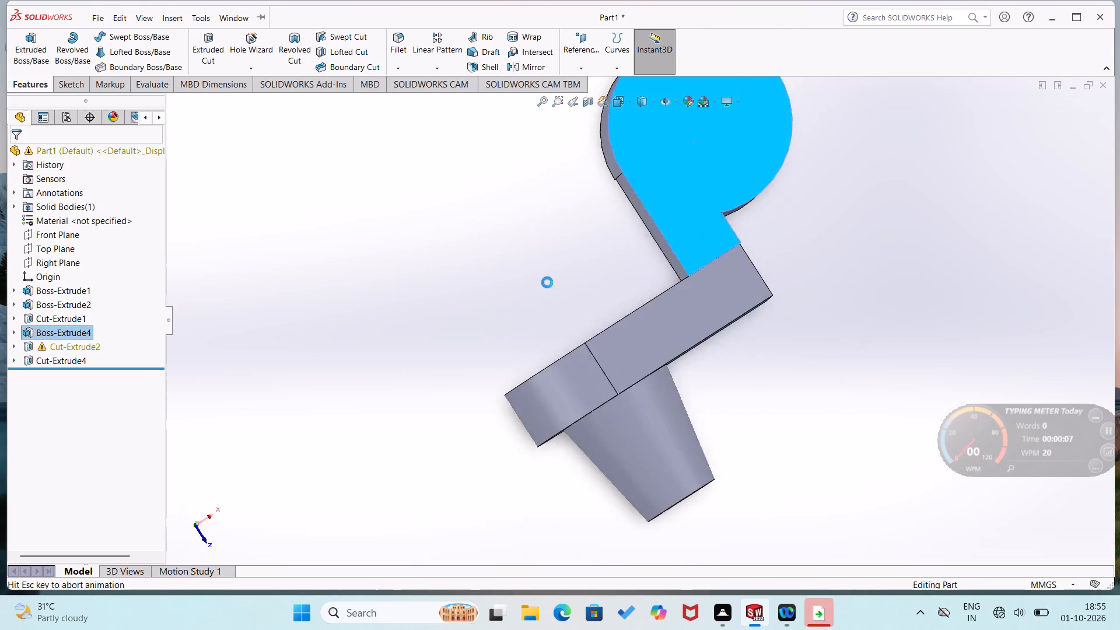
{"action": "left_click", "coordinate": [520, 244]}
{"action": "right_click_drag", "start_coordinate": [521, 247], "coordinate": [594, 248]}
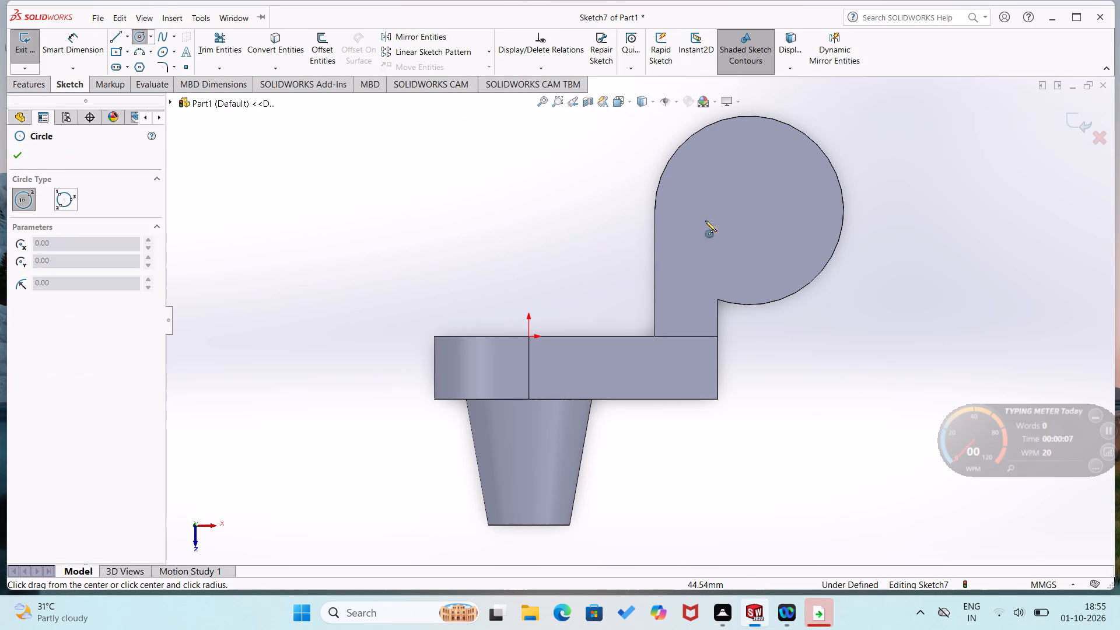
{"action": "left_click", "coordinate": [749, 210]}
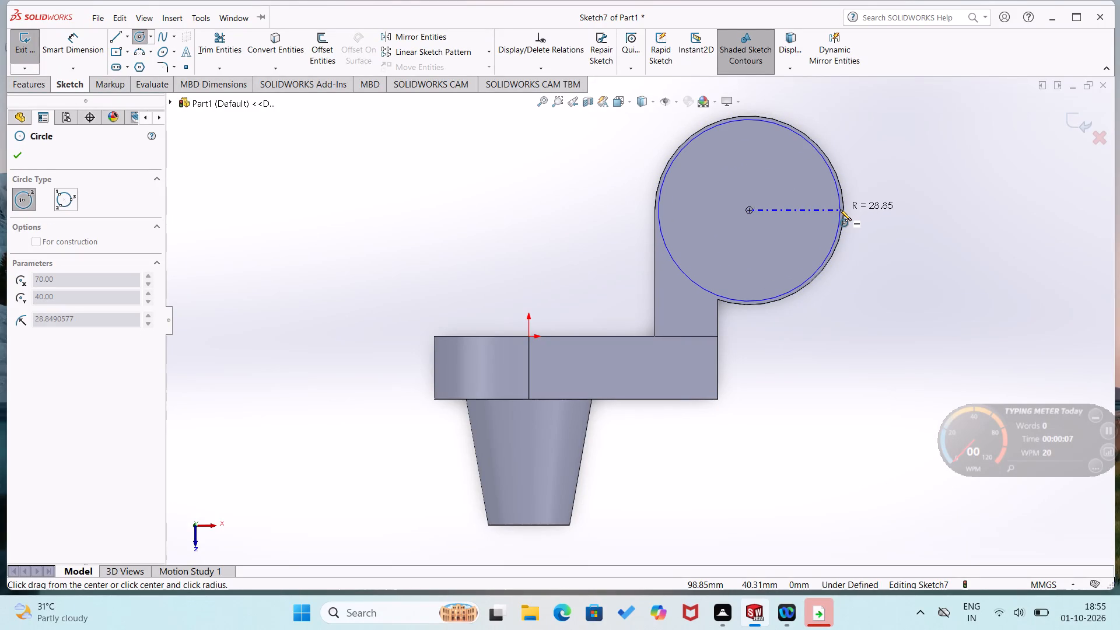
{"action": "left_click", "coordinate": [843, 216]}
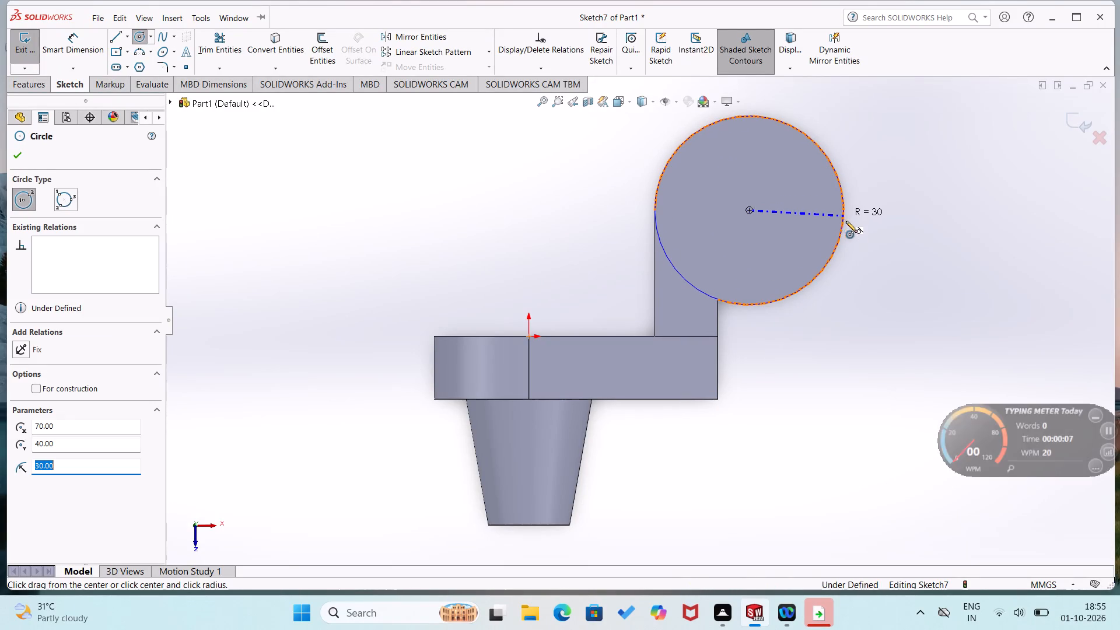
Dimension the circle's diameter as 60 mm.
{"action": "right_click_drag", "start_coordinate": [864, 319], "coordinate": [865, 229]}
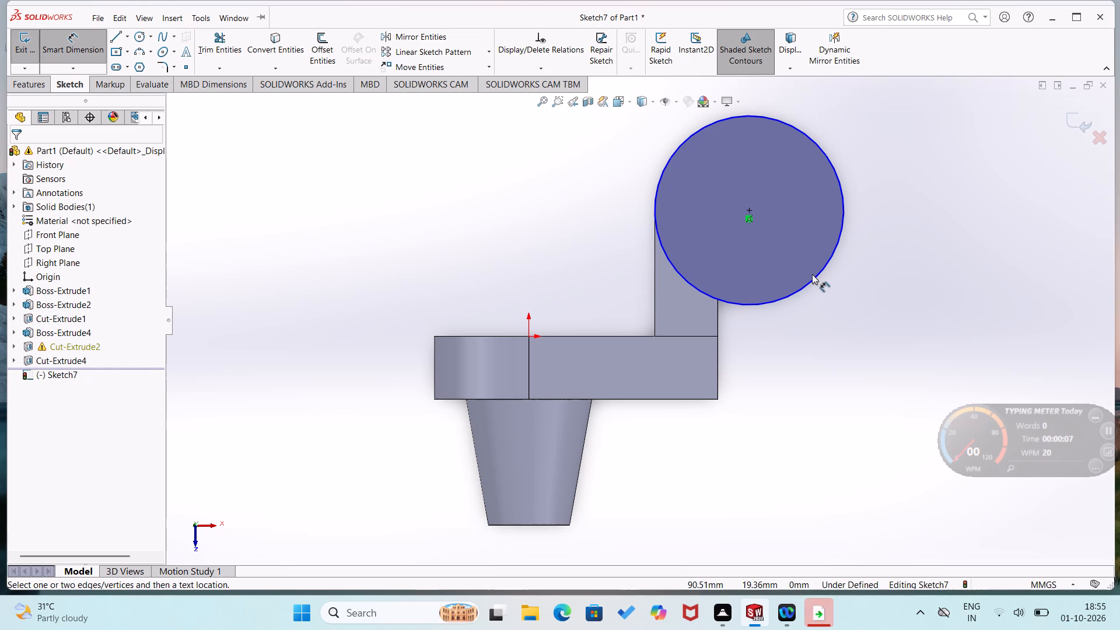
{"action": "left_click", "coordinate": [812, 274]}
{"action": "left_click", "coordinate": [813, 276]}
{"action": "left_click", "coordinate": [840, 302]}
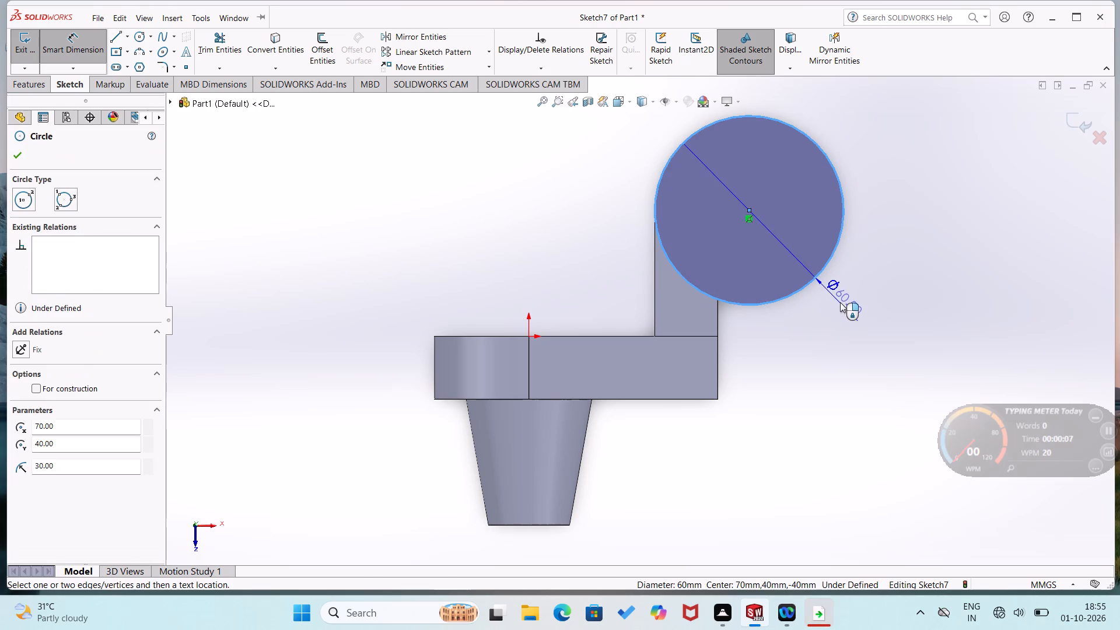
{"action": "left_click", "coordinate": [790, 288]}
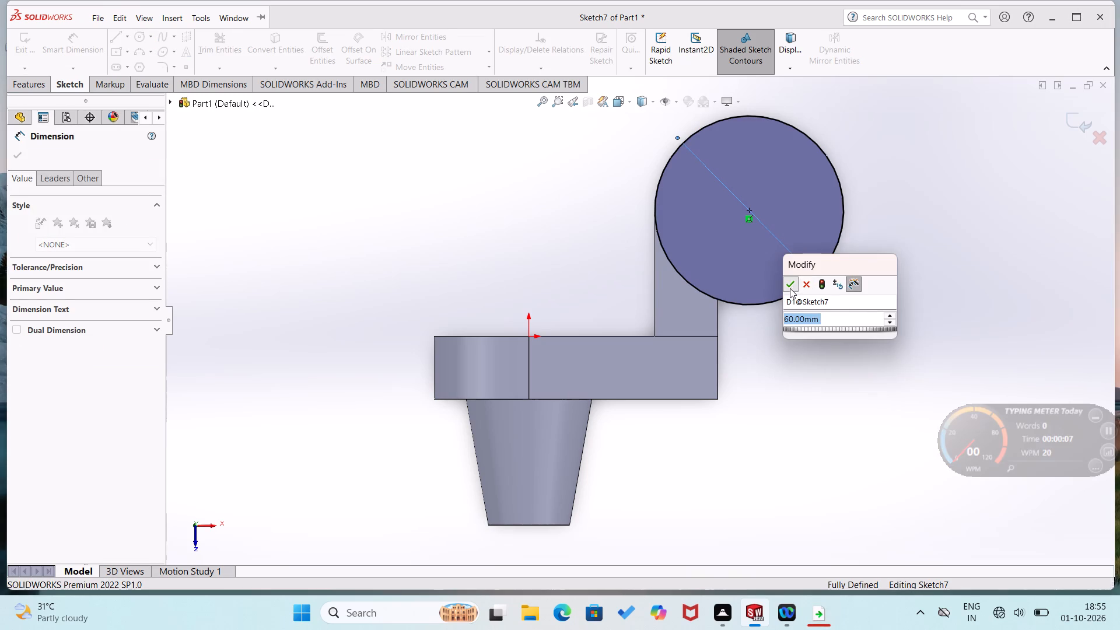
Sketch the neck outline with a short inner side line up to the circle, a 20 mm base line and an outer side line about 38 mm long.
{"action": "right_click_drag", "start_coordinate": [619, 264], "coordinate": [473, 299]}
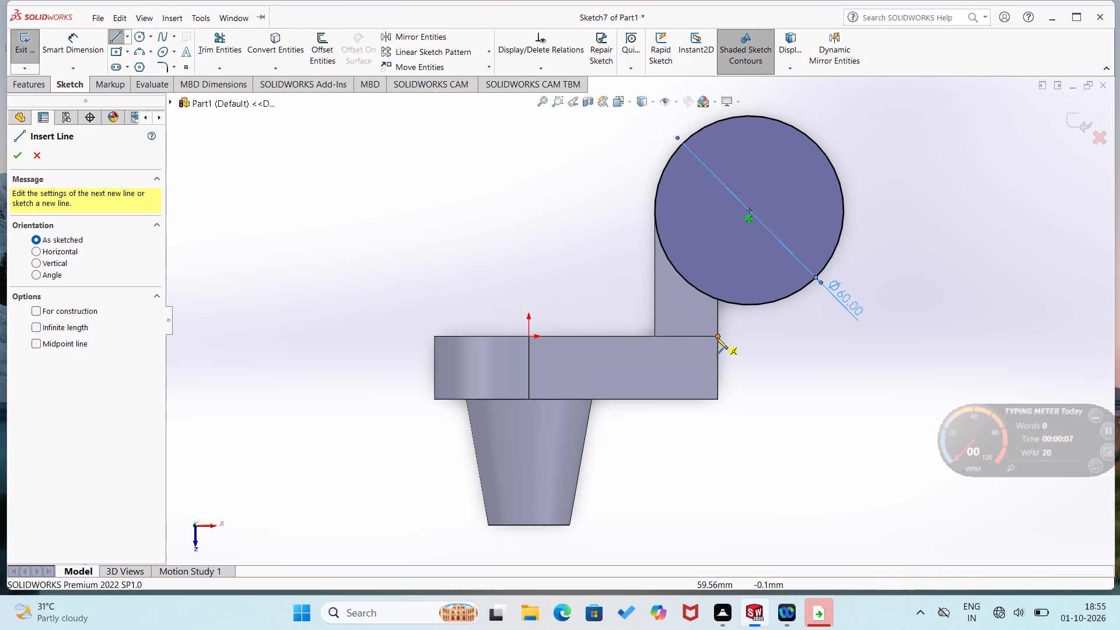
{"action": "left_click", "coordinate": [716, 338]}
{"action": "left_click", "coordinate": [718, 297]}
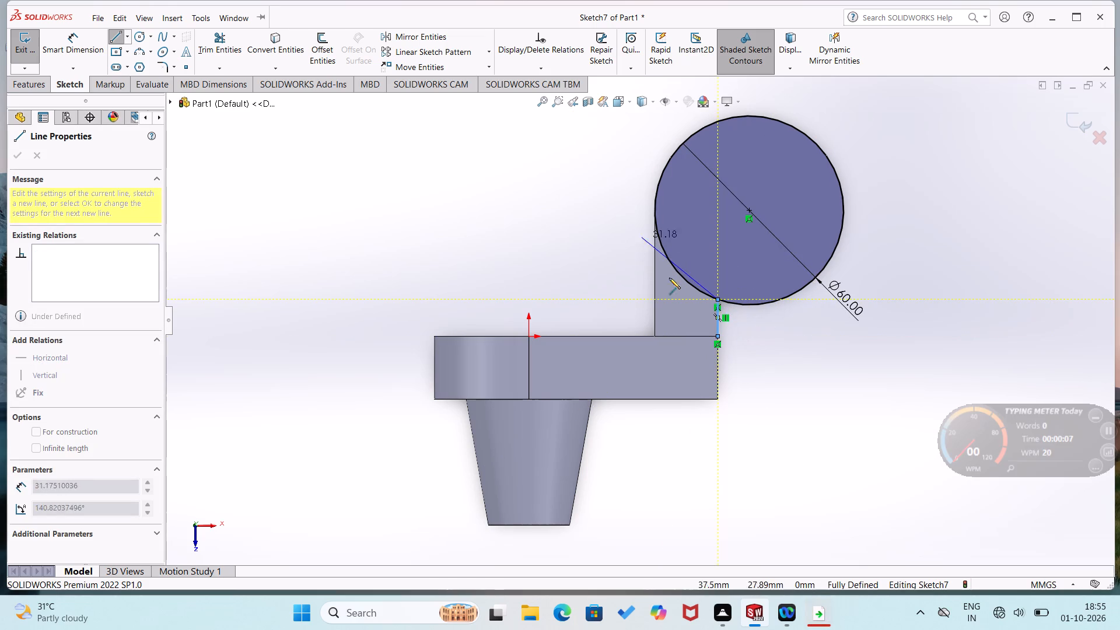
{"action": "right_click_drag", "start_coordinate": [748, 384], "coordinate": [748, 277]}
{"action": "right_click_drag", "start_coordinate": [754, 365], "coordinate": [664, 393]}
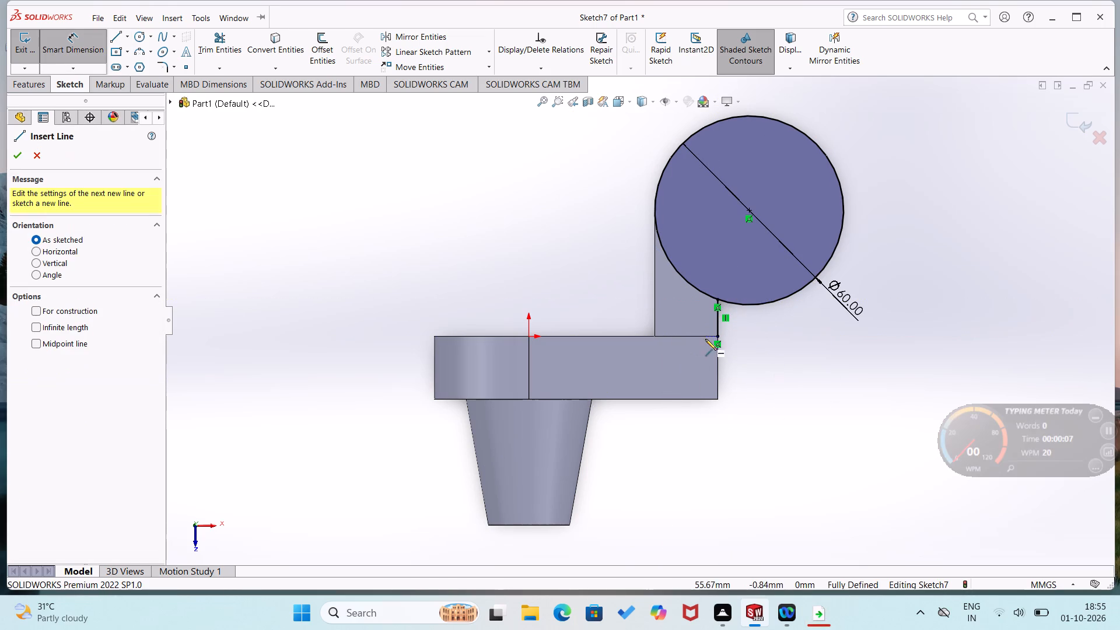
{"action": "left_click", "coordinate": [719, 336]}
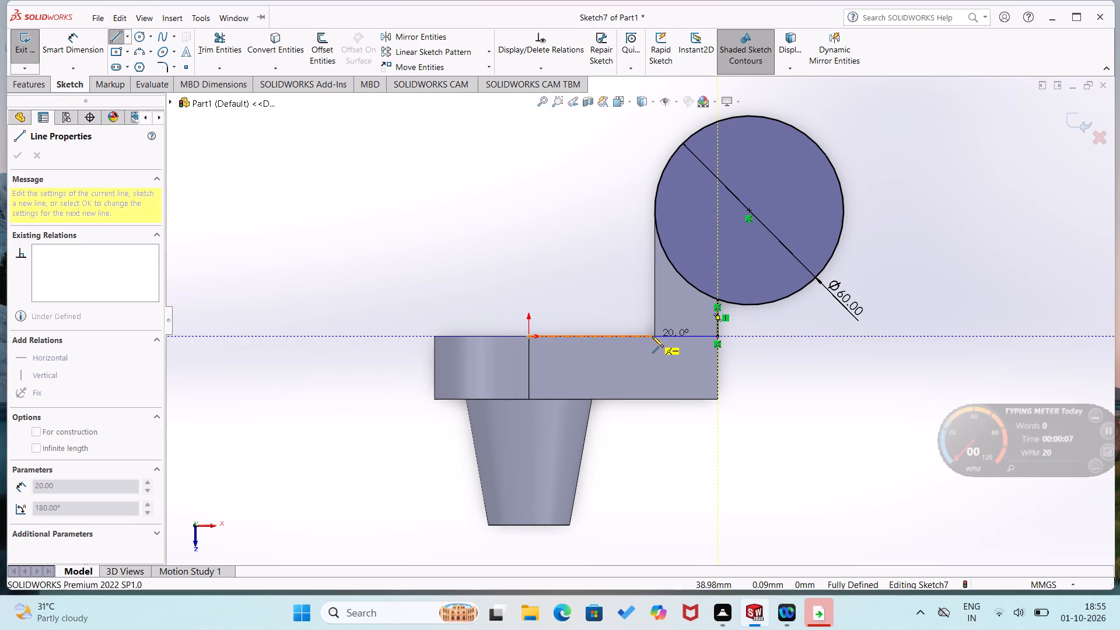
{"action": "left_click", "coordinate": [655, 335]}
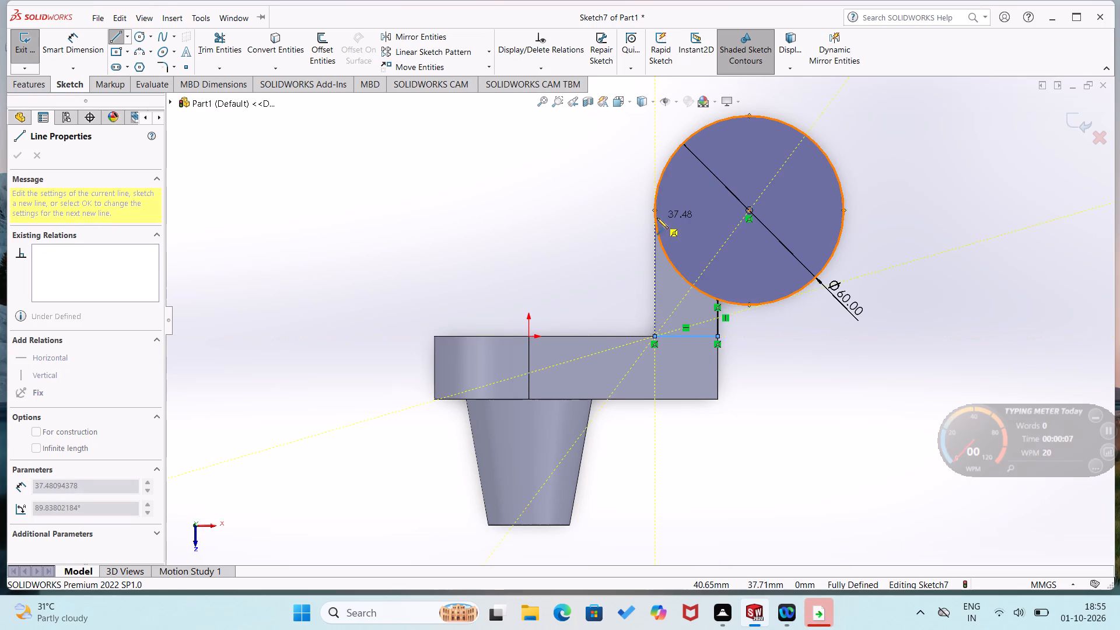
{"action": "scroll", "coordinate": [656, 218], "scroll_direction": "down", "scroll_amount": 4}
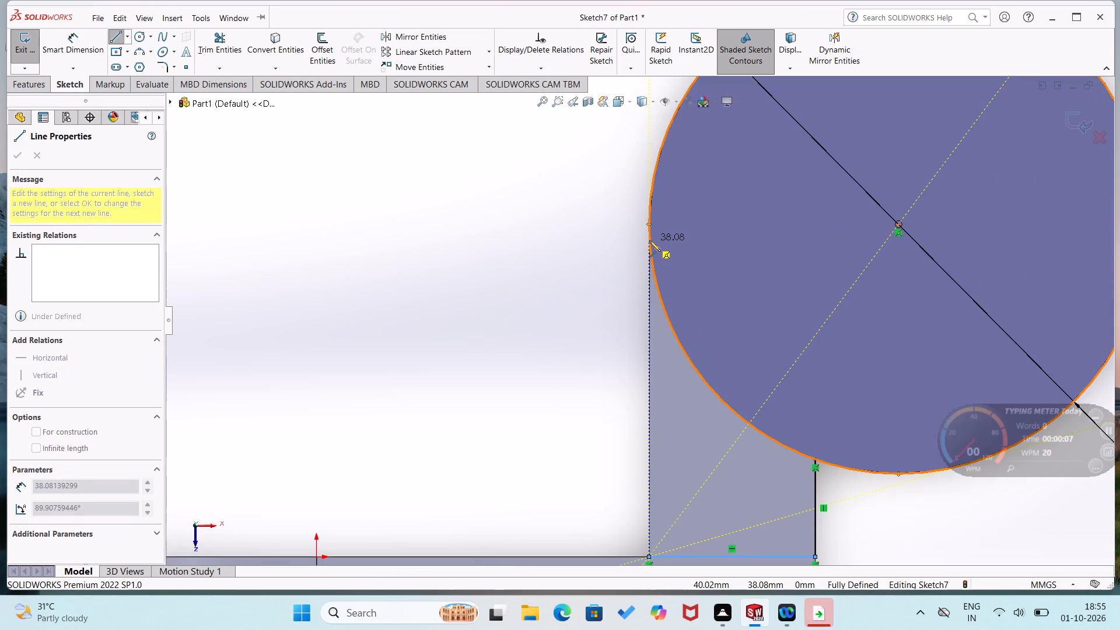
{"action": "left_click", "coordinate": [649, 240]}
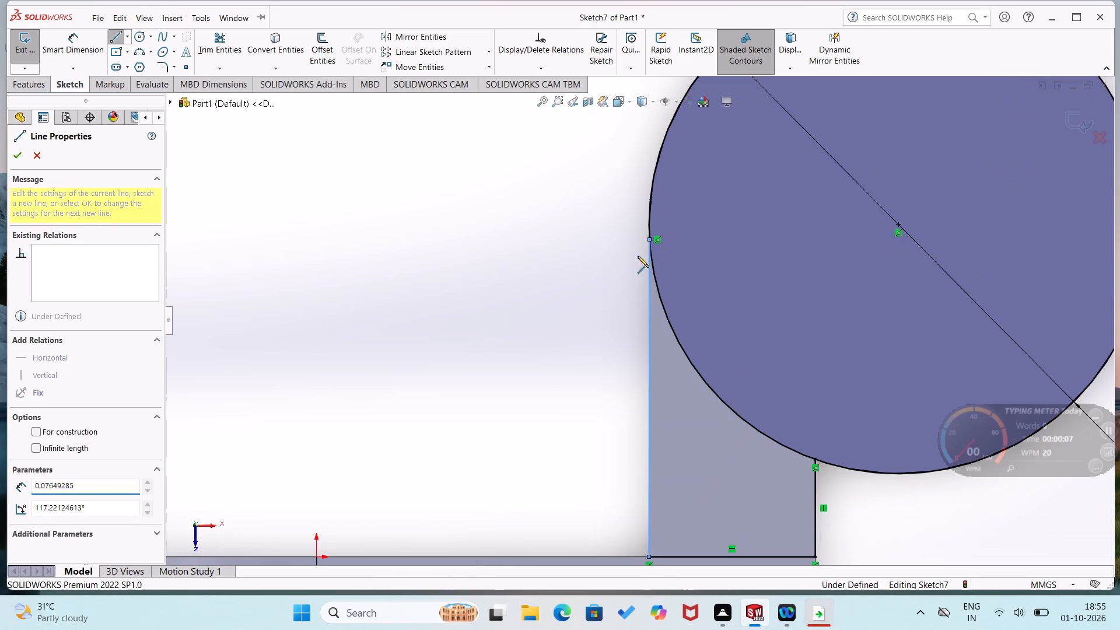
{"action": "right_click_drag", "start_coordinate": [611, 279], "coordinate": [604, 148]}
{"action": "right_click_drag", "start_coordinate": [562, 271], "coordinate": [565, 167]}
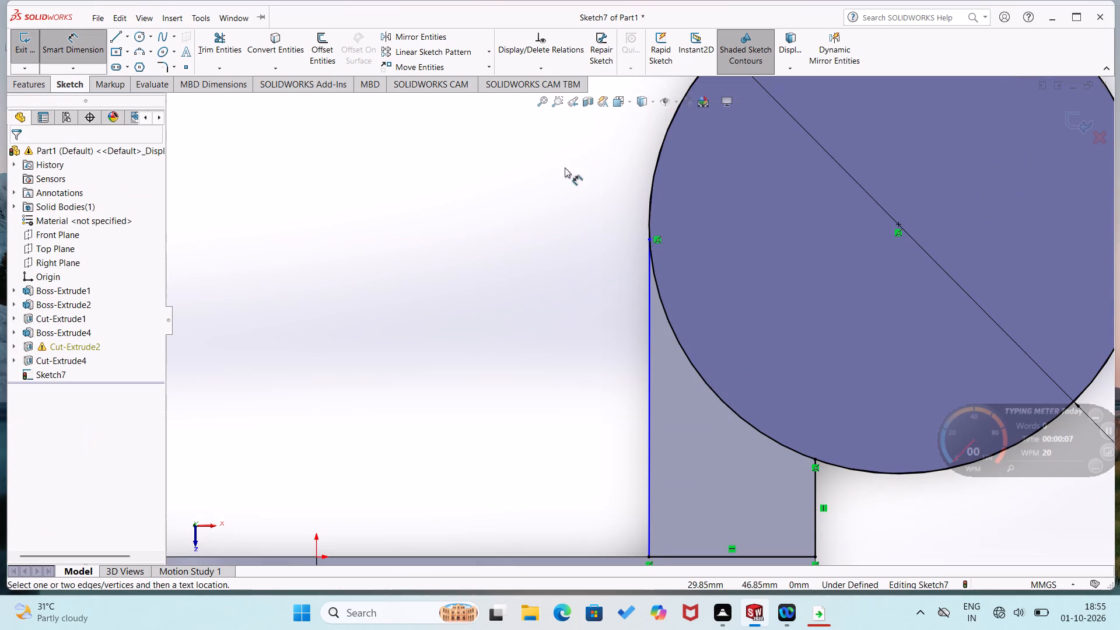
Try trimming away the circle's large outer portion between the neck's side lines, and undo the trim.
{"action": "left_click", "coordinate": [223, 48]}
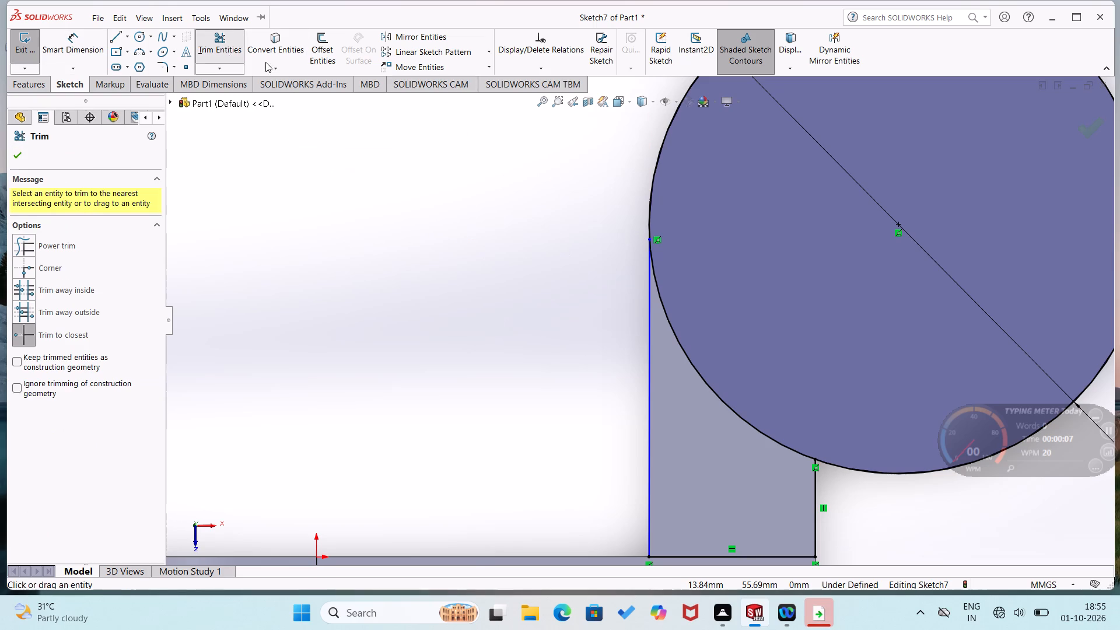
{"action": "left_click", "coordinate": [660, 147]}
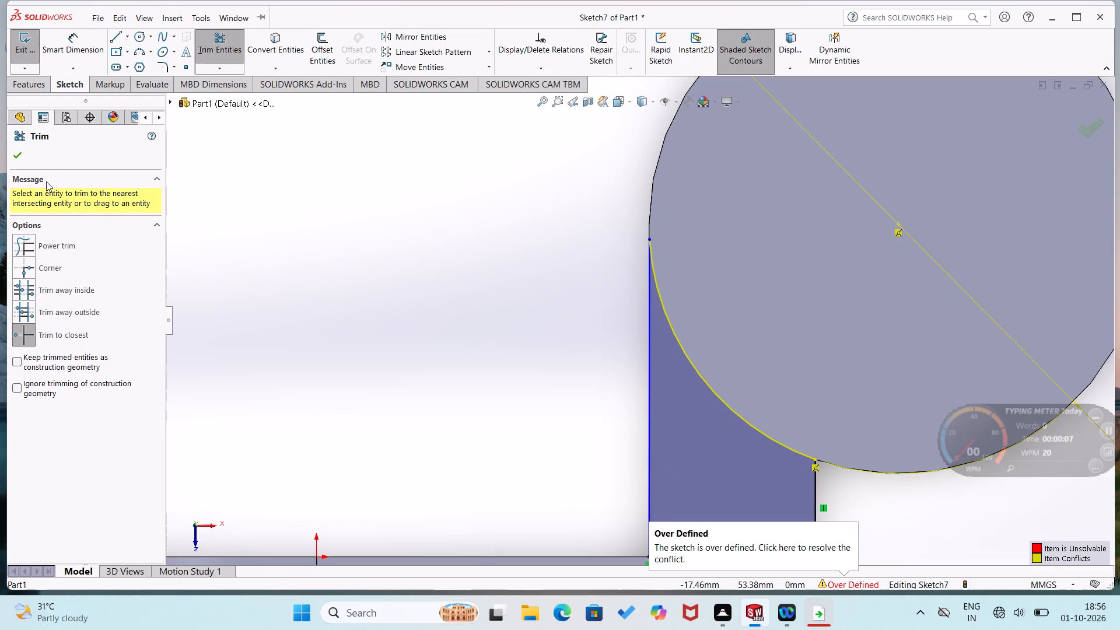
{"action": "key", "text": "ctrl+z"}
Dimension the neck's outer side line as 38 mm.
{"action": "right_click_drag", "start_coordinate": [331, 405], "coordinate": [306, 244]}
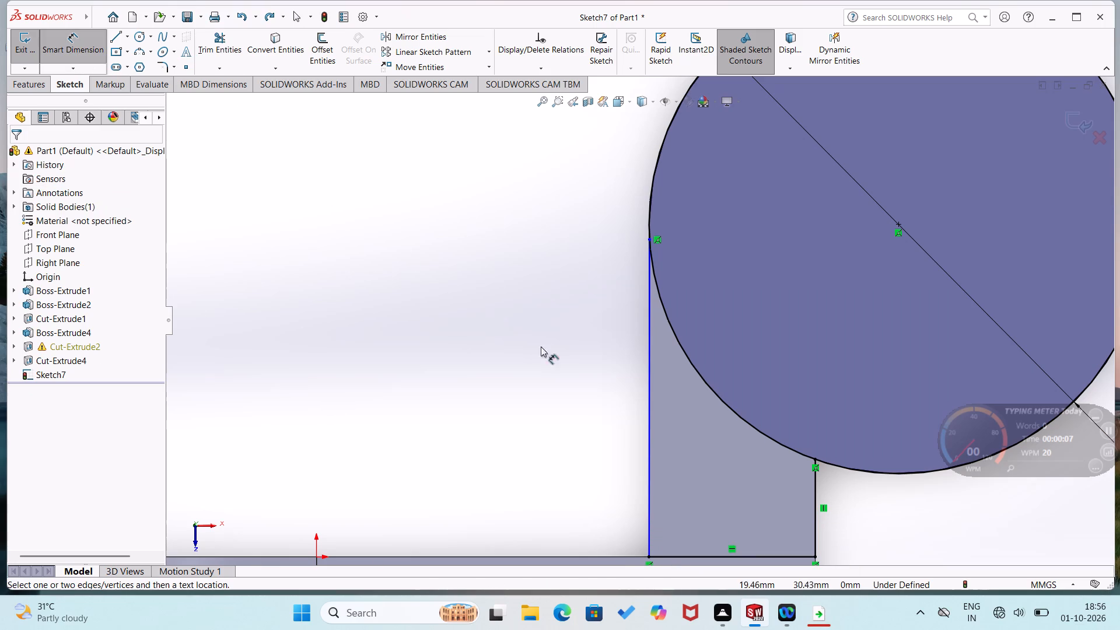
{"action": "left_click", "coordinate": [647, 437]}
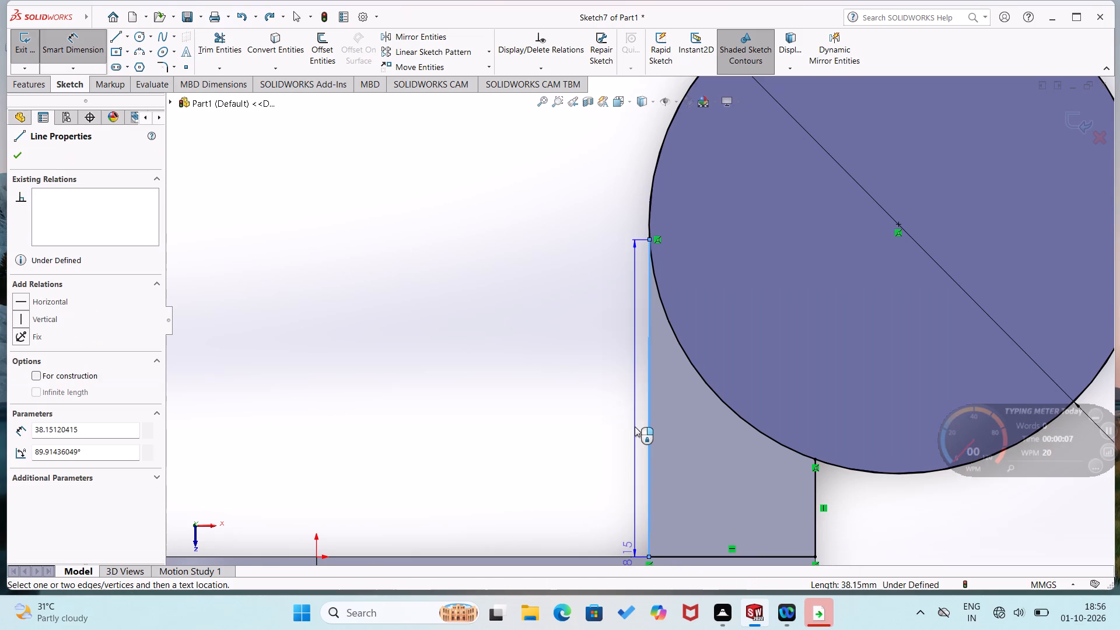
{"action": "left_click", "coordinate": [600, 435]}
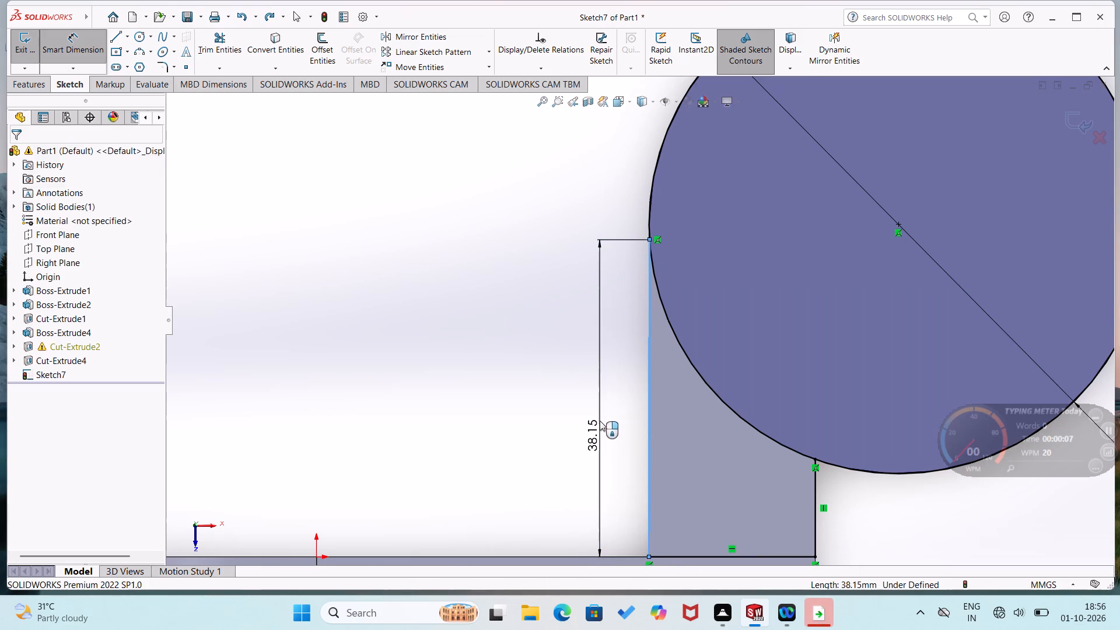
{"action": "type", "text": "38+"}
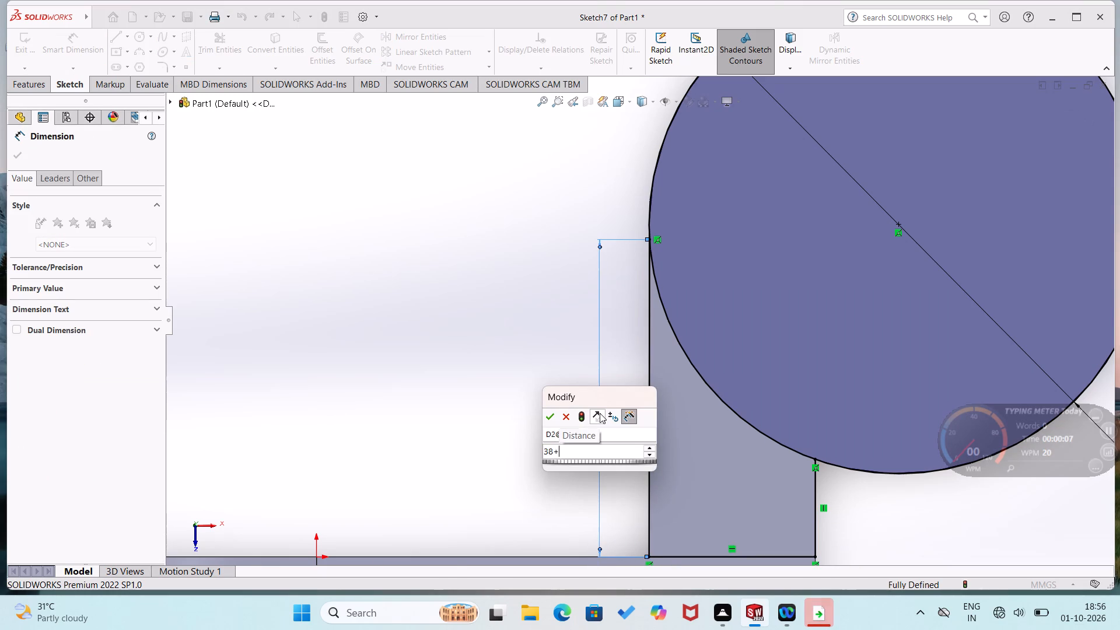
{"action": "key", "text": "BackSpace"}
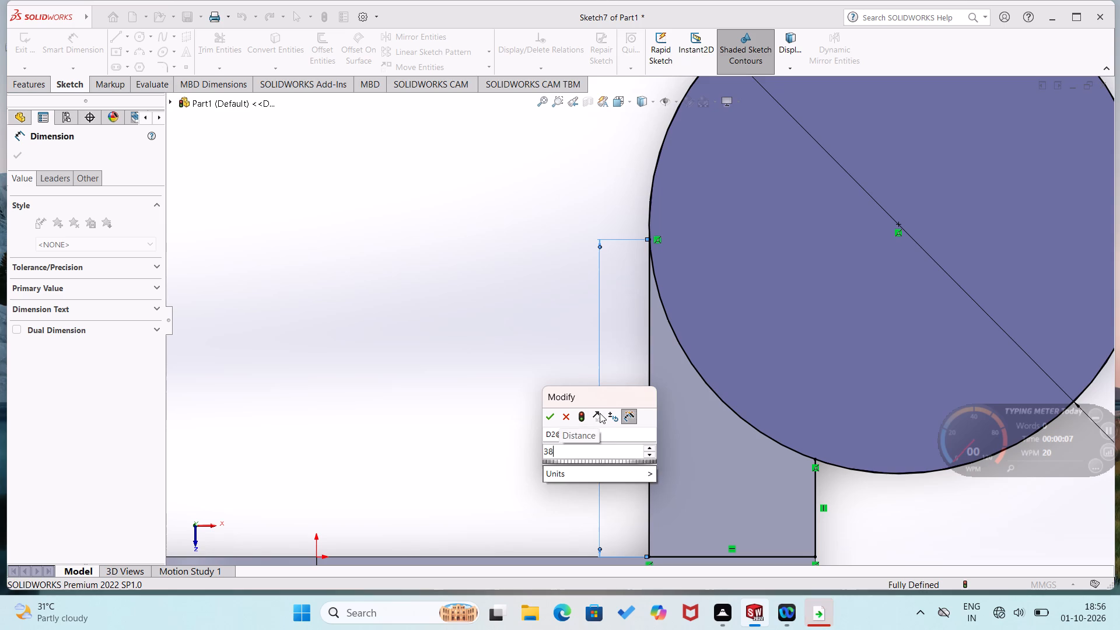
{"action": "key", "text": "Return"}
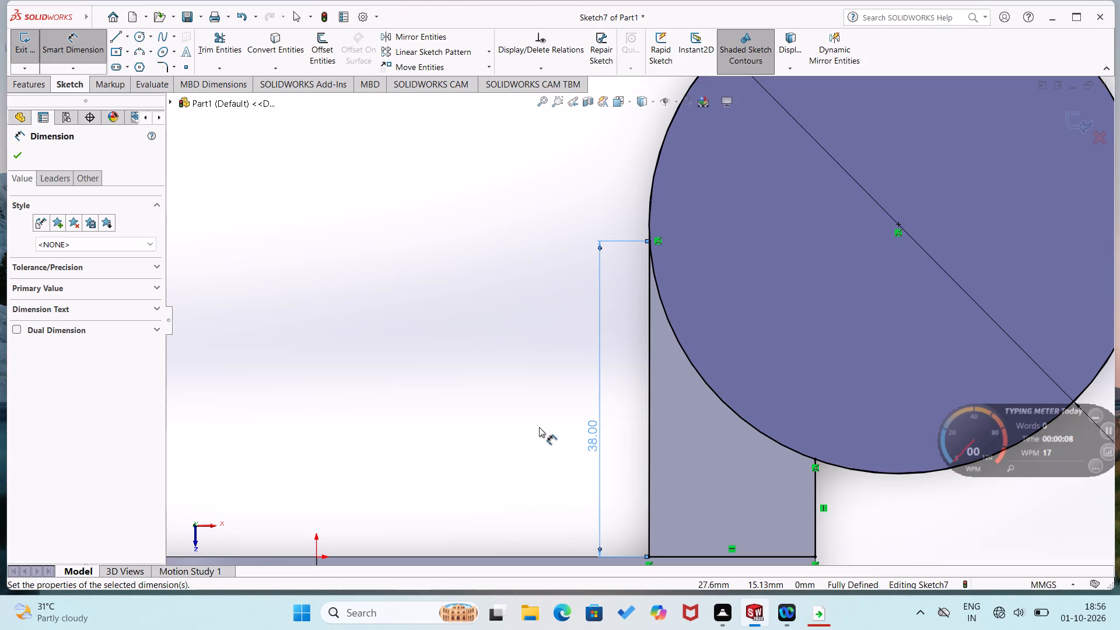
{"action": "left_click", "coordinate": [535, 425]}
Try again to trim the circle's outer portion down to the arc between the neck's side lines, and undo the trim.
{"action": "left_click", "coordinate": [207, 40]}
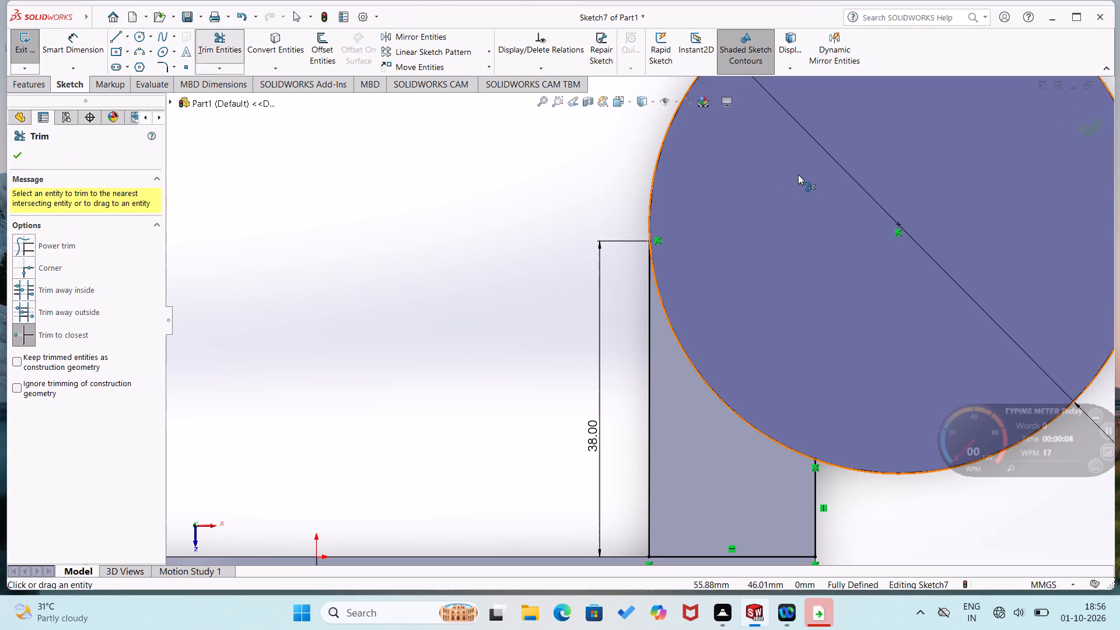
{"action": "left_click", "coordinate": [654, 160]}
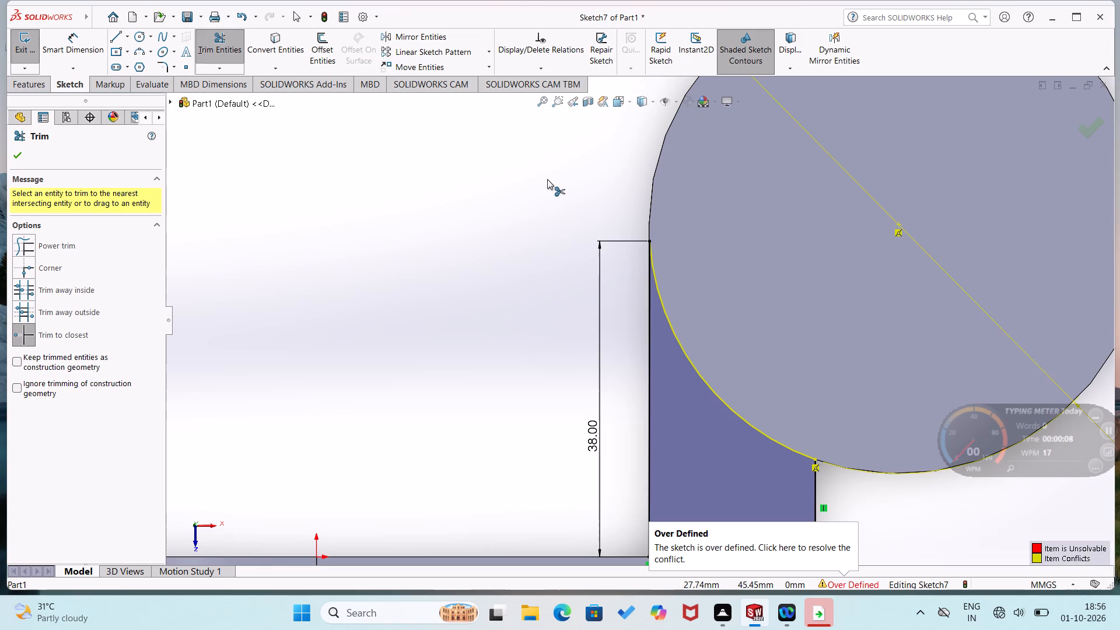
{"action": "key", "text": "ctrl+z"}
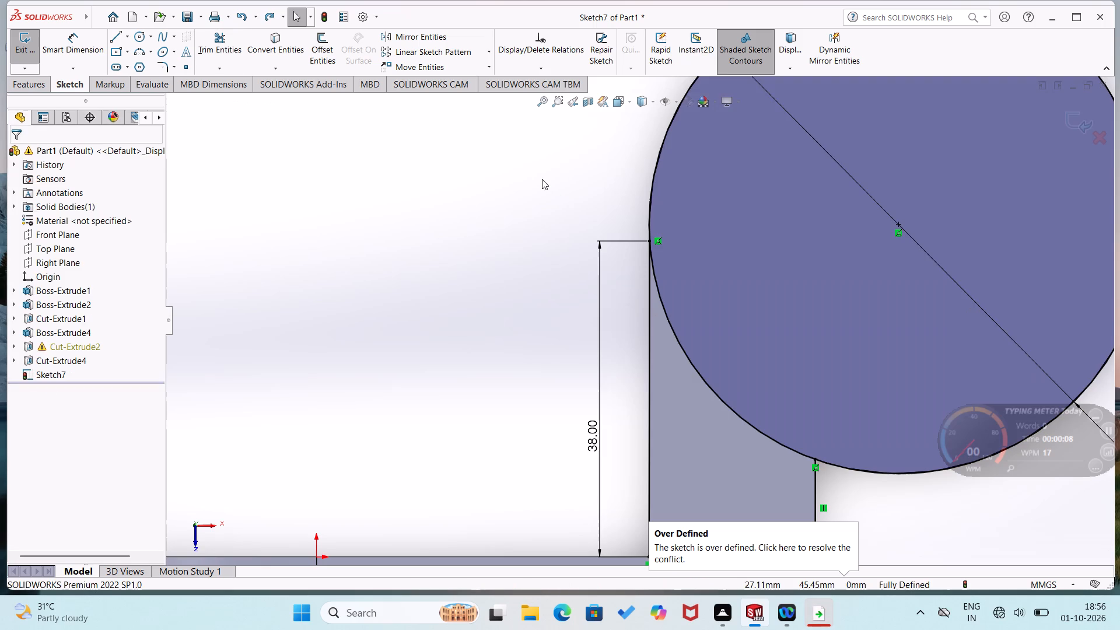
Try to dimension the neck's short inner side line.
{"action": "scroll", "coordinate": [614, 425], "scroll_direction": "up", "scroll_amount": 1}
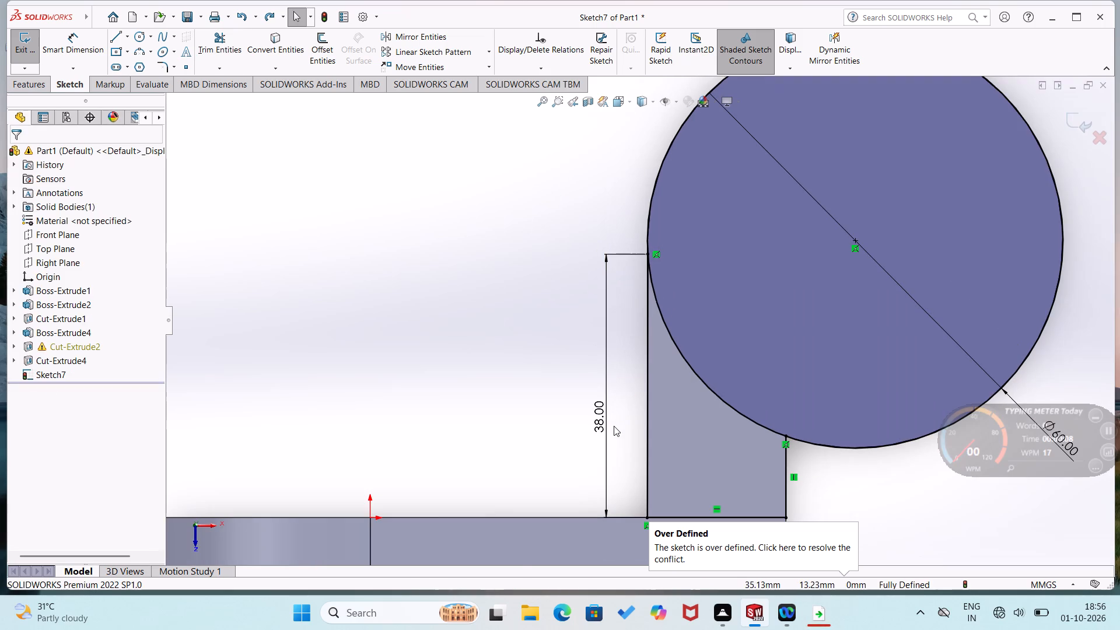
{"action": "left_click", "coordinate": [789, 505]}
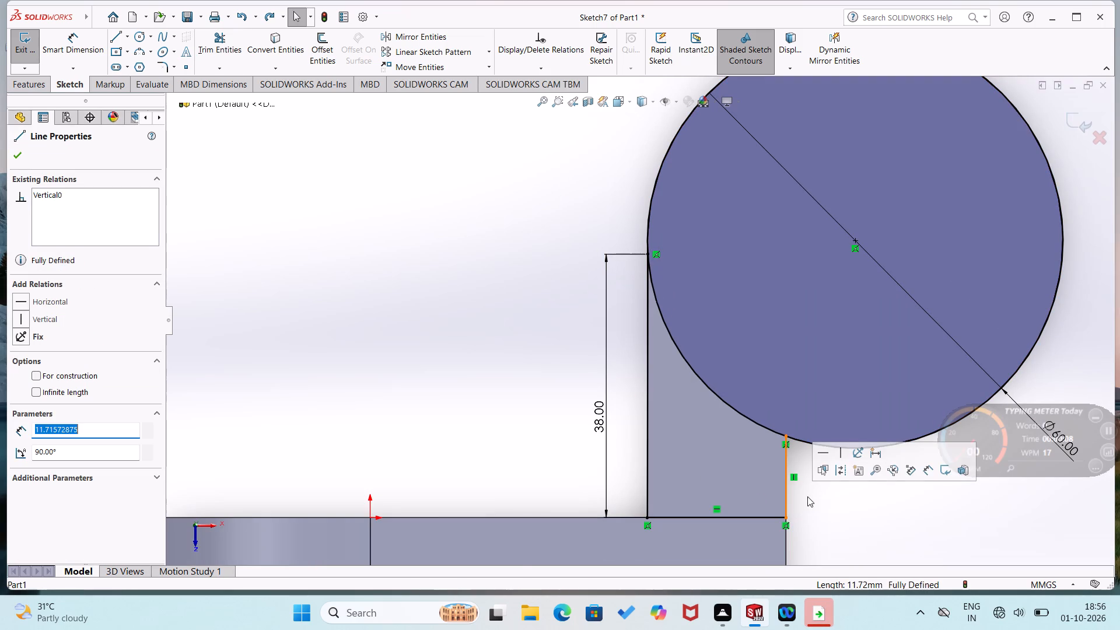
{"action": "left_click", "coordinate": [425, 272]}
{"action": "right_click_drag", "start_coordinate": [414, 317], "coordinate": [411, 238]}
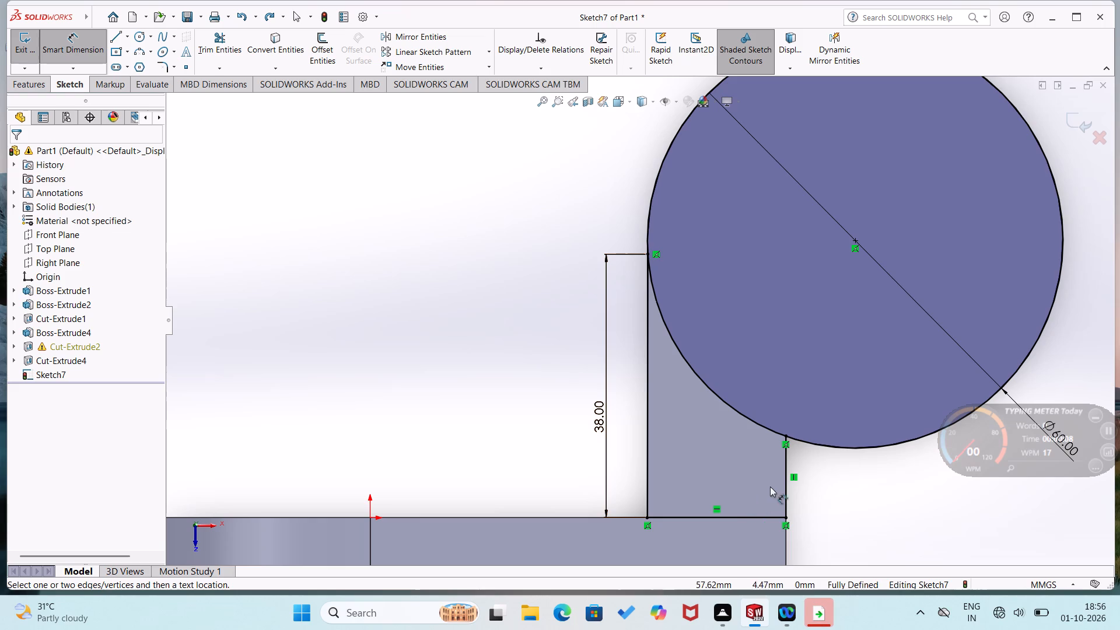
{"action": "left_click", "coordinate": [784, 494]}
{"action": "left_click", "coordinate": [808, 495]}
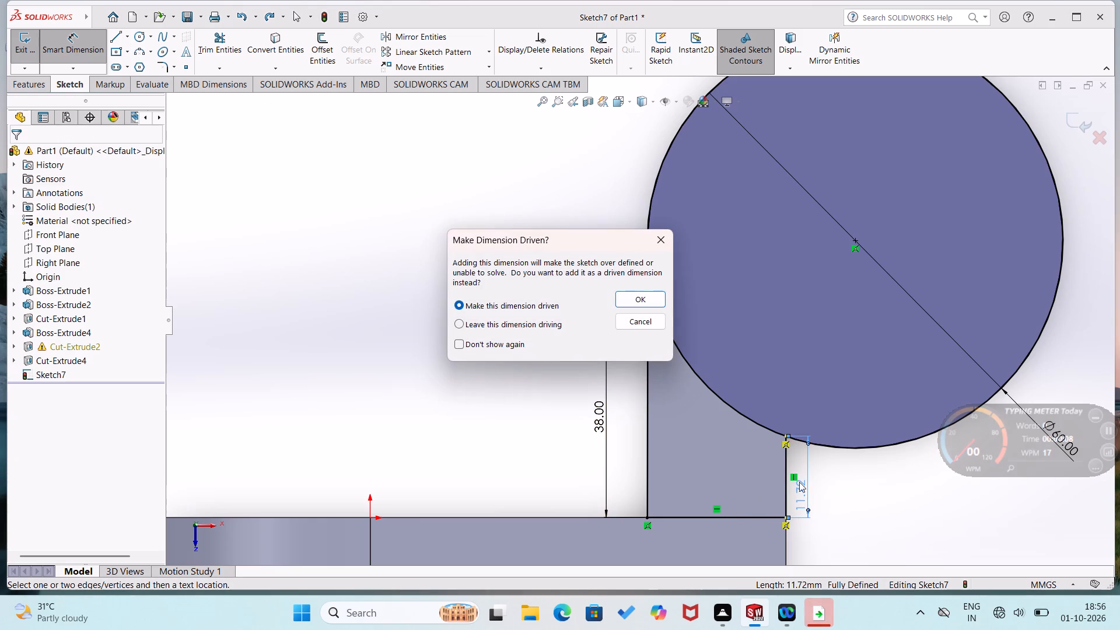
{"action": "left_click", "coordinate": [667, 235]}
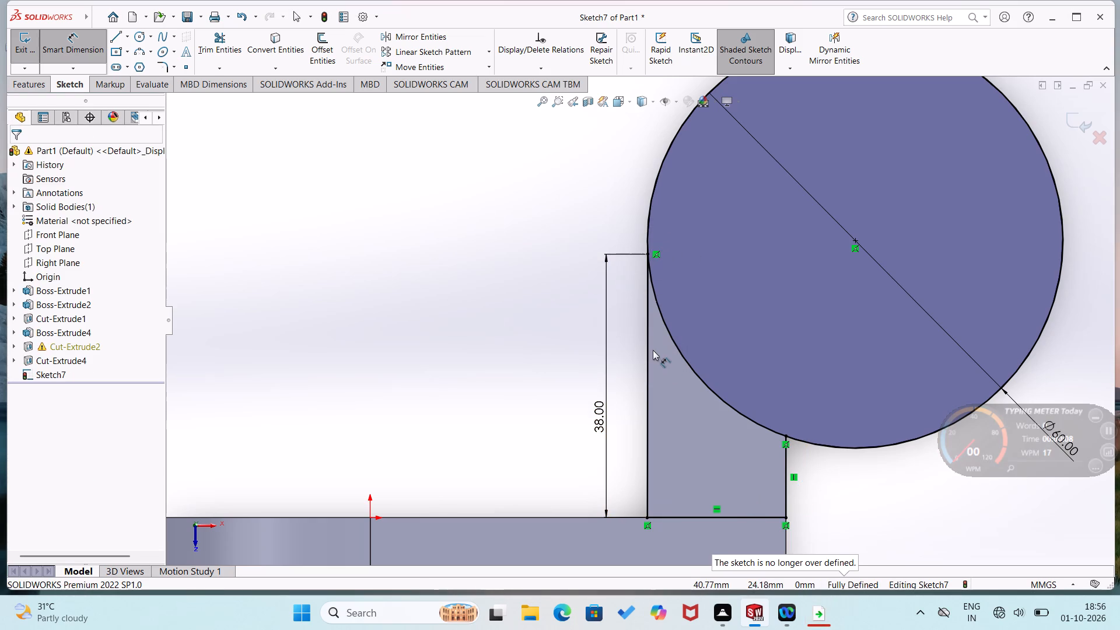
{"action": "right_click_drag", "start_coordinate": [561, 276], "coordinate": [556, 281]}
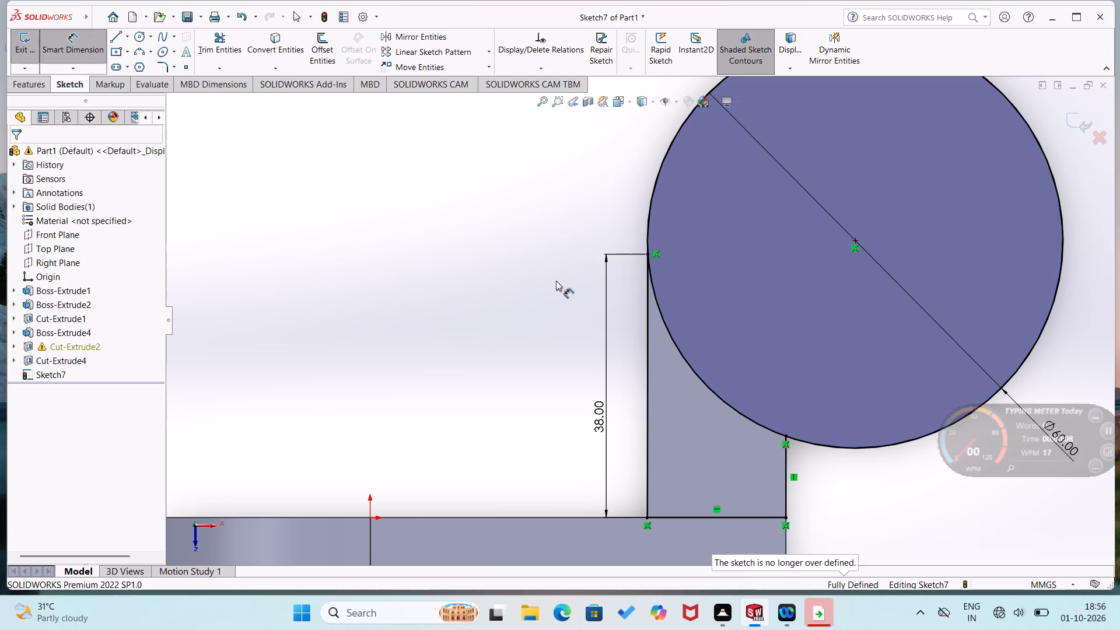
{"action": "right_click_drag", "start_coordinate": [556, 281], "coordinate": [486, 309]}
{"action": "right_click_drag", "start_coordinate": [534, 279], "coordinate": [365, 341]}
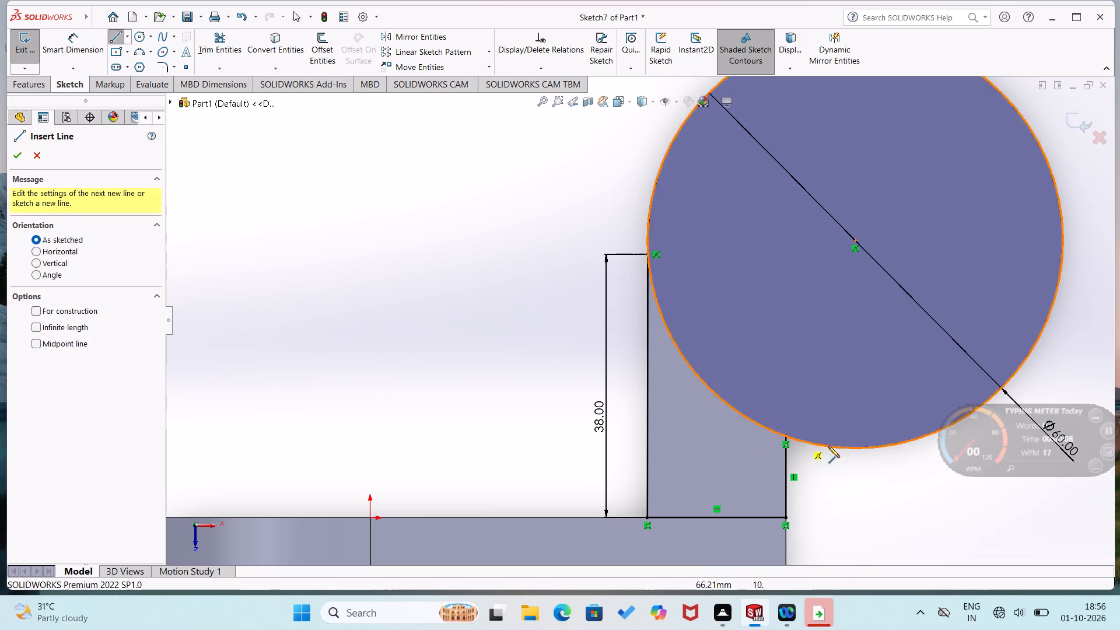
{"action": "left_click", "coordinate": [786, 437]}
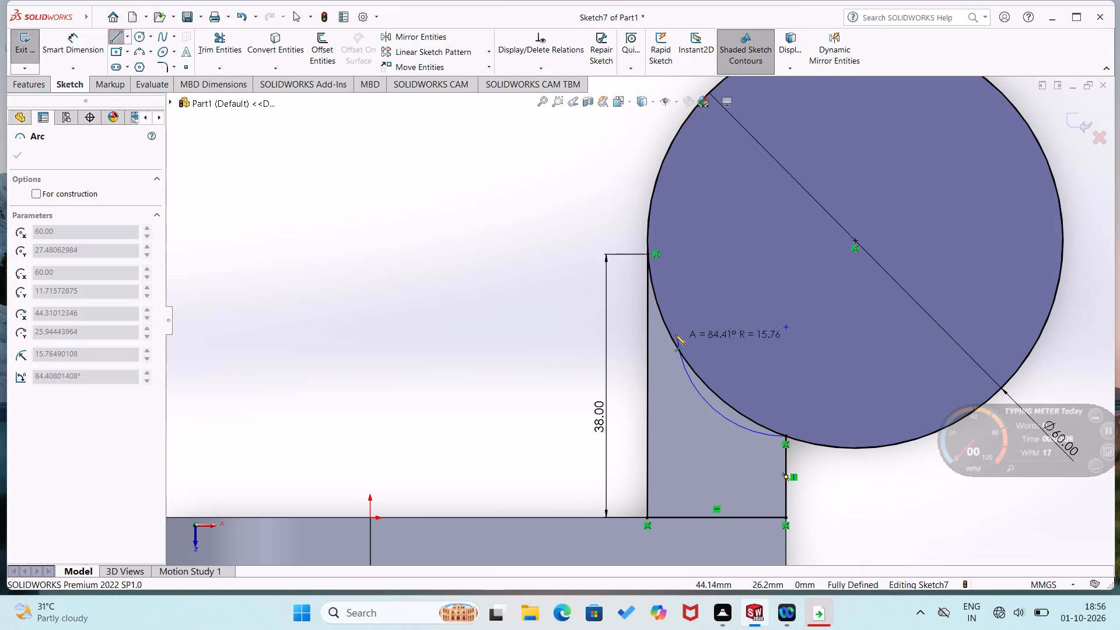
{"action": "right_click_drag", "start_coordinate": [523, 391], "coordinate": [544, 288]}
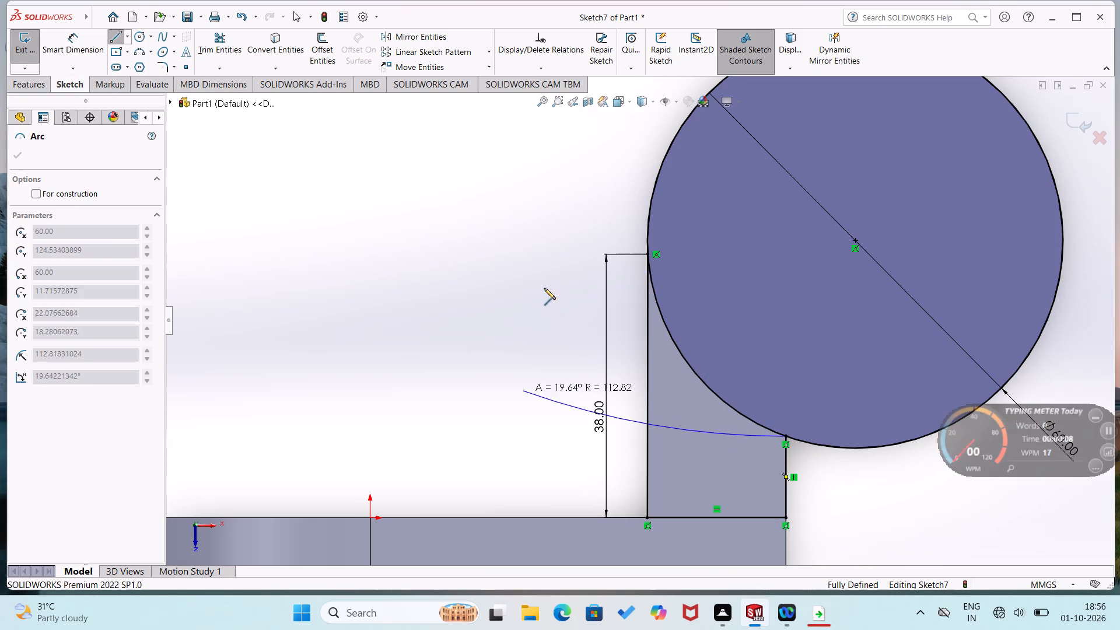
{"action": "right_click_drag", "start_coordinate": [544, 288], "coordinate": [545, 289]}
Sketch a tangent arc of about 27 mm radius from the outer side line's upper end to the inner side line's upper end.
{"action": "right_click_drag", "start_coordinate": [542, 285], "coordinate": [447, 304]}
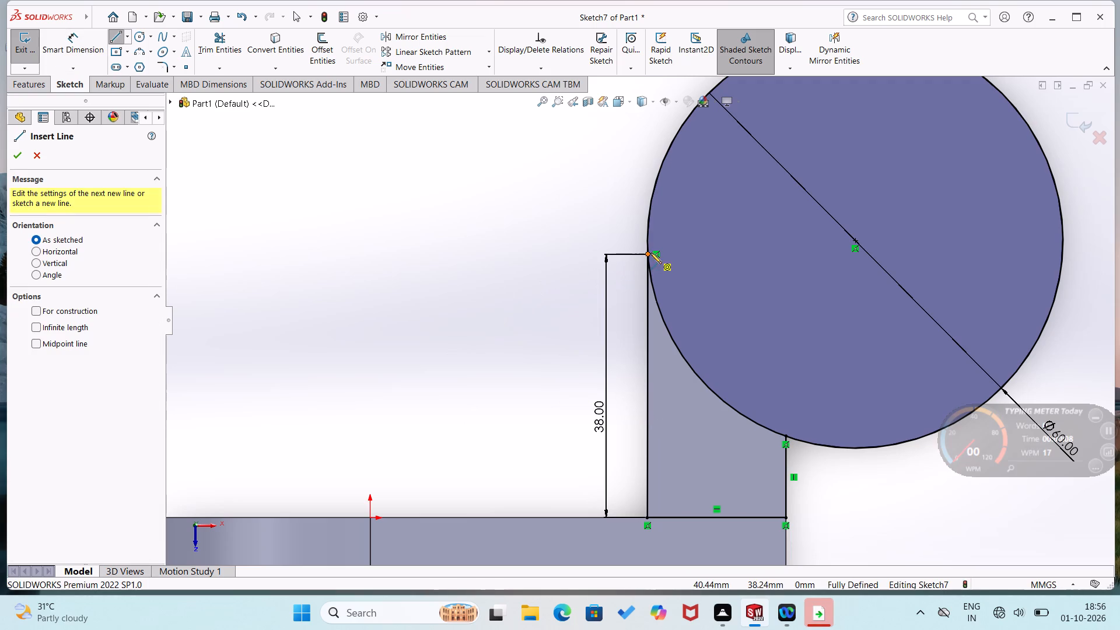
{"action": "left_click", "coordinate": [647, 251]}
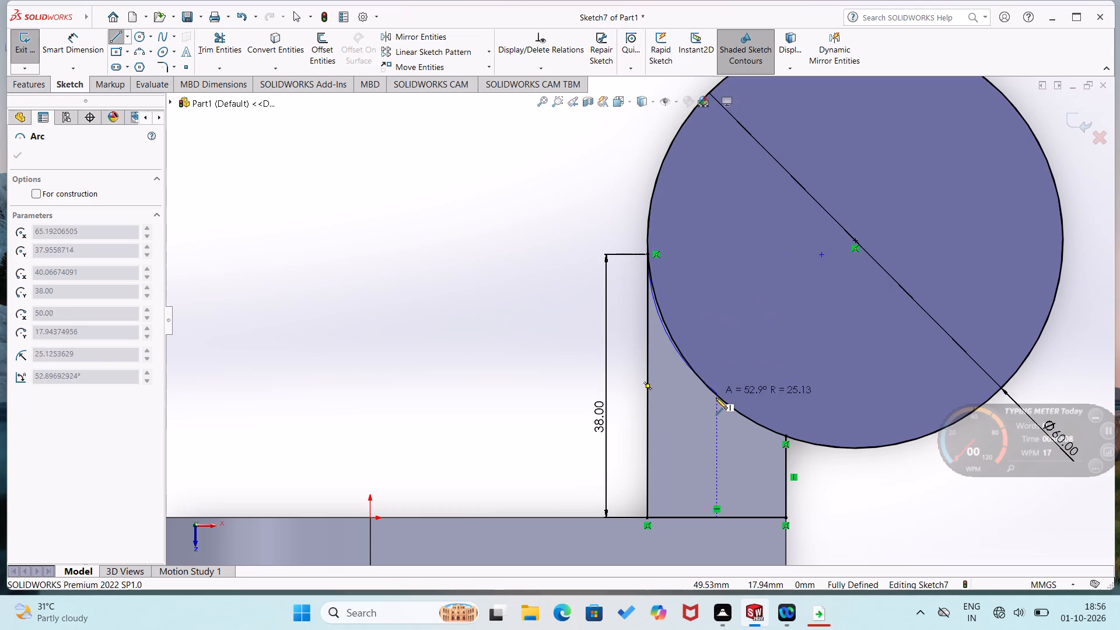
{"action": "left_click", "coordinate": [787, 437]}
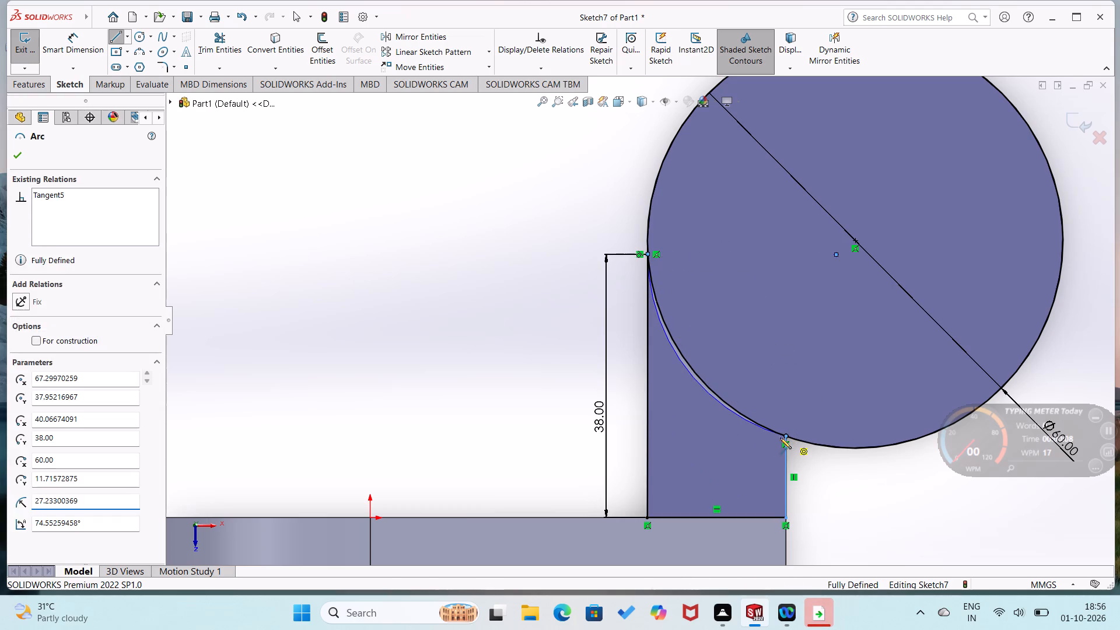
{"action": "right_click_drag", "start_coordinate": [551, 413], "coordinate": [574, 251]}
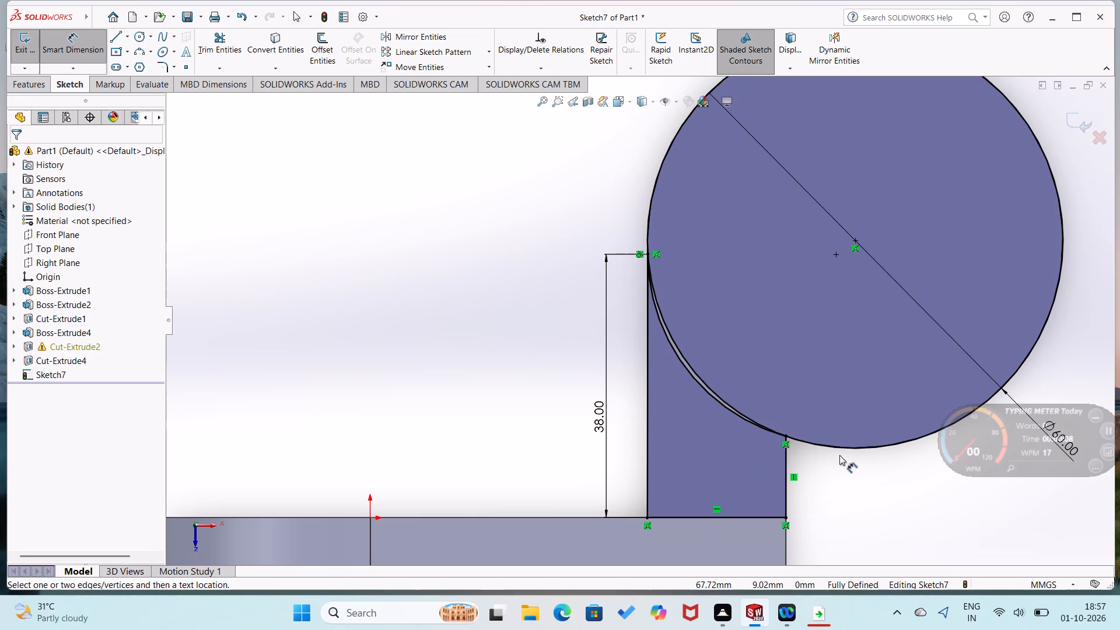
{"action": "key", "text": "Escape"}
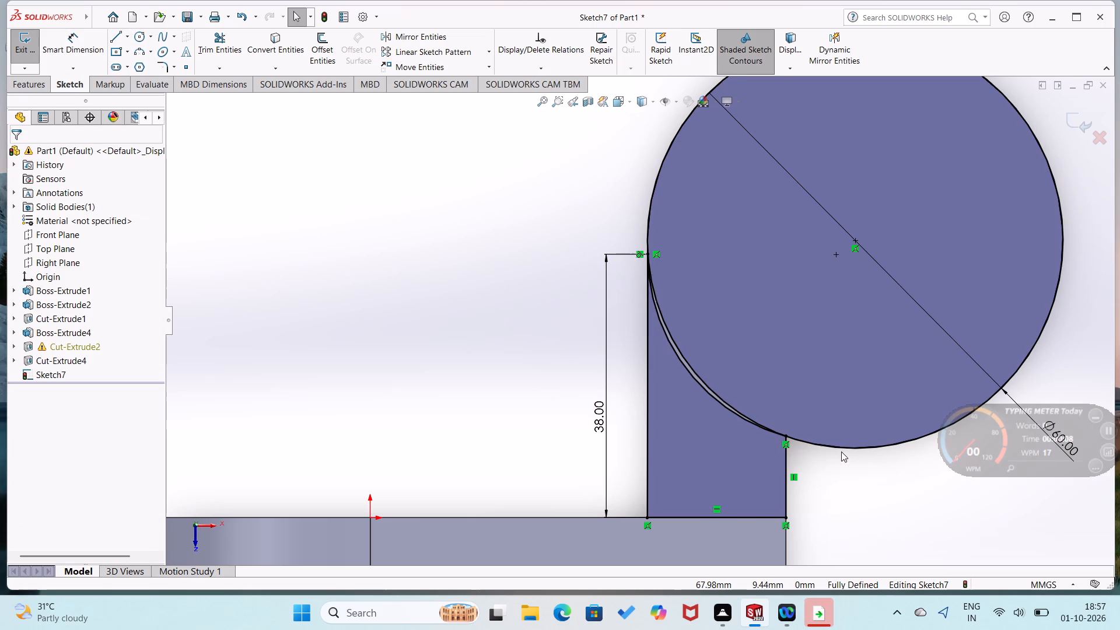
Delete the 60 mm diameter circle from the neck sketch.
{"action": "left_click", "coordinate": [843, 447]}
{"action": "key", "text": "Delete"}
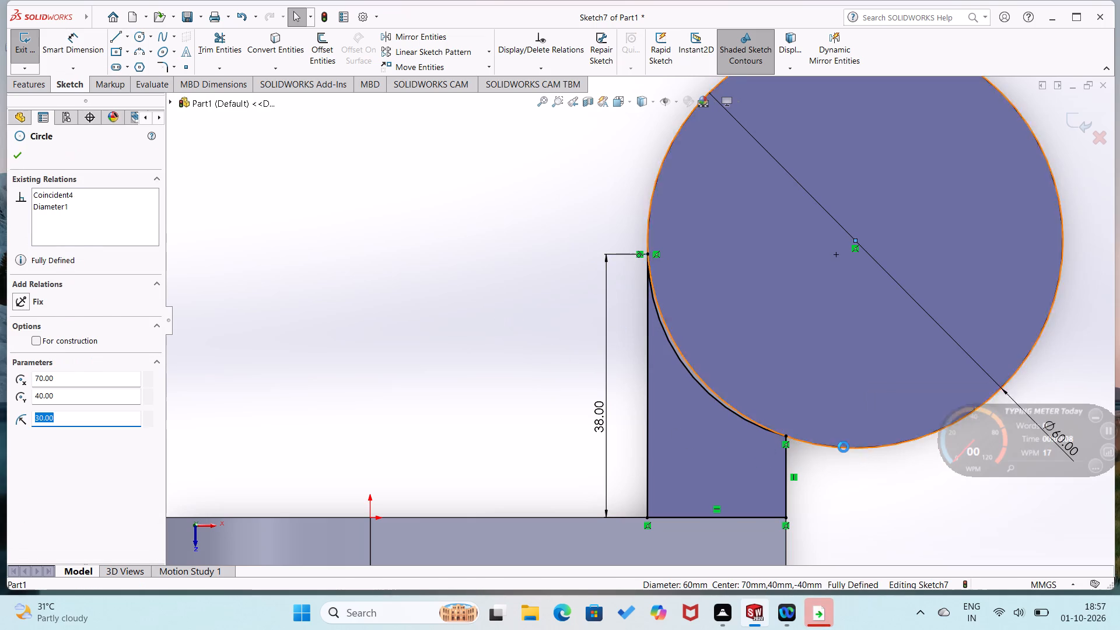
{"action": "left_click", "coordinate": [756, 421]}
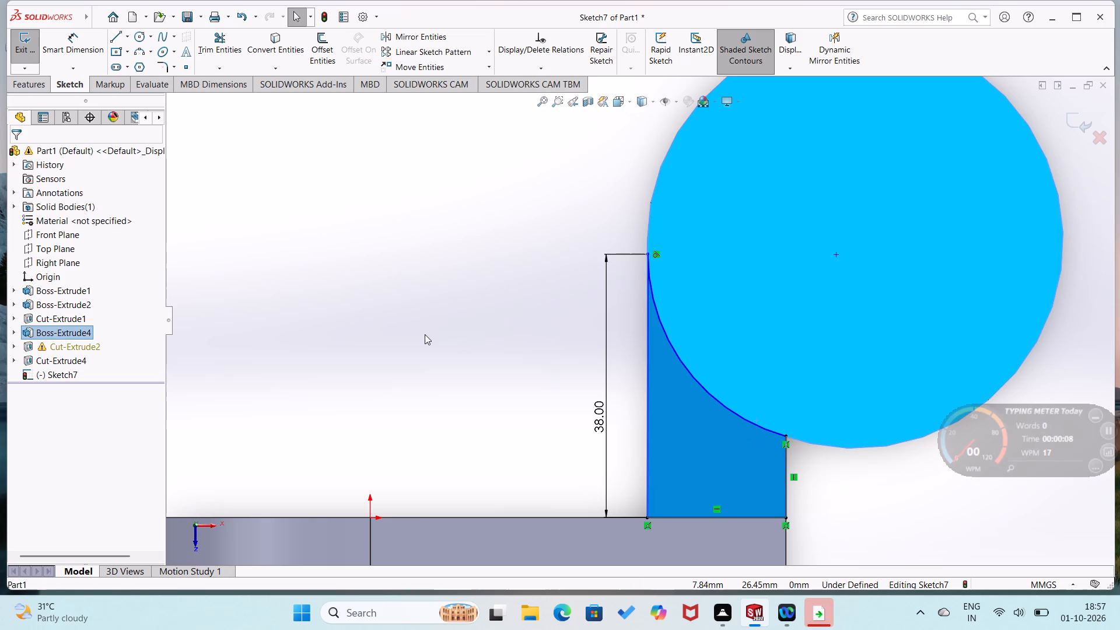
{"action": "left_click", "coordinate": [425, 334]}
Dimension the radius of the arc joining the neck's two side lines.
{"action": "right_click_drag", "start_coordinate": [429, 348], "coordinate": [459, 193]}
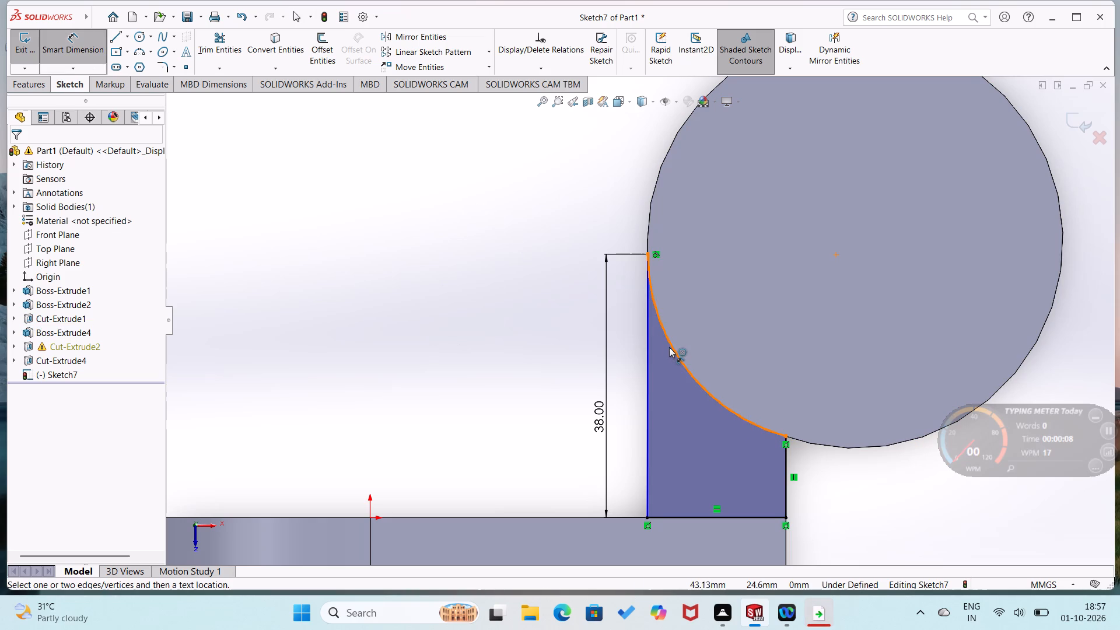
{"action": "left_click", "coordinate": [675, 349]}
{"action": "left_click", "coordinate": [694, 337]}
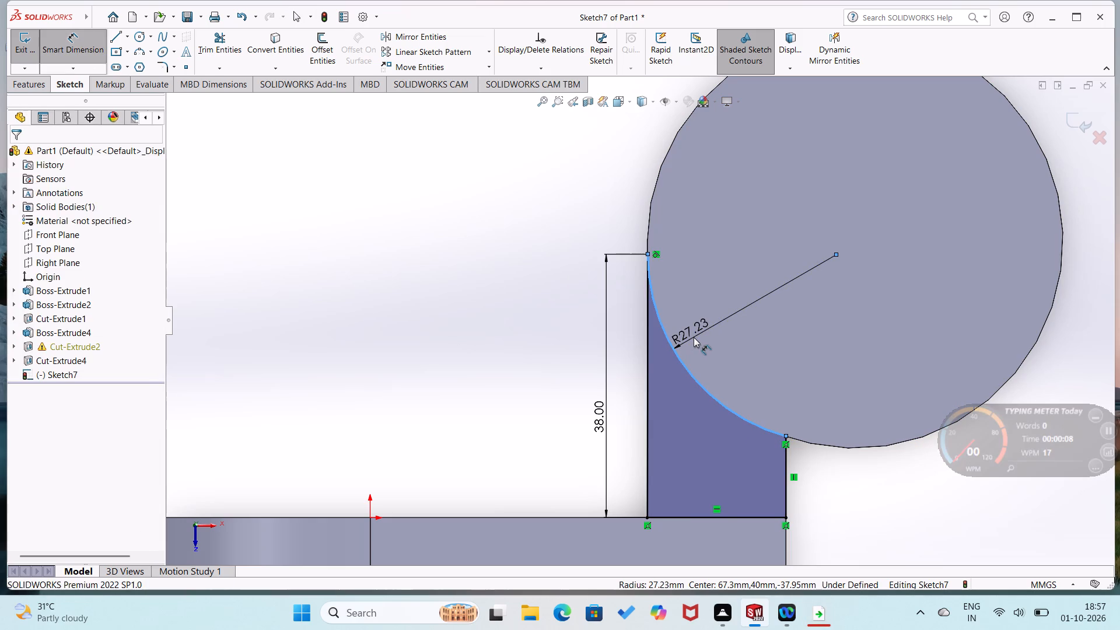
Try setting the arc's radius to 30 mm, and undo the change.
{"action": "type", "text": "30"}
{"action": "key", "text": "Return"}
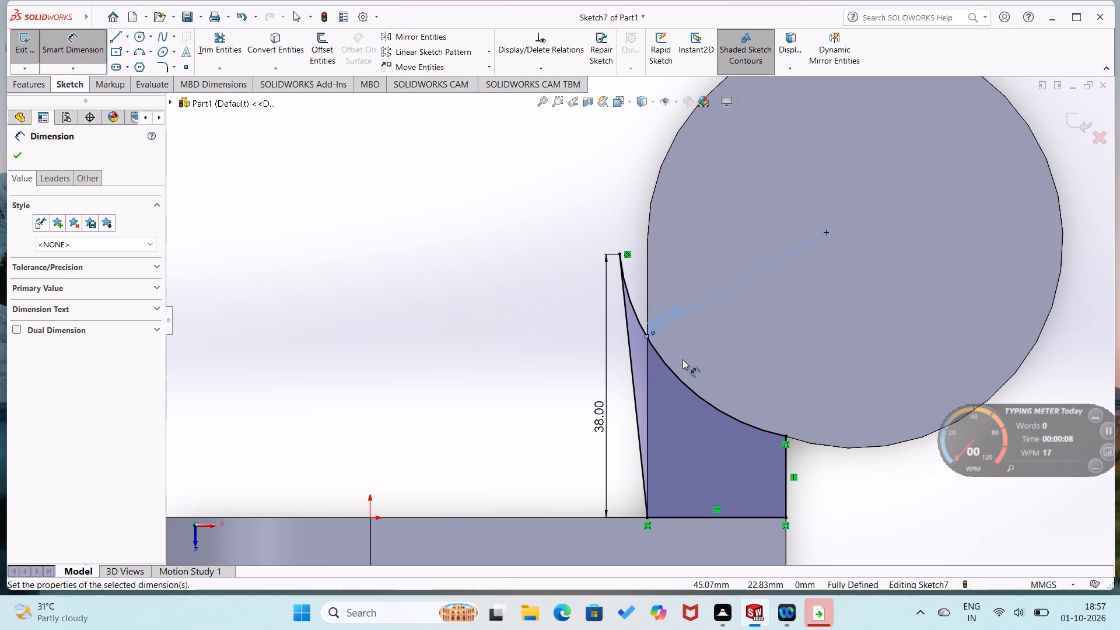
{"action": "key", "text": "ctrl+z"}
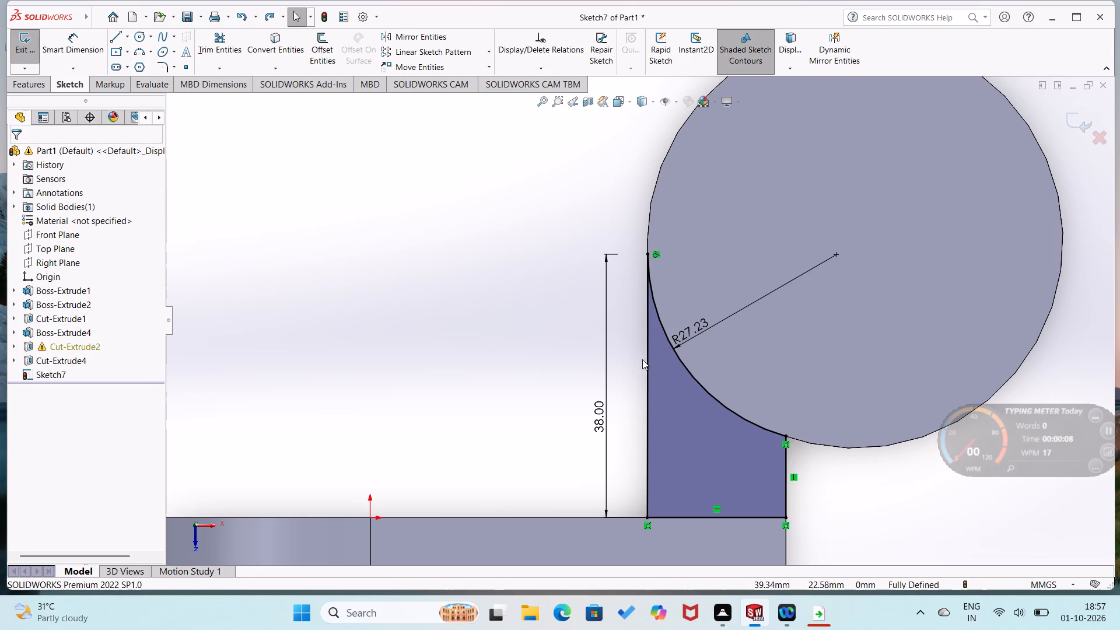
Delete the 38 mm dimension on the neck's outer side line.
{"action": "left_click", "coordinate": [605, 414]}
{"action": "key", "text": "Delete"}
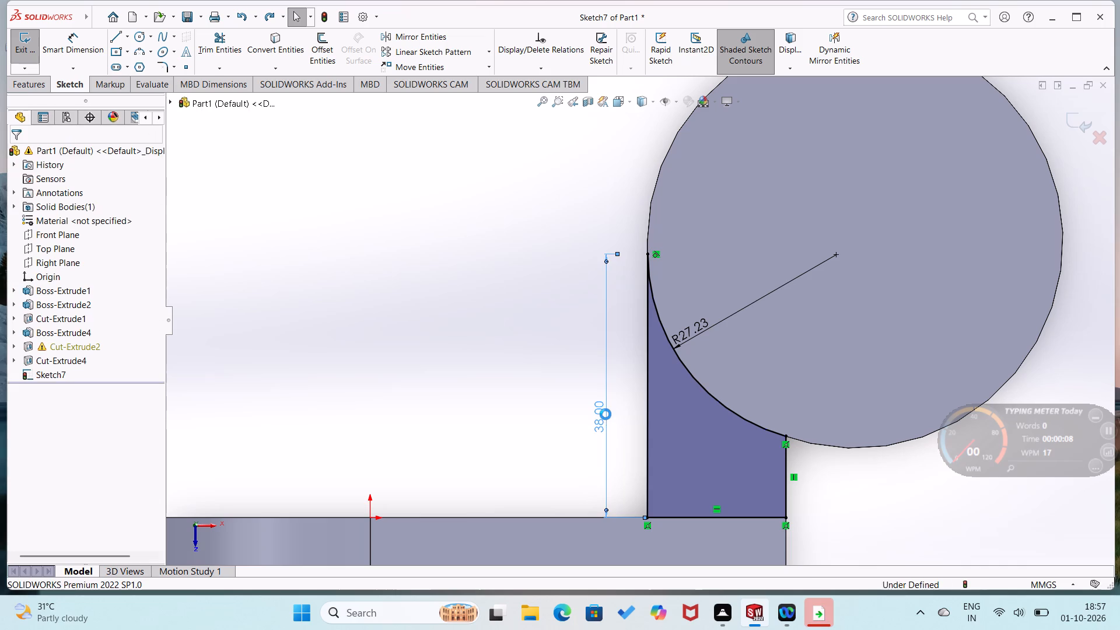
Set the radius of the arc between the neck's side lines to 30 mm.
{"action": "double_click", "coordinate": [710, 319]}
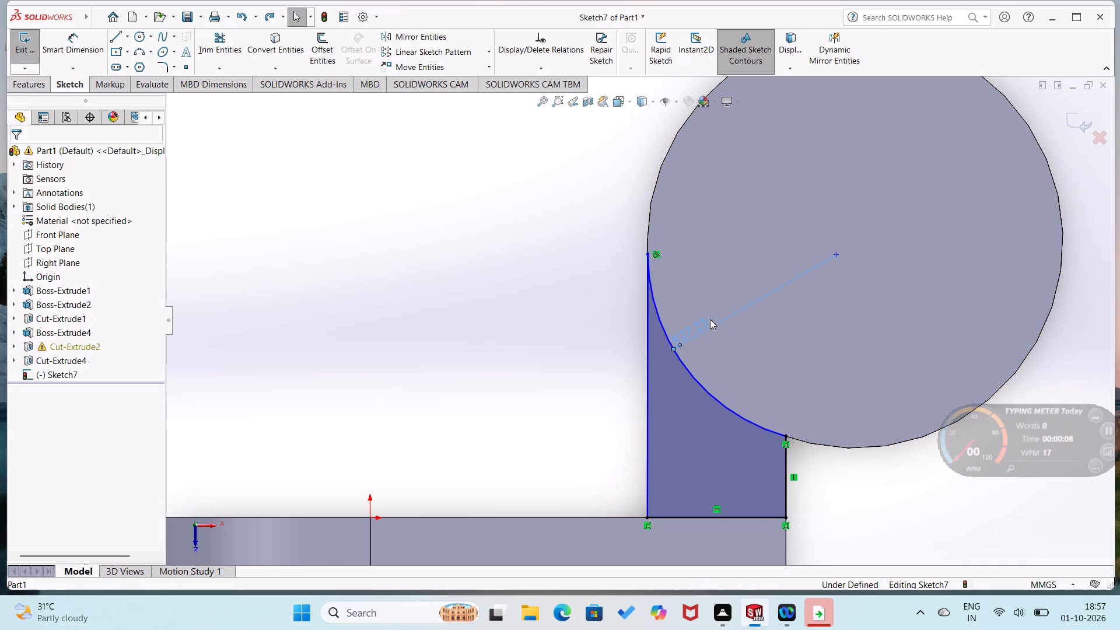
{"action": "type", "text": "30"}
{"action": "key", "text": "Return"}
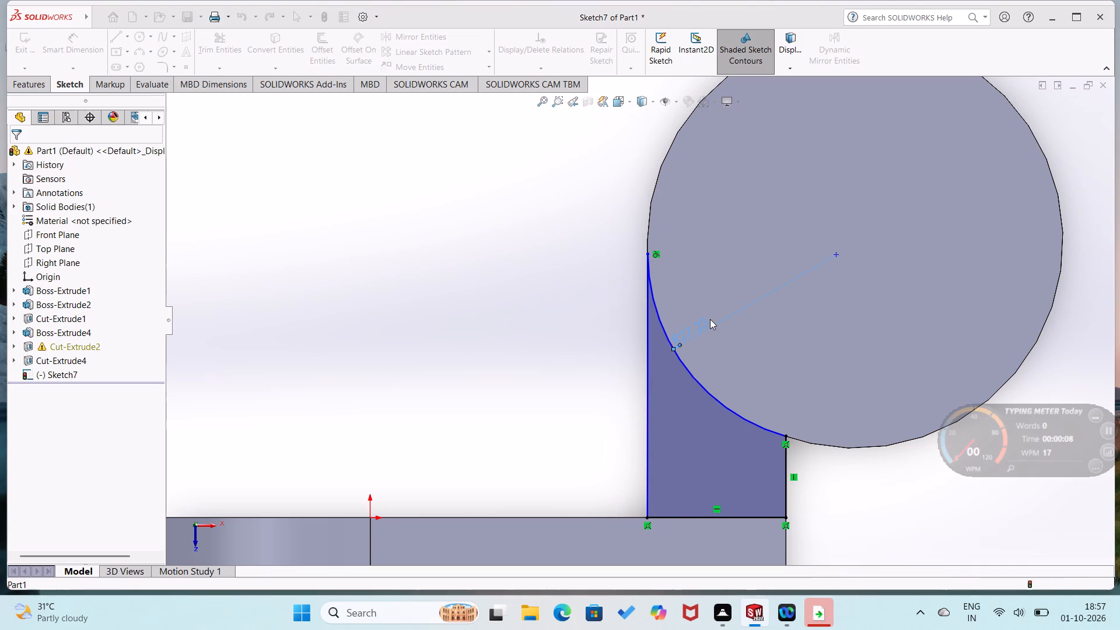
{"action": "left_click", "coordinate": [600, 343]}
Dimension the neck's outer side line as 40 mm.
{"action": "right_click_drag", "start_coordinate": [572, 415], "coordinate": [549, 348]}
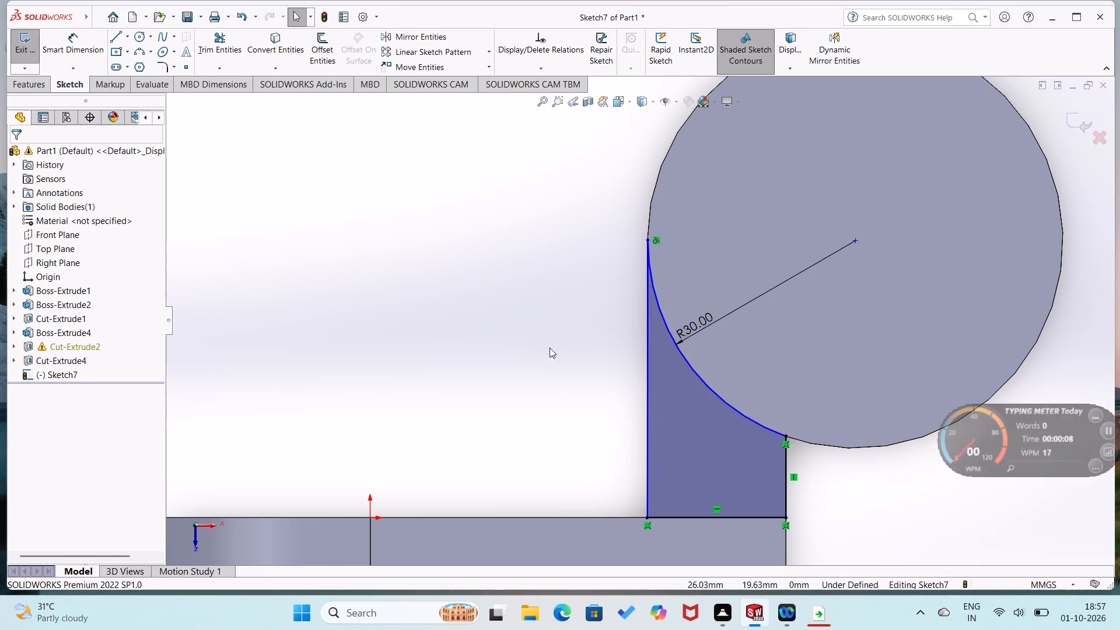
{"action": "right_click_drag", "start_coordinate": [549, 348], "coordinate": [551, 339]}
{"action": "left_click", "coordinate": [647, 435]}
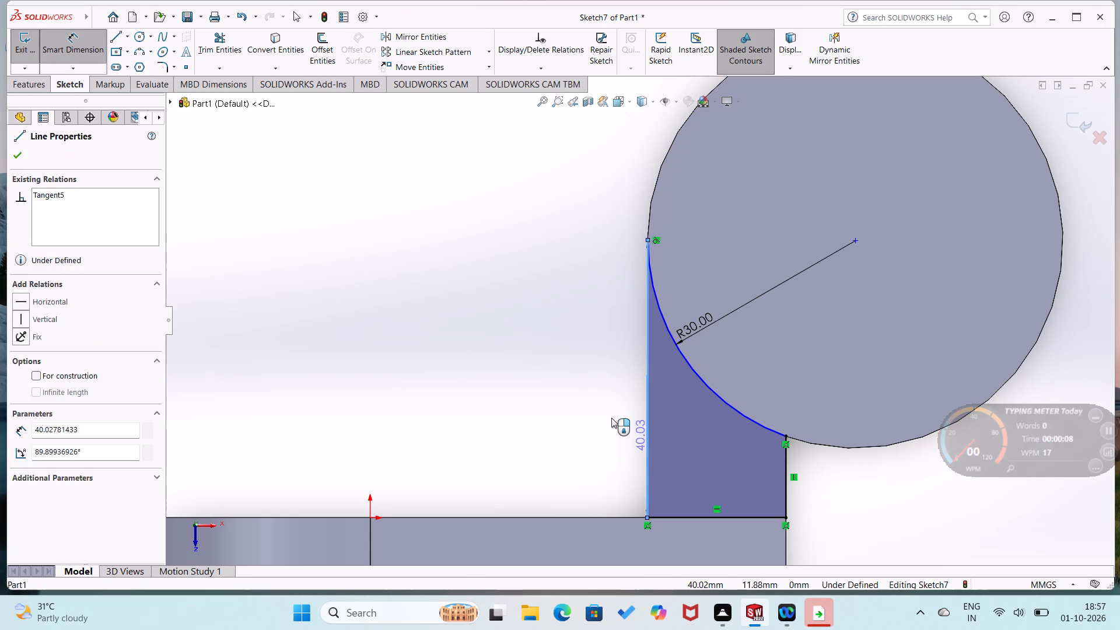
{"action": "left_click", "coordinate": [618, 374]}
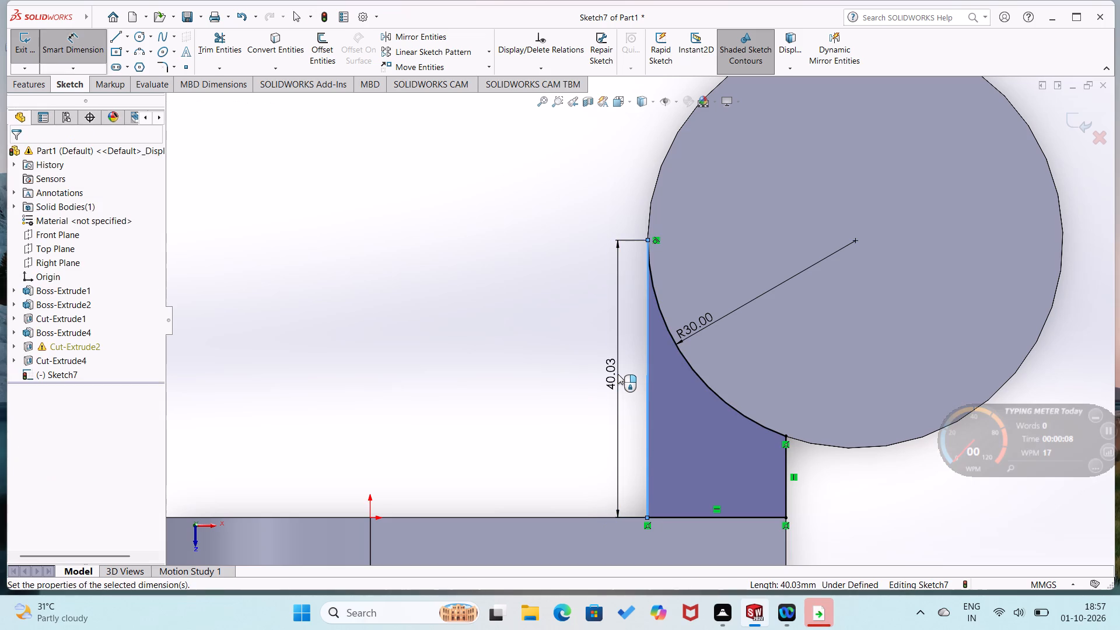
{"action": "type", "text": "40"}
{"action": "key", "text": "Return"}
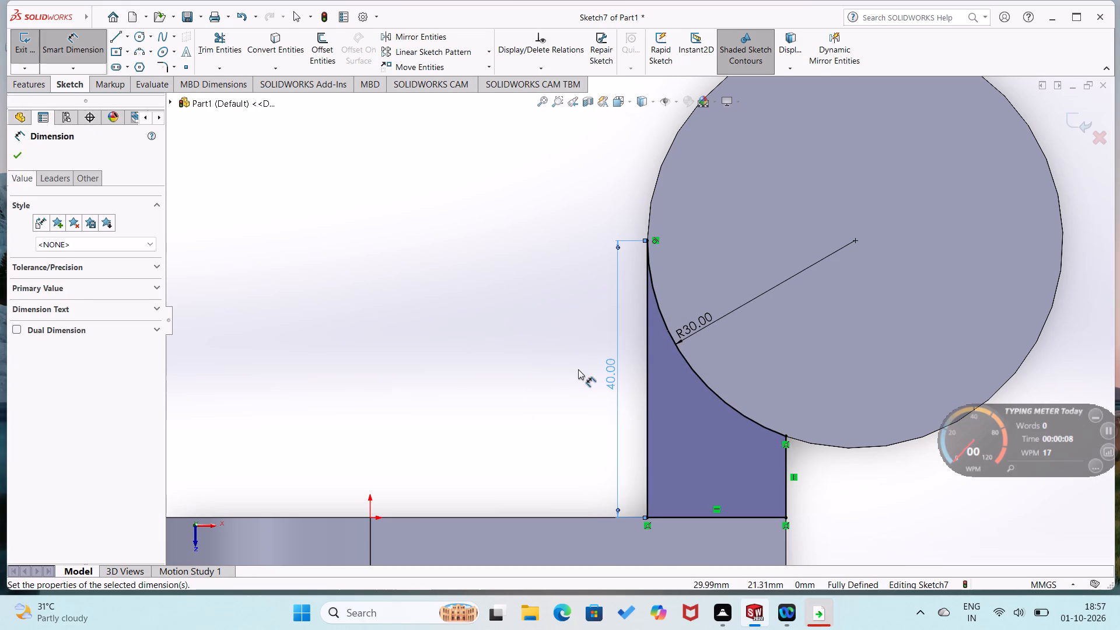
{"action": "left_click", "coordinate": [575, 367]}
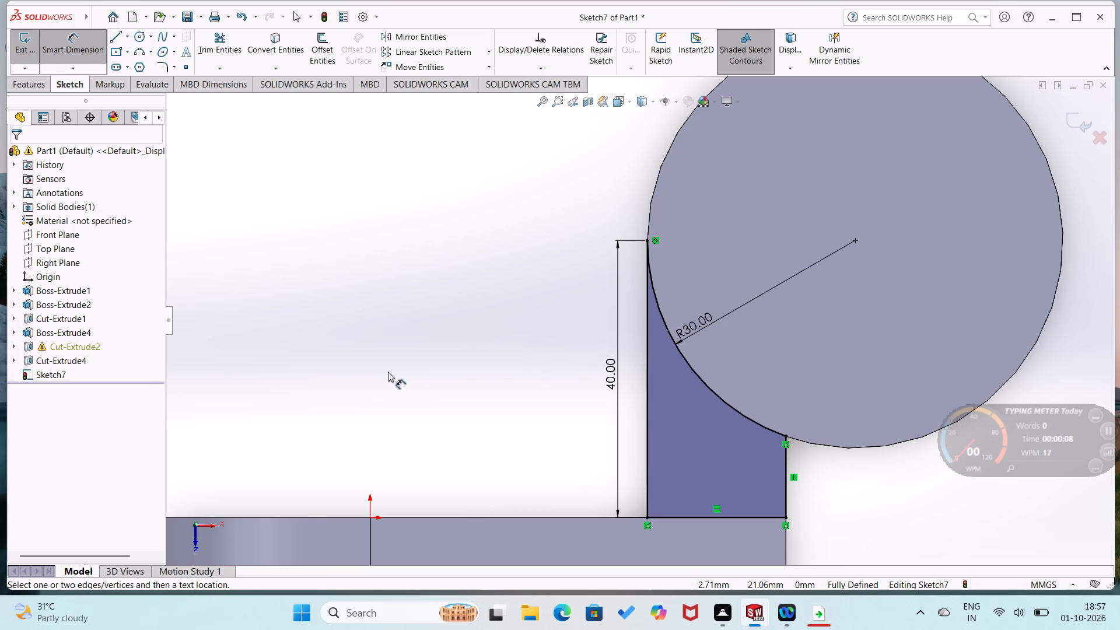
Cut-extrude the neck sketch from its sketch plane with a blind depth of 10 mm.
{"action": "middle_click_drag", "start_coordinate": [384, 372], "coordinate": [307, 328]}
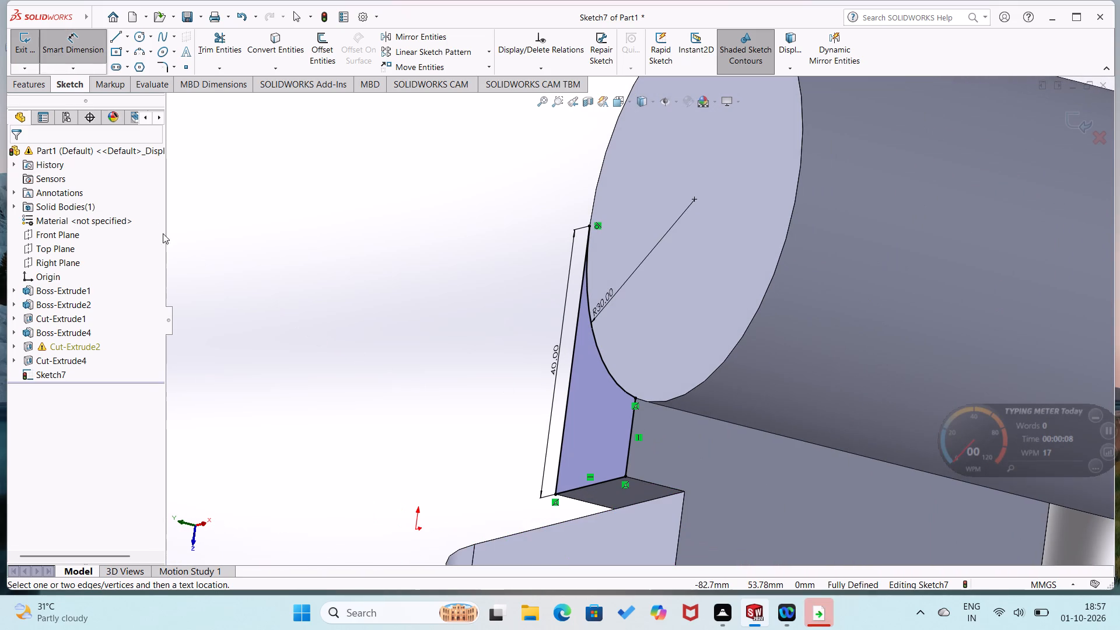
{"action": "left_click", "coordinate": [29, 83]}
{"action": "left_click", "coordinate": [190, 52]}
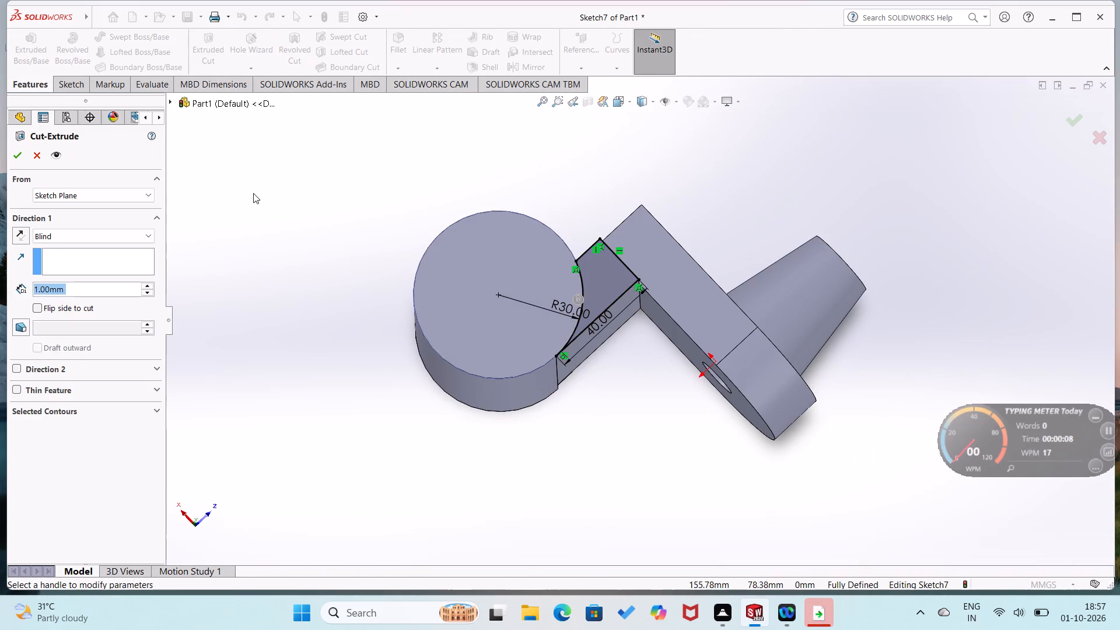
{"action": "middle_click_drag", "start_coordinate": [246, 215], "coordinate": [205, 340]}
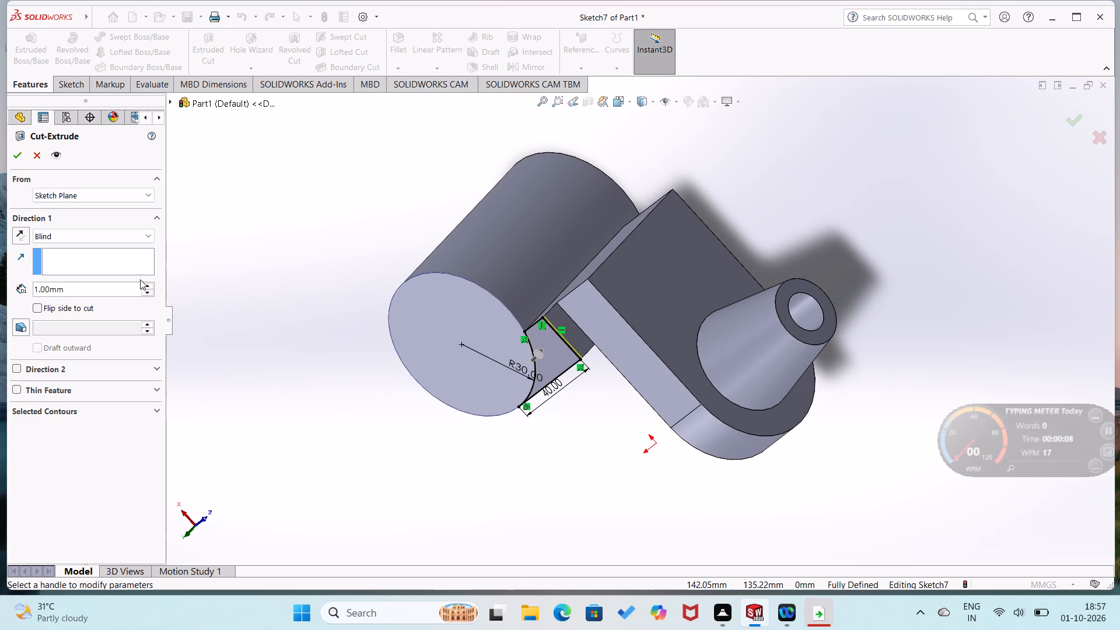
{"action": "left_click", "coordinate": [131, 284]}
{"action": "type", "text": "10"}
{"action": "key", "text": "BackSpace"}
{"action": "key", "text": "BackSpace"}
{"action": "key", "text": "BackSpace"}
{"action": "key", "text": "BackSpace"}
{"action": "key", "text": "BackSpace"}
{"action": "key", "text": "BackSpace"}
{"action": "key", "text": "BackSpace"}
{"action": "key", "text": "BackSpace"}
{"action": "key", "text": "BackSpace"}
{"action": "key", "text": "BackSpace"}
{"action": "key", "text": "BackSpace"}
{"action": "key", "text": "BackSpace"}
{"action": "key", "text": "BackSpace"}
{"action": "key", "text": "BackSpace"}
{"action": "key", "text": "BackSpace"}
{"action": "key", "text": "BackSpace"}
{"action": "key", "text": "BackSpace"}
{"action": "key", "text": "BackSpace"}
{"action": "key", "text": "BackSpace"}
{"action": "key", "text": "BackSpace"}
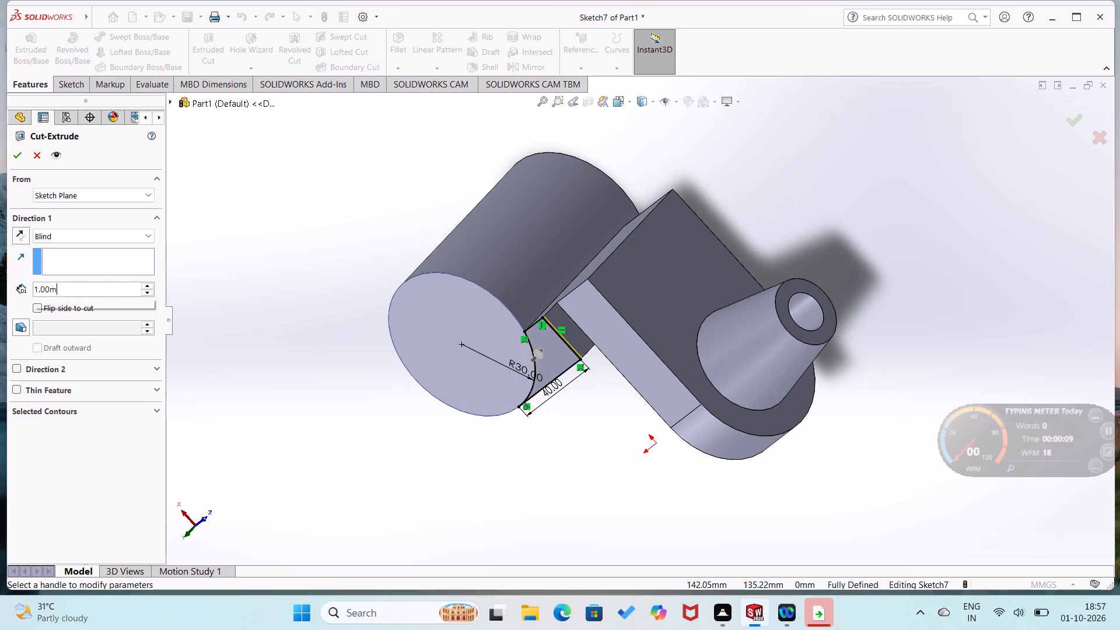
{"action": "left_click", "coordinate": [128, 281]}
{"action": "type", "text": "10"}
{"action": "key", "text": "Return"}
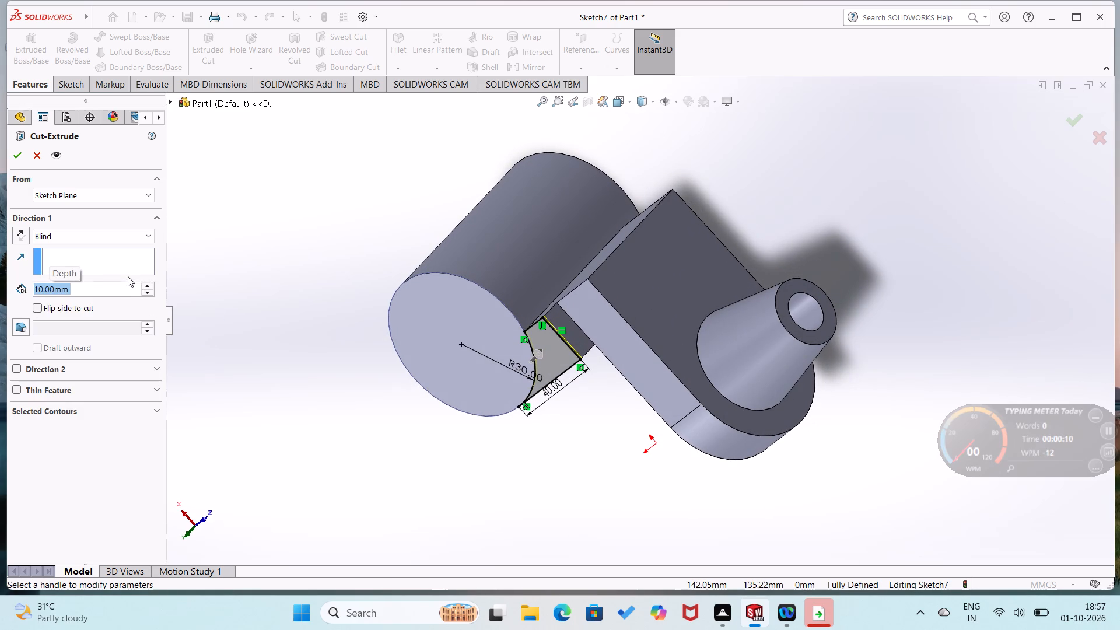
{"action": "left_click", "coordinate": [20, 156]}
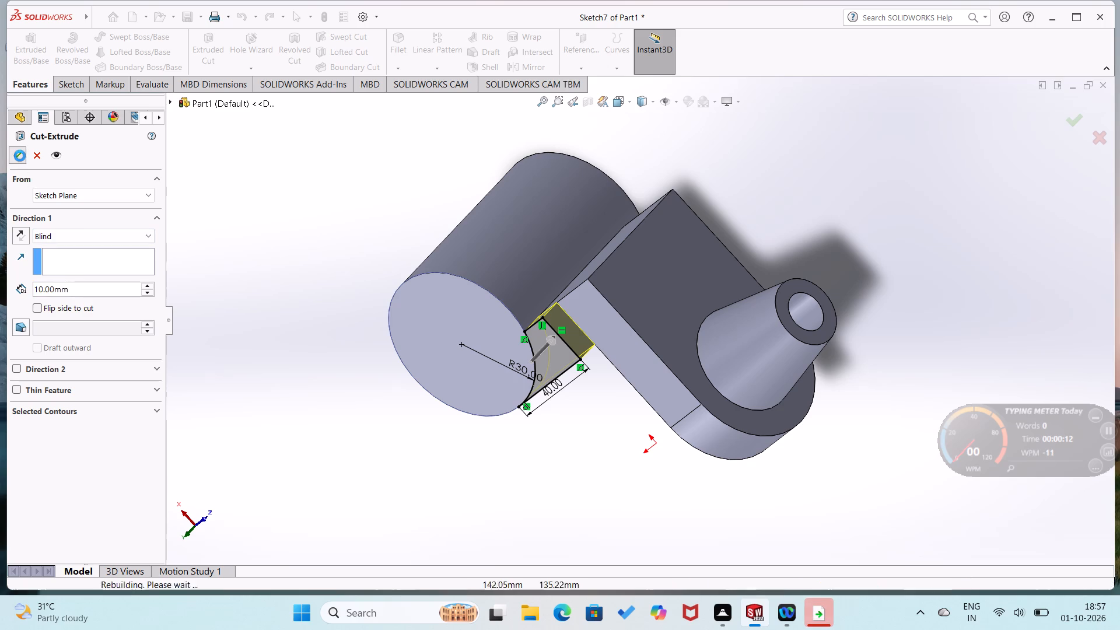
{"action": "left_click", "coordinate": [240, 268]}
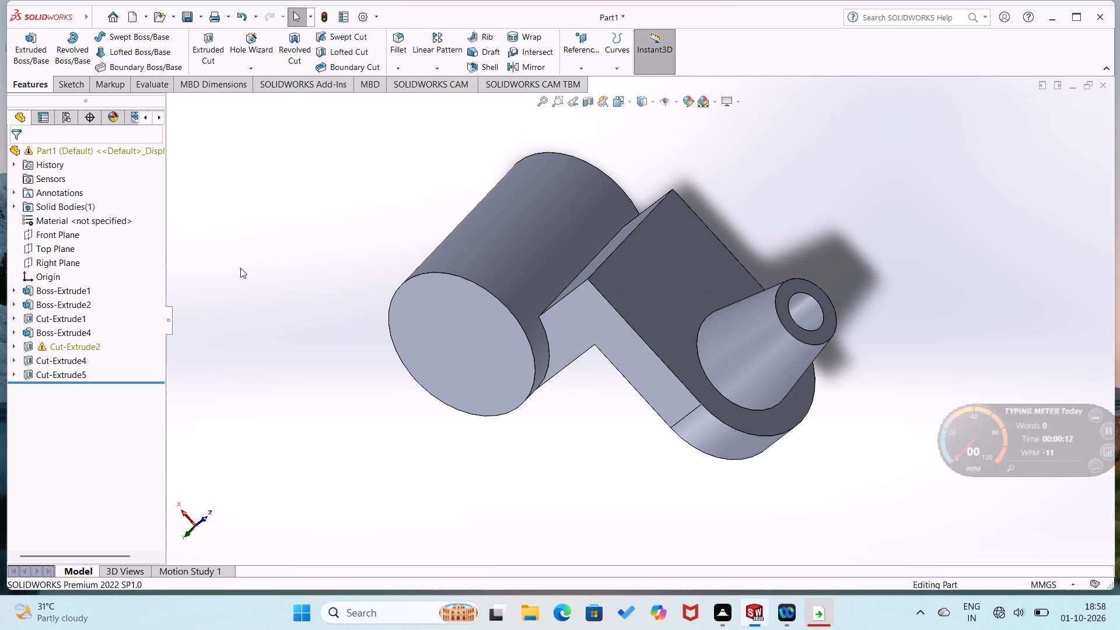
Sketch a circle of about 16 mm radius on the cylinder's top face, centred on the cylinder's axis.
{"action": "middle_click_drag", "start_coordinate": [240, 268], "coordinate": [113, 192]}
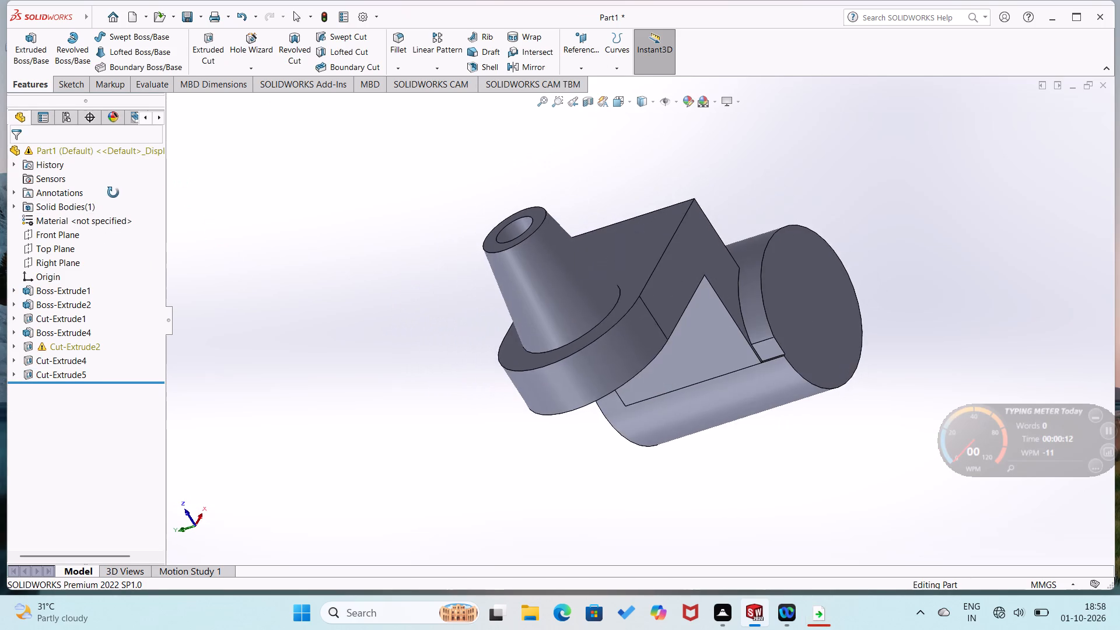
{"action": "middle_click_drag", "start_coordinate": [113, 192], "coordinate": [175, 269]}
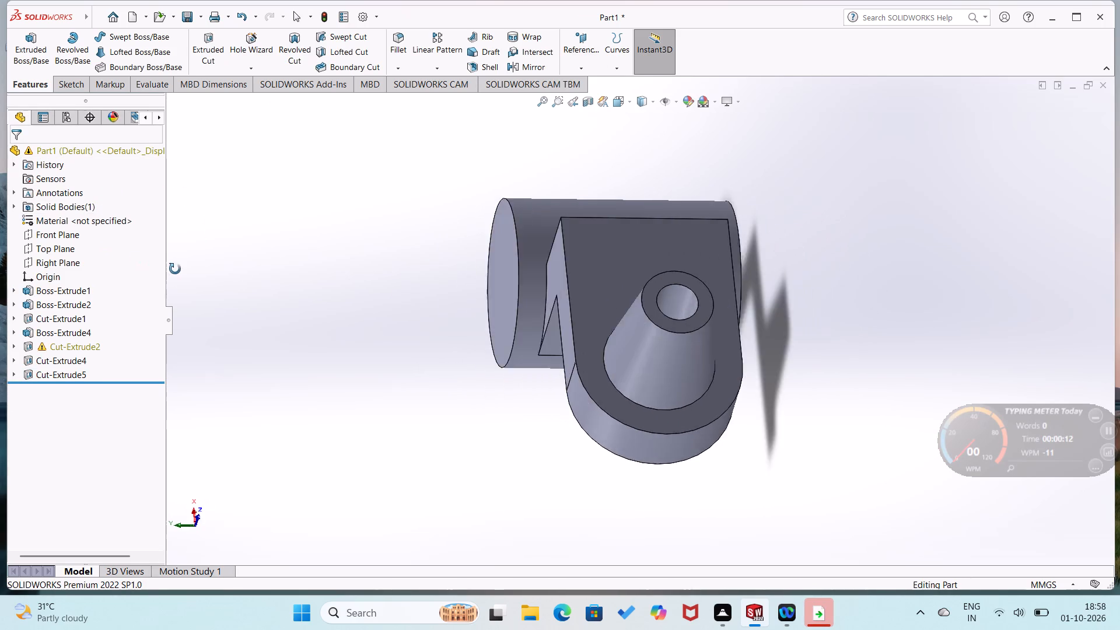
{"action": "middle_click_drag", "start_coordinate": [175, 269], "coordinate": [251, 286]}
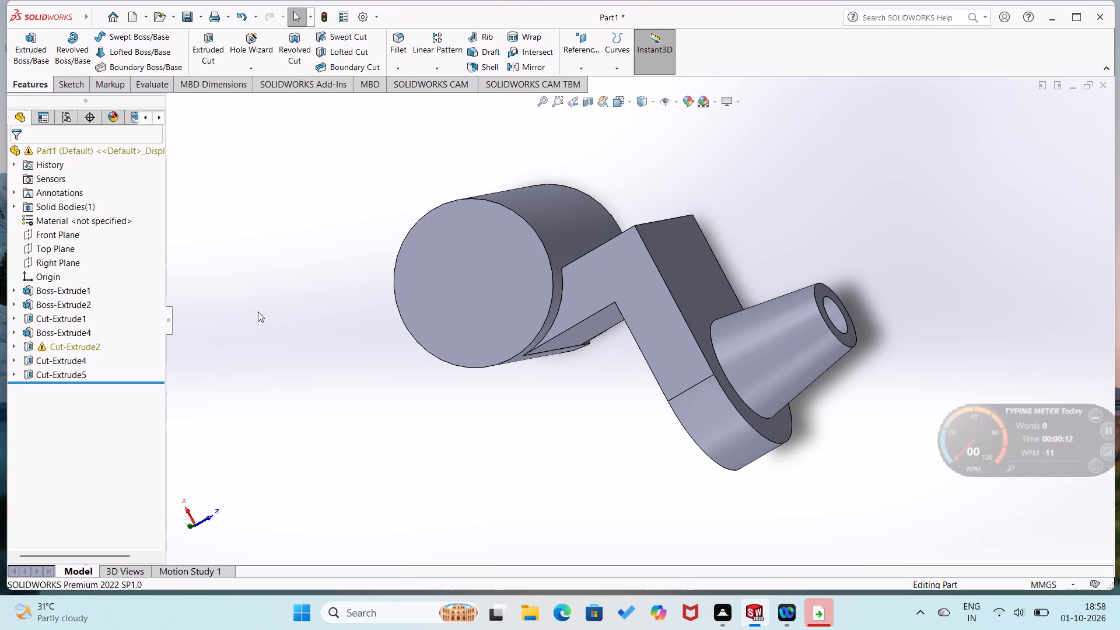
{"action": "key", "text": "ctrl+7"}
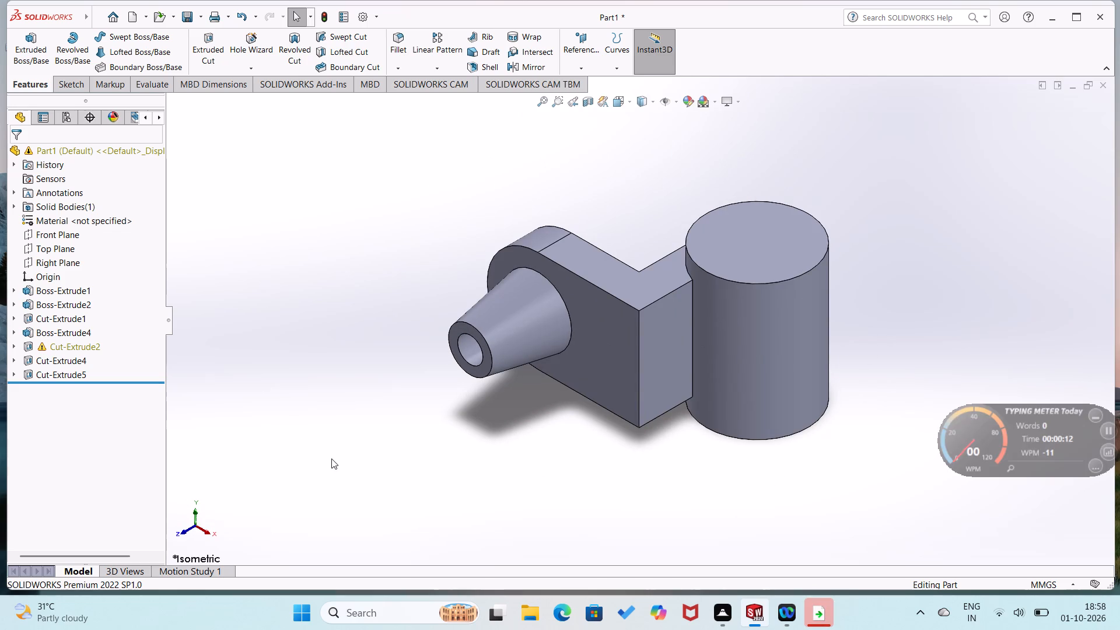
{"action": "left_click", "coordinate": [331, 459]}
{"action": "right_click", "coordinate": [738, 249]}
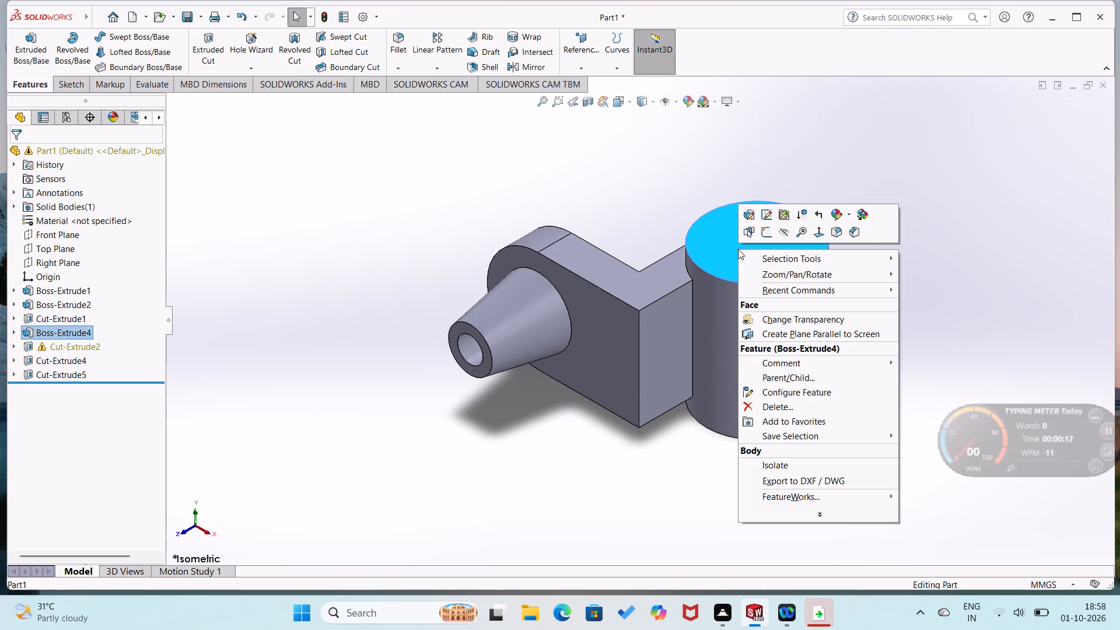
{"action": "left_click", "coordinate": [770, 236]}
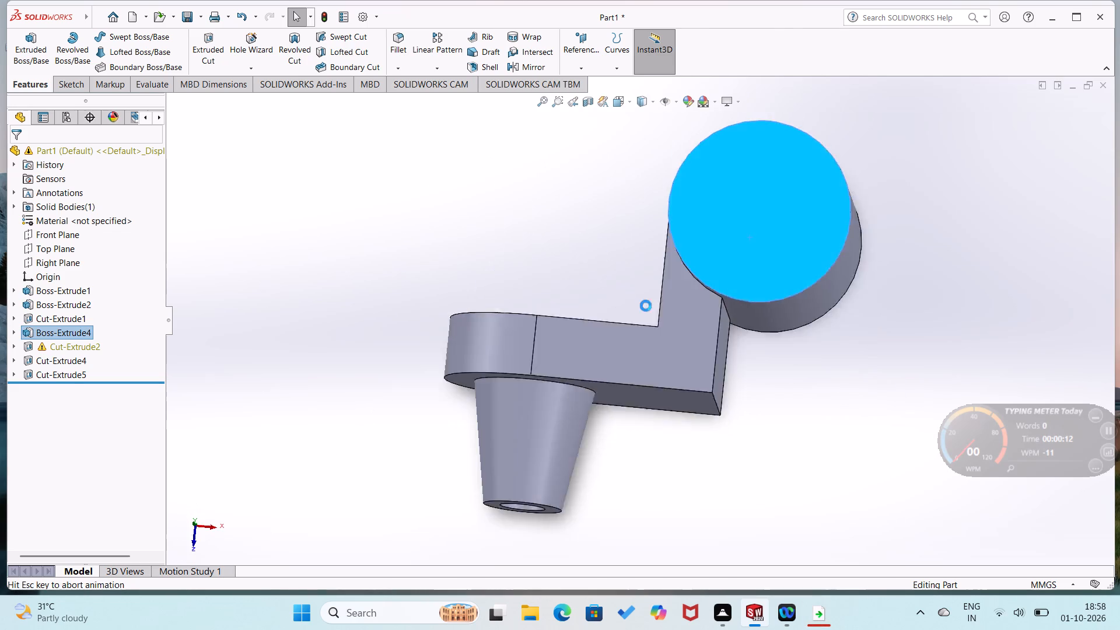
{"action": "left_click", "coordinate": [550, 273]}
{"action": "right_click_drag", "start_coordinate": [517, 257], "coordinate": [579, 246]}
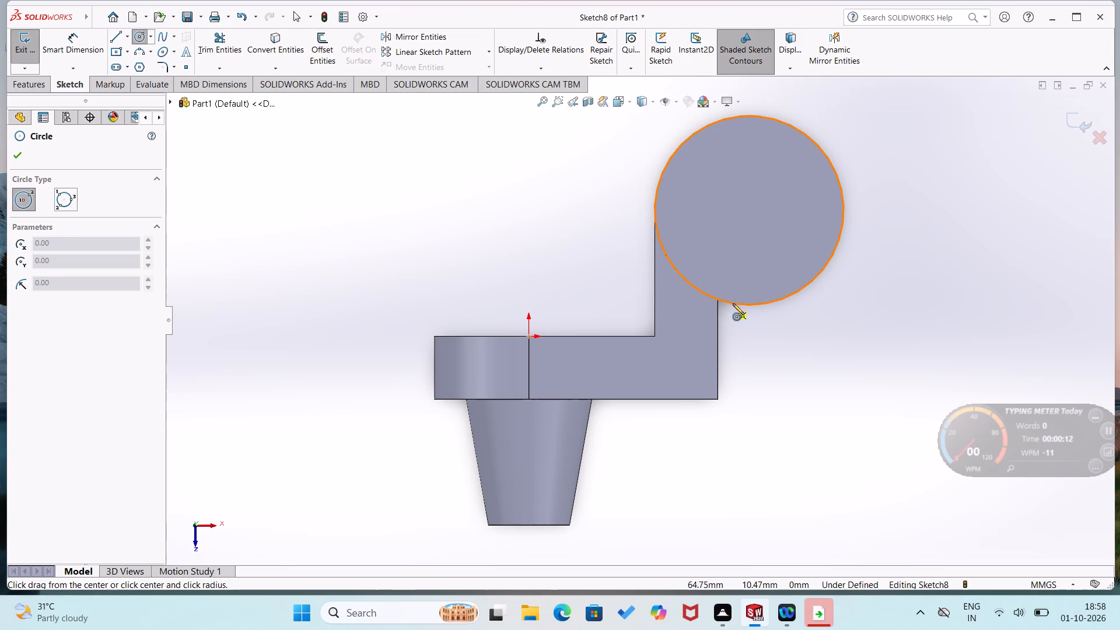
{"action": "left_click", "coordinate": [747, 209]}
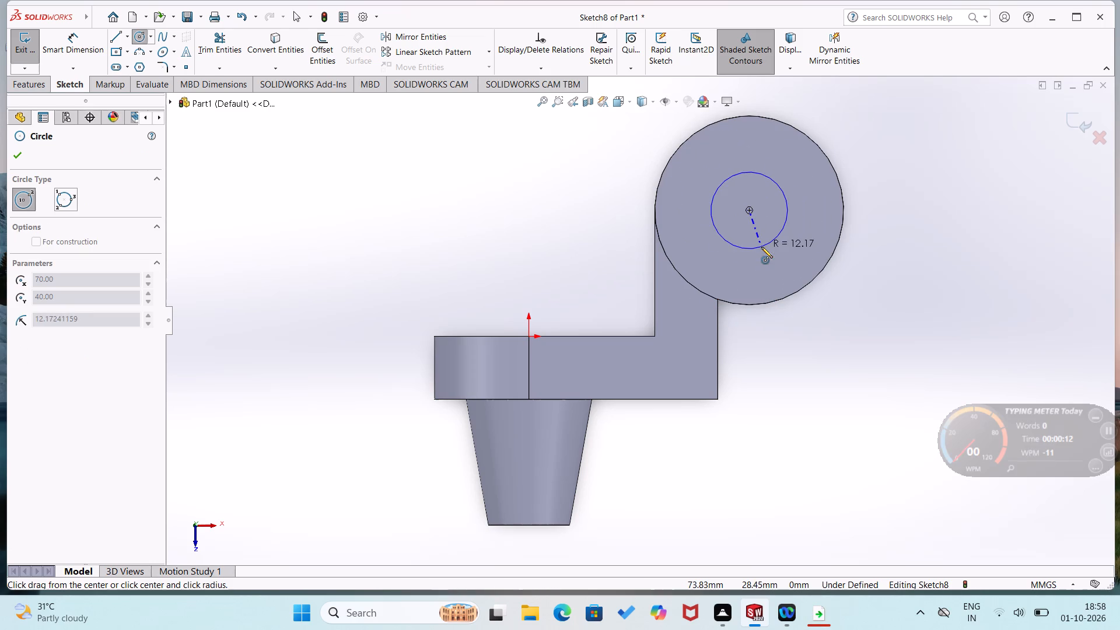
{"action": "left_click", "coordinate": [761, 260]}
Dimension the circle on the cylinder's top face with a diameter of 30 mm.
{"action": "right_click_drag", "start_coordinate": [782, 349], "coordinate": [785, 271]}
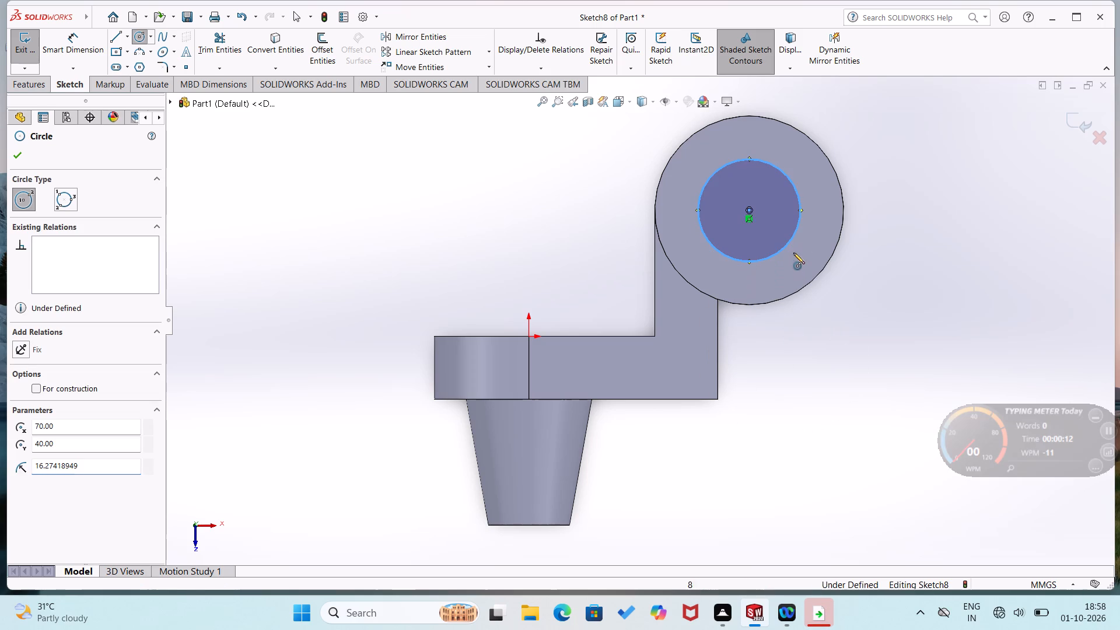
{"action": "right_click_drag", "start_coordinate": [783, 384], "coordinate": [764, 247]}
{"action": "left_click", "coordinate": [771, 253]}
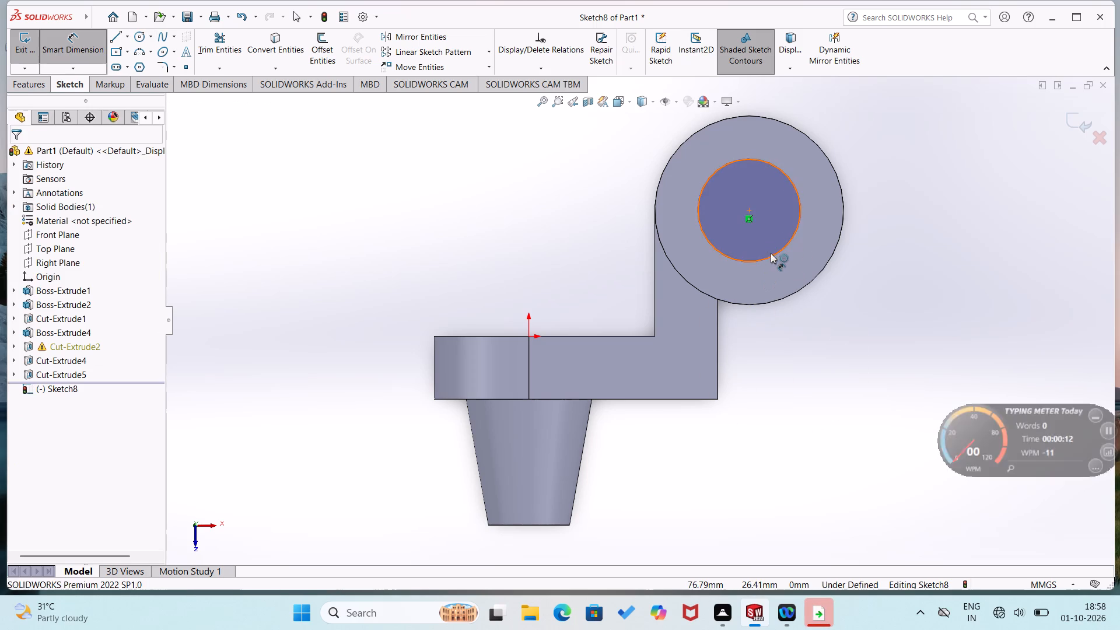
{"action": "left_click", "coordinate": [860, 236]}
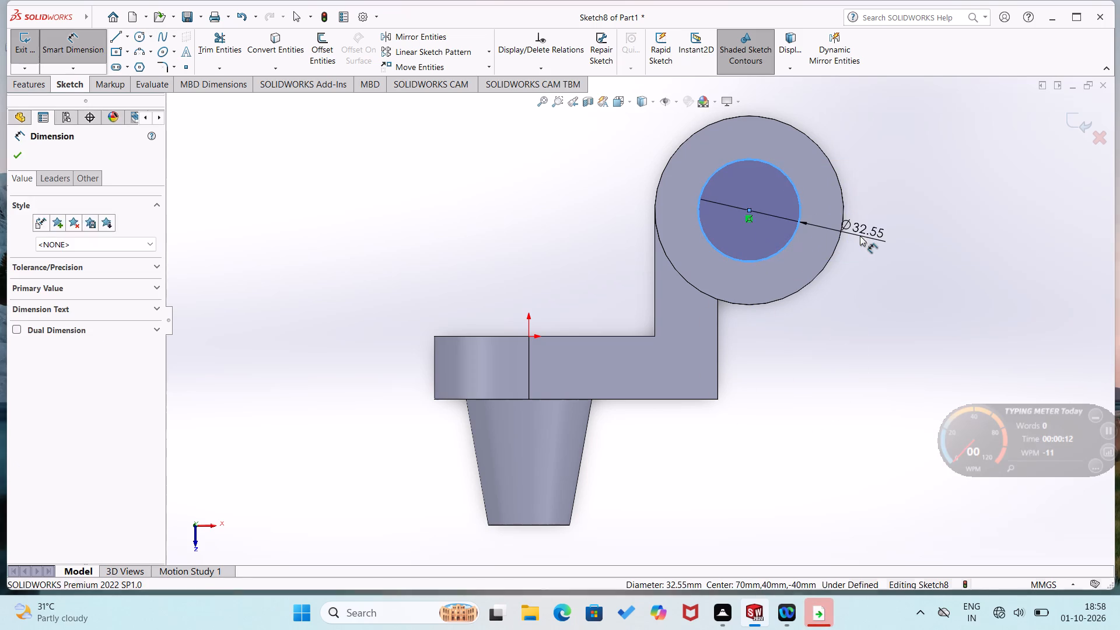
{"action": "type", "text": "30"}
{"action": "key", "text": "Return"}
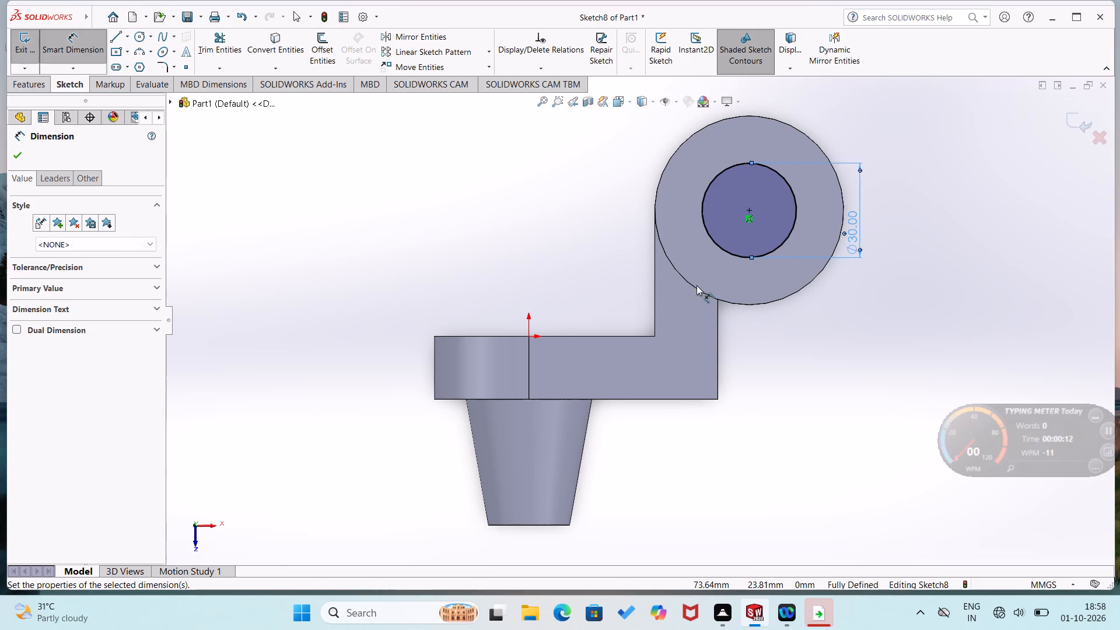
{"action": "left_click", "coordinate": [538, 191]}
Cut-extrude the 30 mm circle down through the cylinder with a blind depth of 100 mm.
{"action": "left_click", "coordinate": [36, 83]}
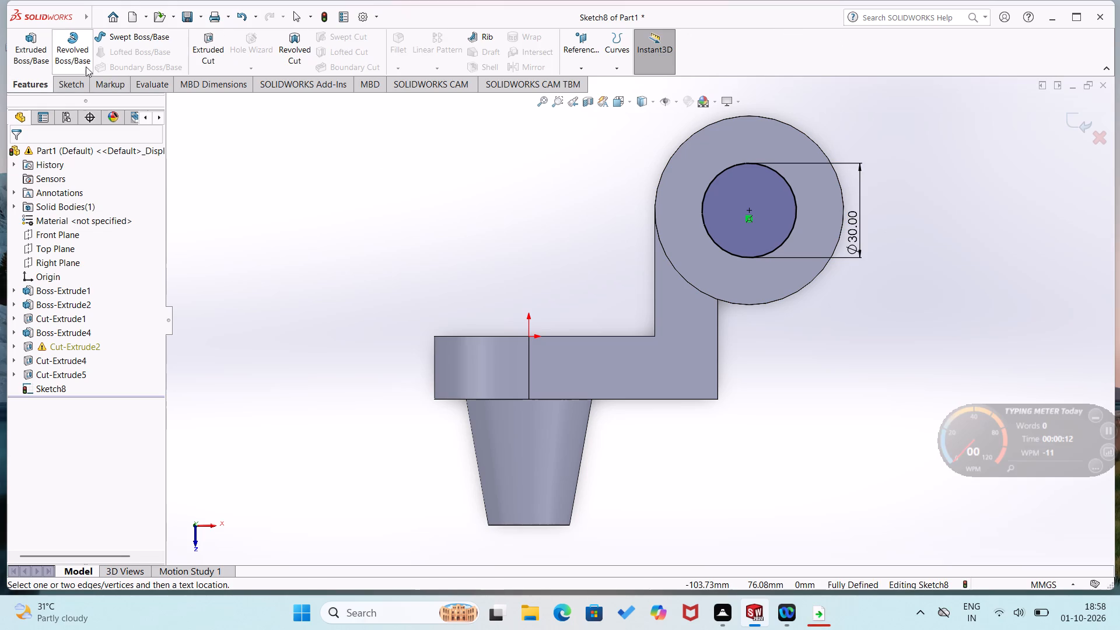
{"action": "left_click", "coordinate": [192, 53]}
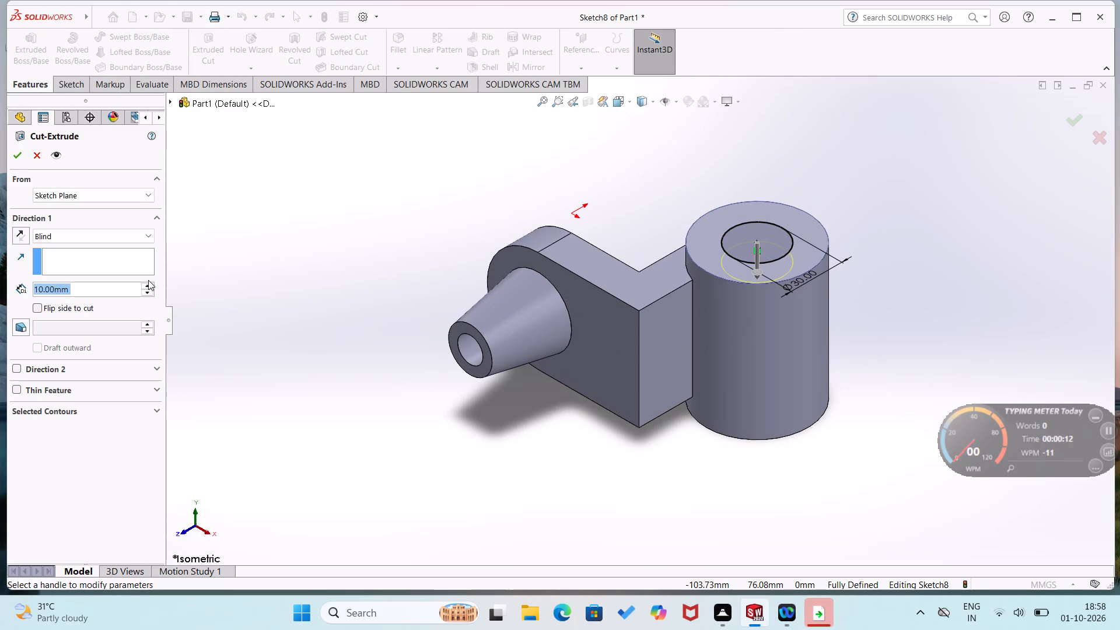
{"action": "triple_click", "coordinate": [148, 287]}
{"action": "triple_click", "coordinate": [148, 287]}
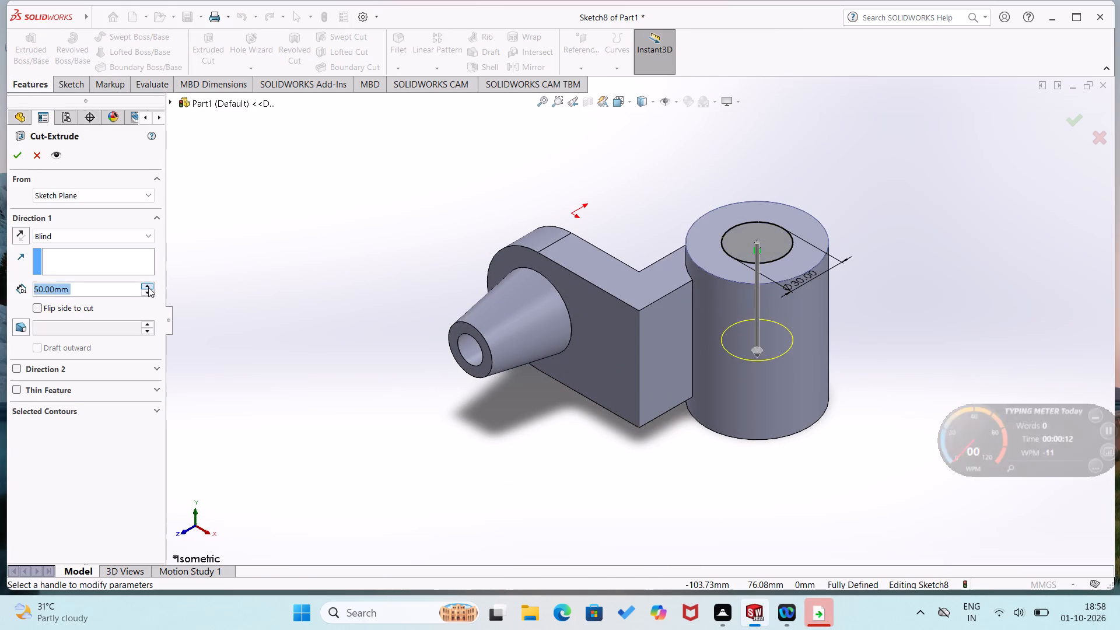
{"action": "triple_click", "coordinate": [148, 287]}
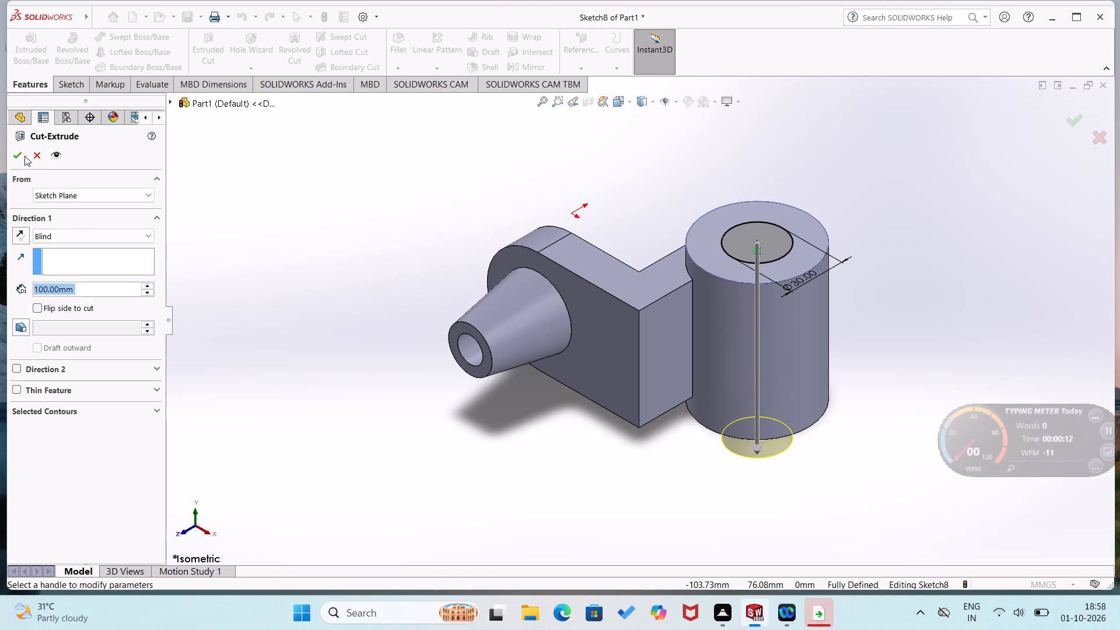
{"action": "left_click", "coordinate": [24, 156]}
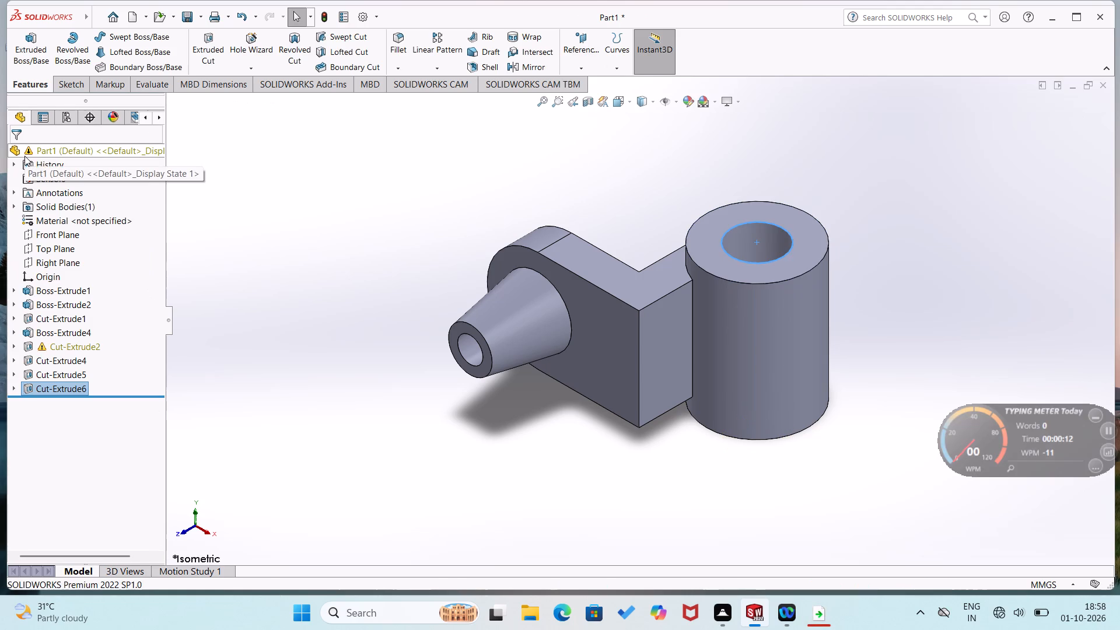
{"action": "left_click", "coordinate": [230, 279]}
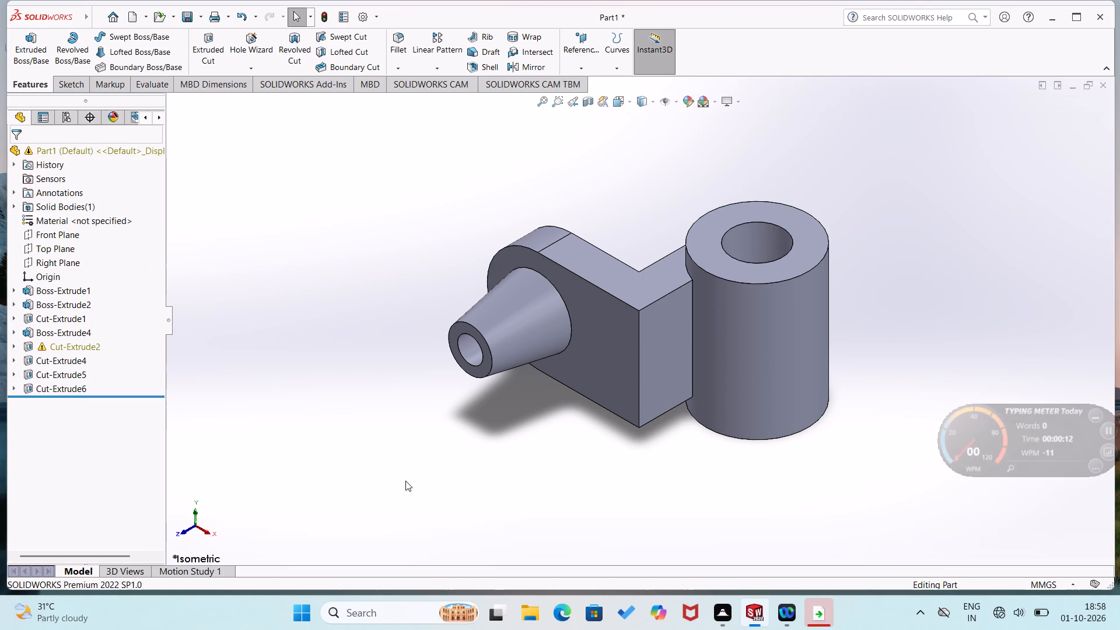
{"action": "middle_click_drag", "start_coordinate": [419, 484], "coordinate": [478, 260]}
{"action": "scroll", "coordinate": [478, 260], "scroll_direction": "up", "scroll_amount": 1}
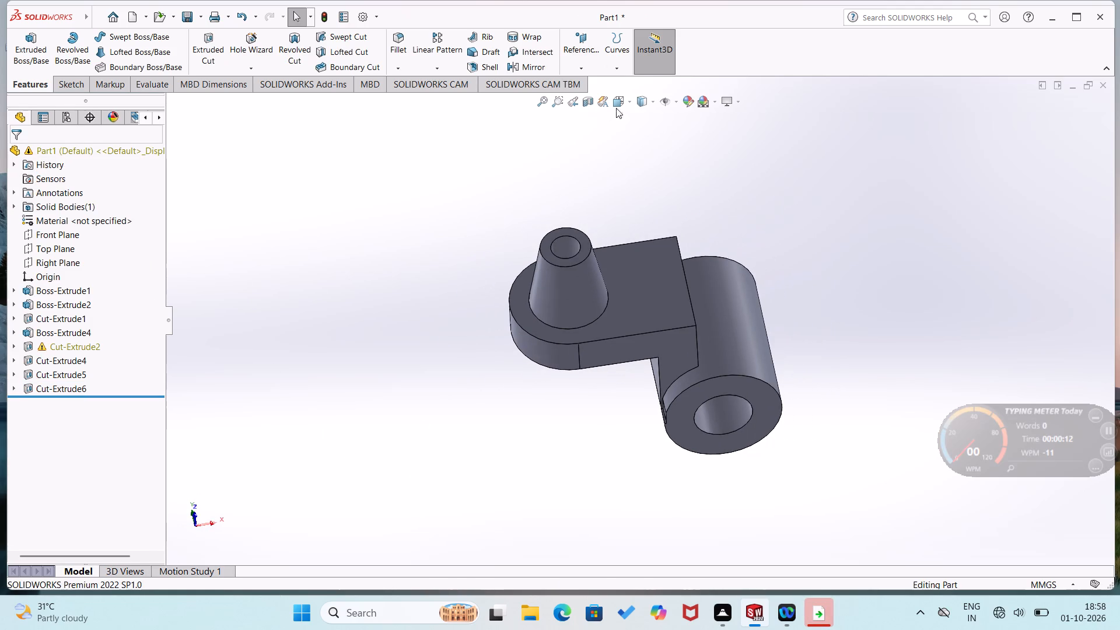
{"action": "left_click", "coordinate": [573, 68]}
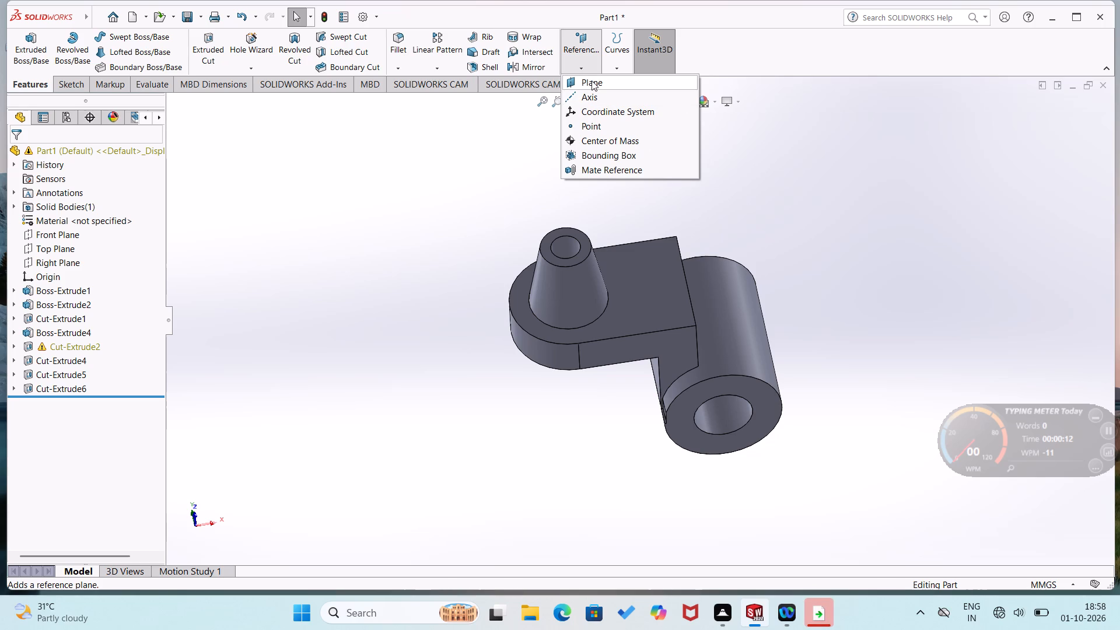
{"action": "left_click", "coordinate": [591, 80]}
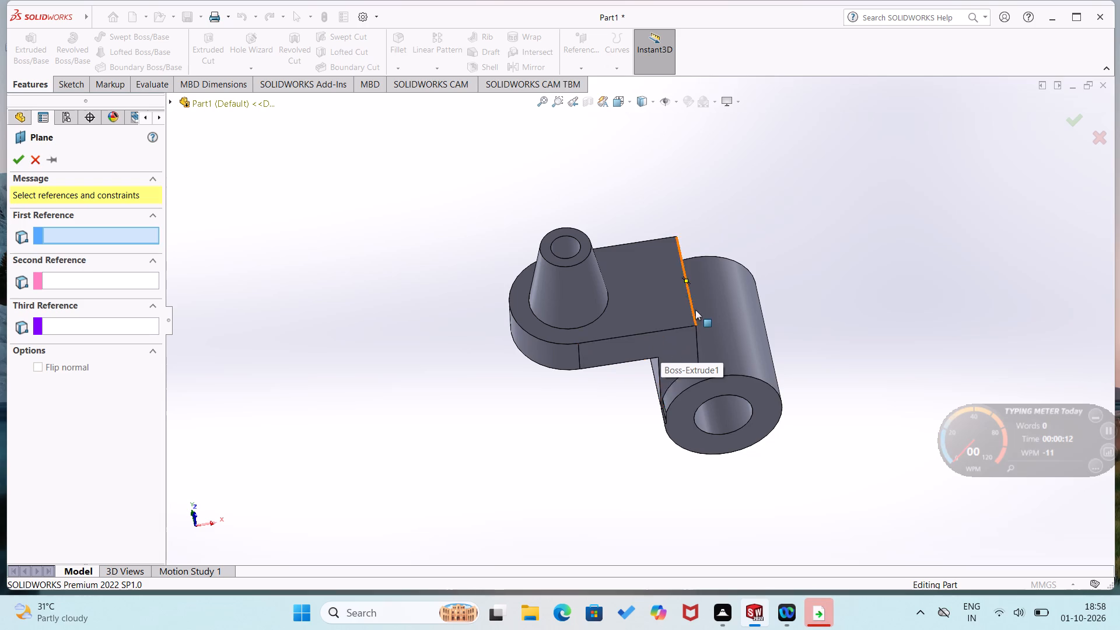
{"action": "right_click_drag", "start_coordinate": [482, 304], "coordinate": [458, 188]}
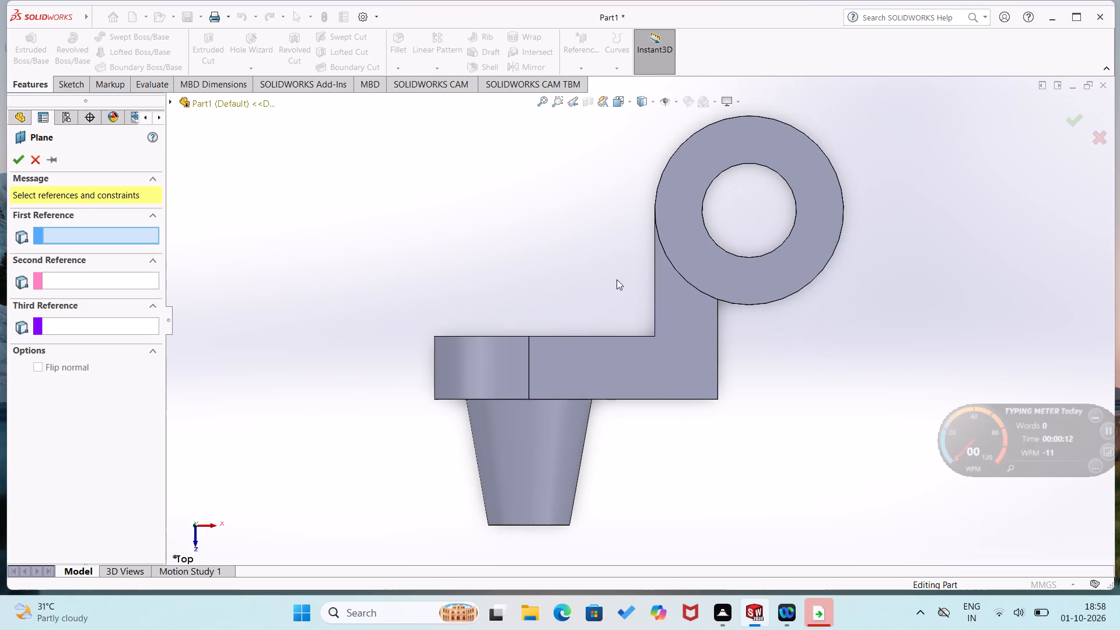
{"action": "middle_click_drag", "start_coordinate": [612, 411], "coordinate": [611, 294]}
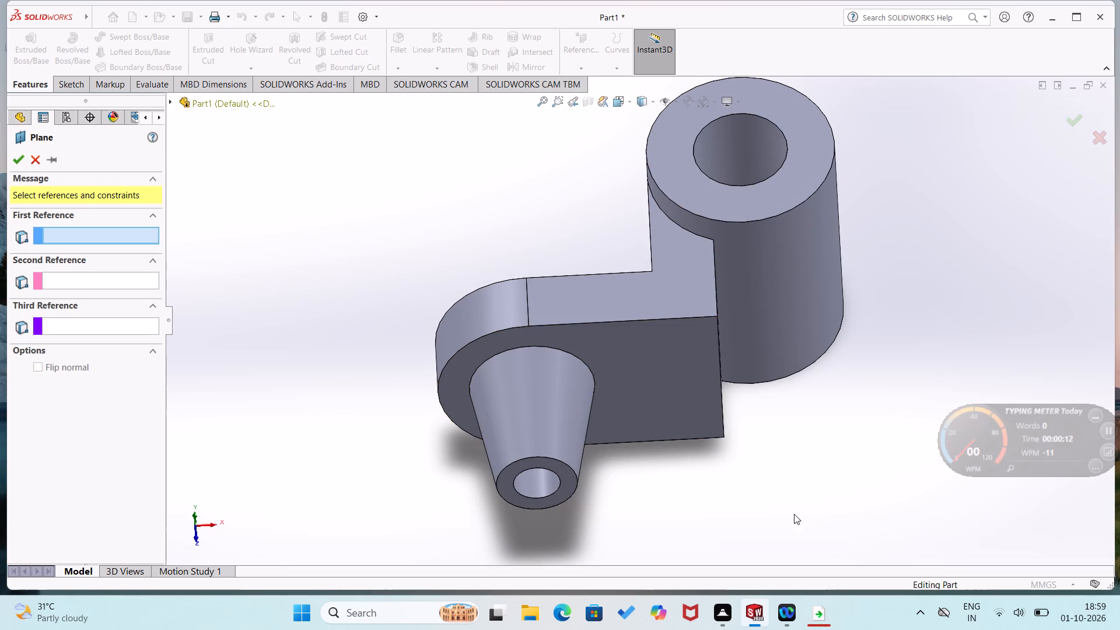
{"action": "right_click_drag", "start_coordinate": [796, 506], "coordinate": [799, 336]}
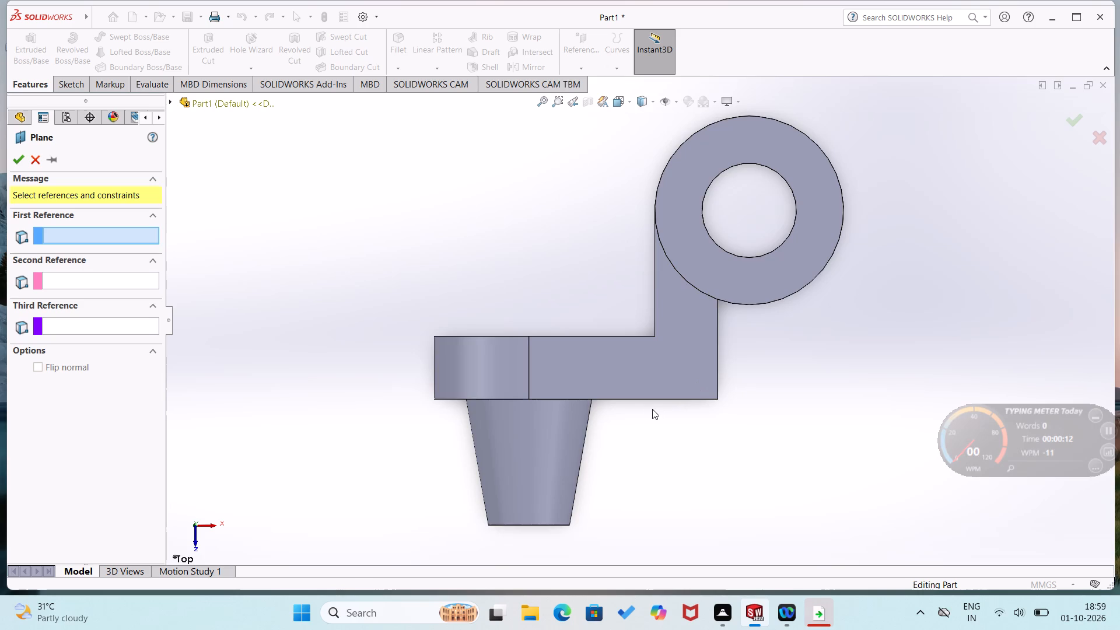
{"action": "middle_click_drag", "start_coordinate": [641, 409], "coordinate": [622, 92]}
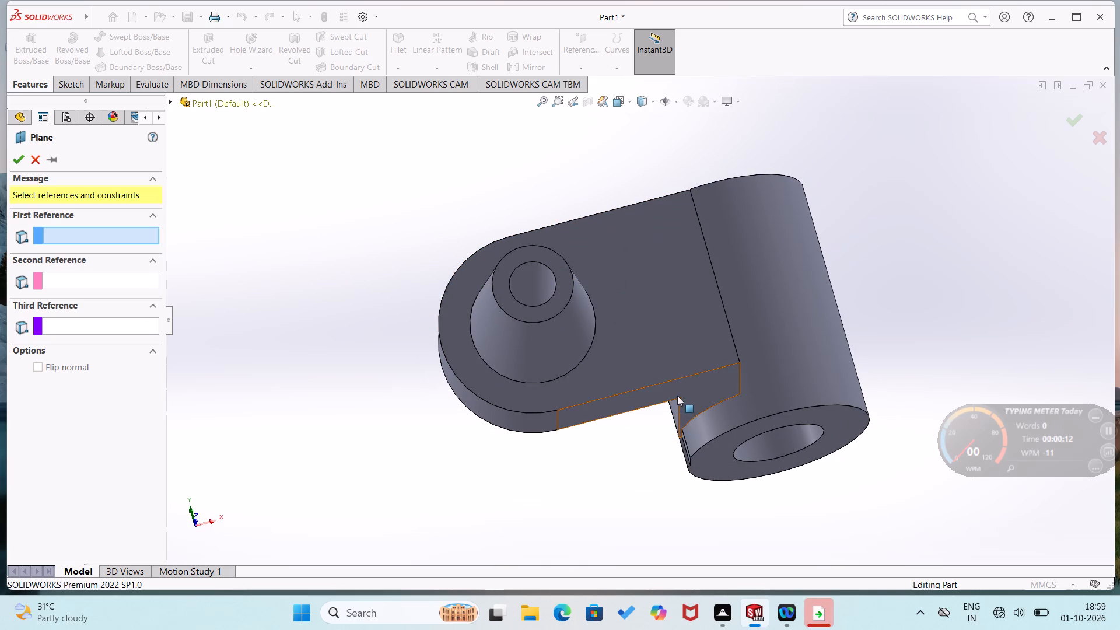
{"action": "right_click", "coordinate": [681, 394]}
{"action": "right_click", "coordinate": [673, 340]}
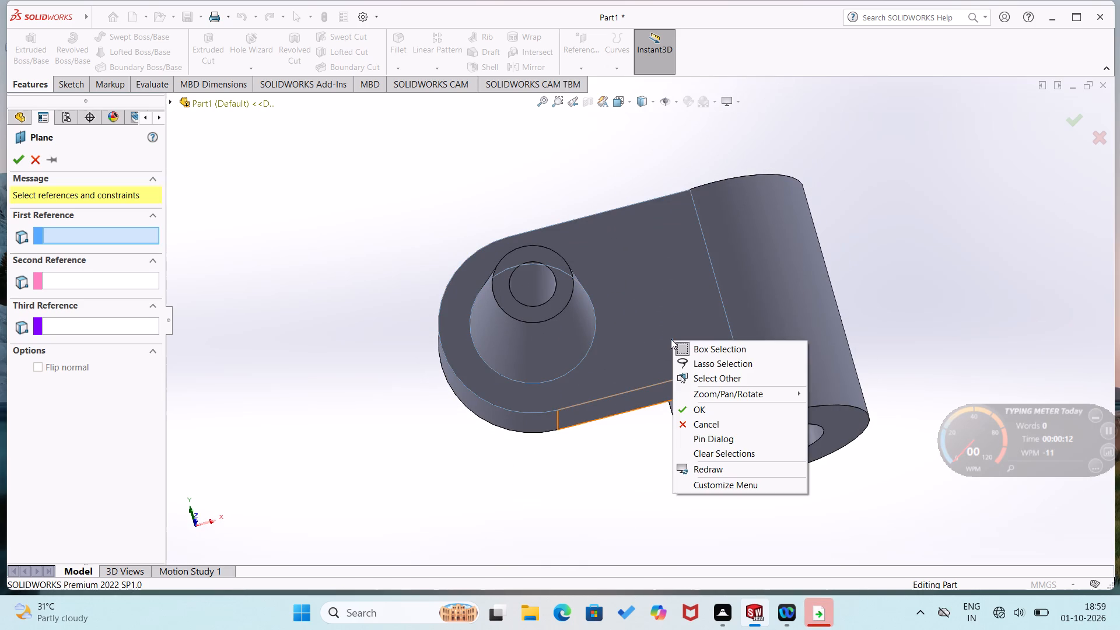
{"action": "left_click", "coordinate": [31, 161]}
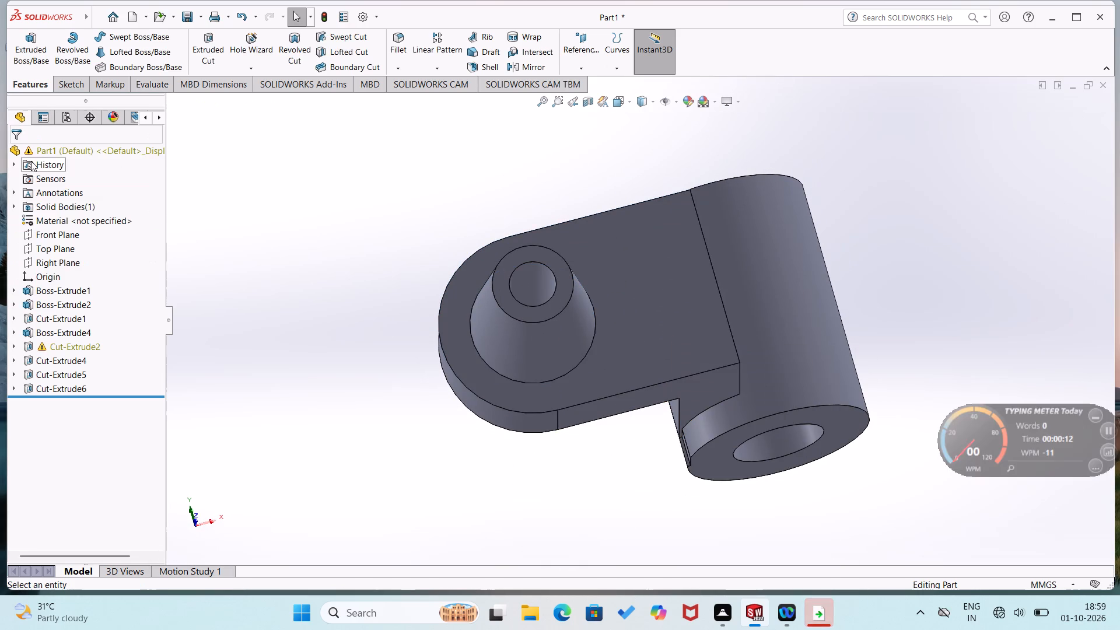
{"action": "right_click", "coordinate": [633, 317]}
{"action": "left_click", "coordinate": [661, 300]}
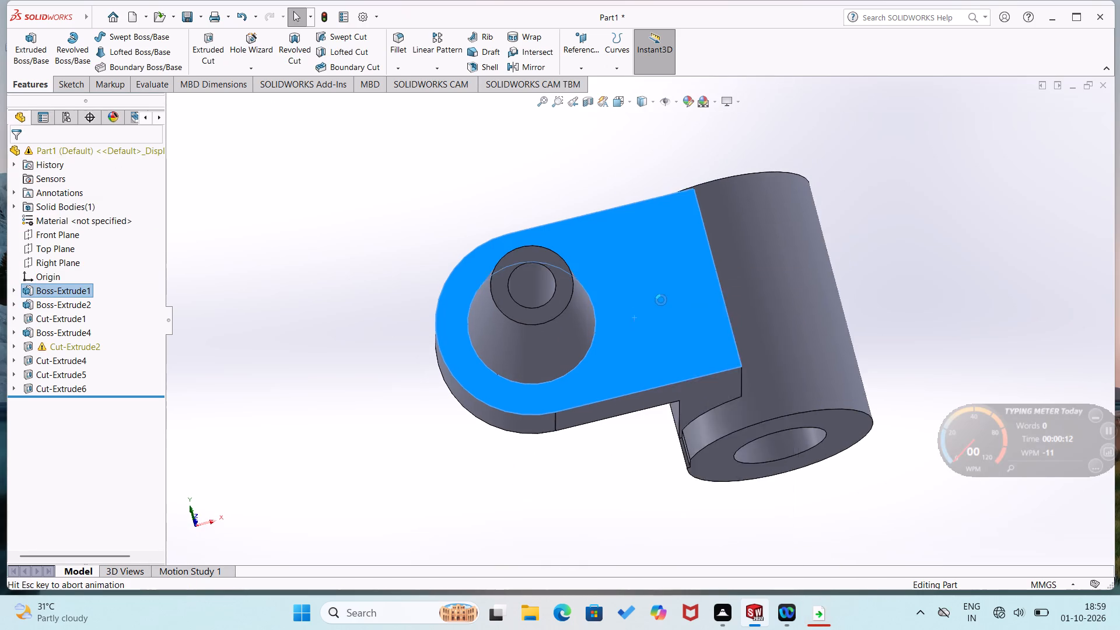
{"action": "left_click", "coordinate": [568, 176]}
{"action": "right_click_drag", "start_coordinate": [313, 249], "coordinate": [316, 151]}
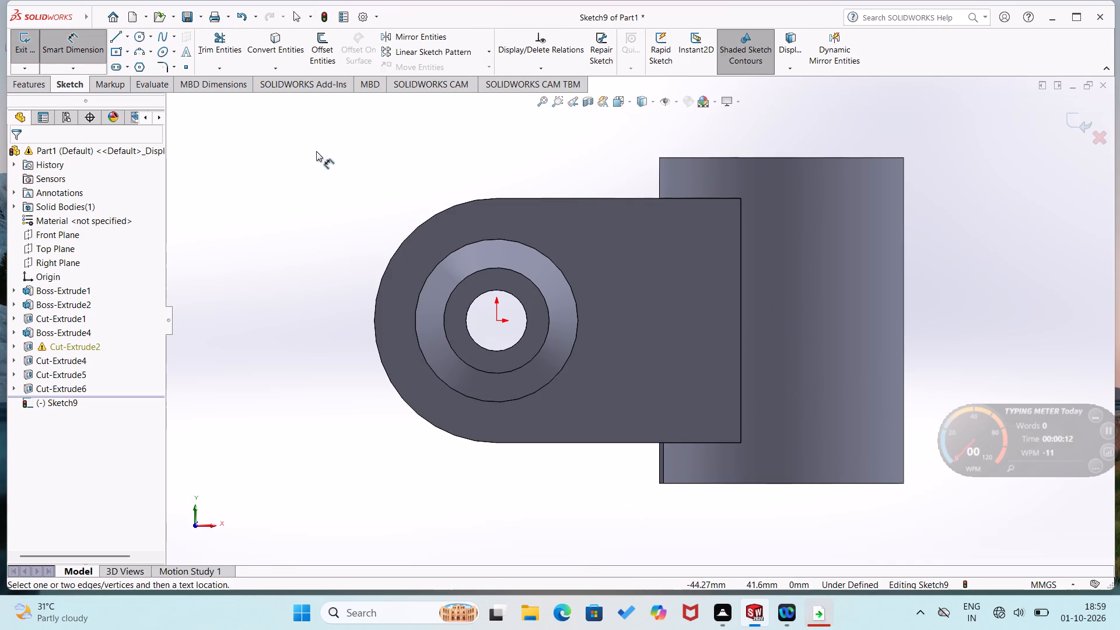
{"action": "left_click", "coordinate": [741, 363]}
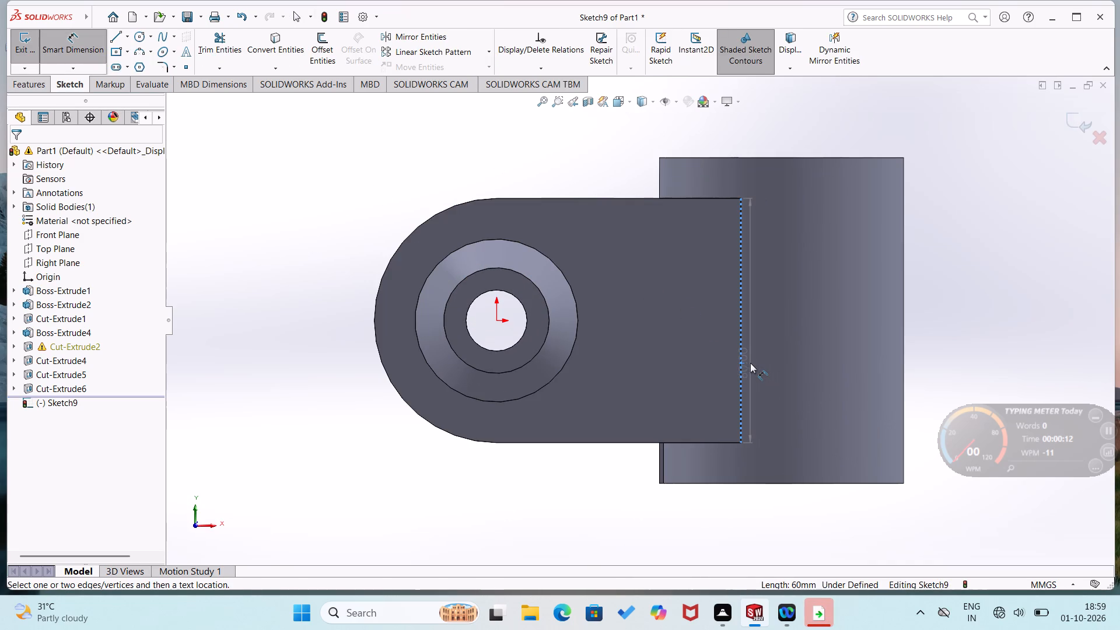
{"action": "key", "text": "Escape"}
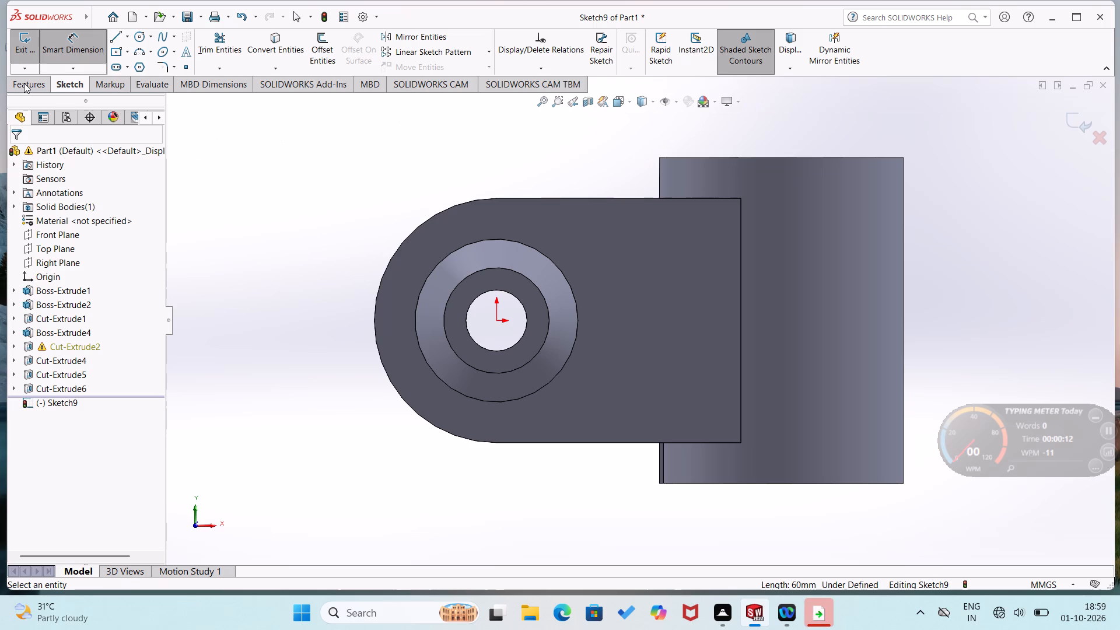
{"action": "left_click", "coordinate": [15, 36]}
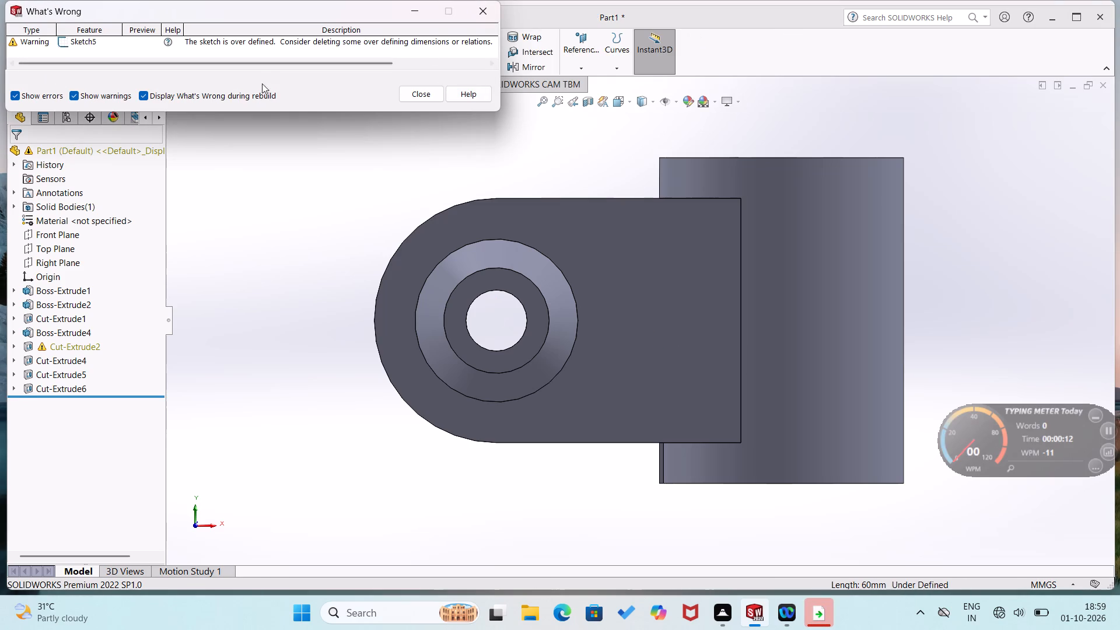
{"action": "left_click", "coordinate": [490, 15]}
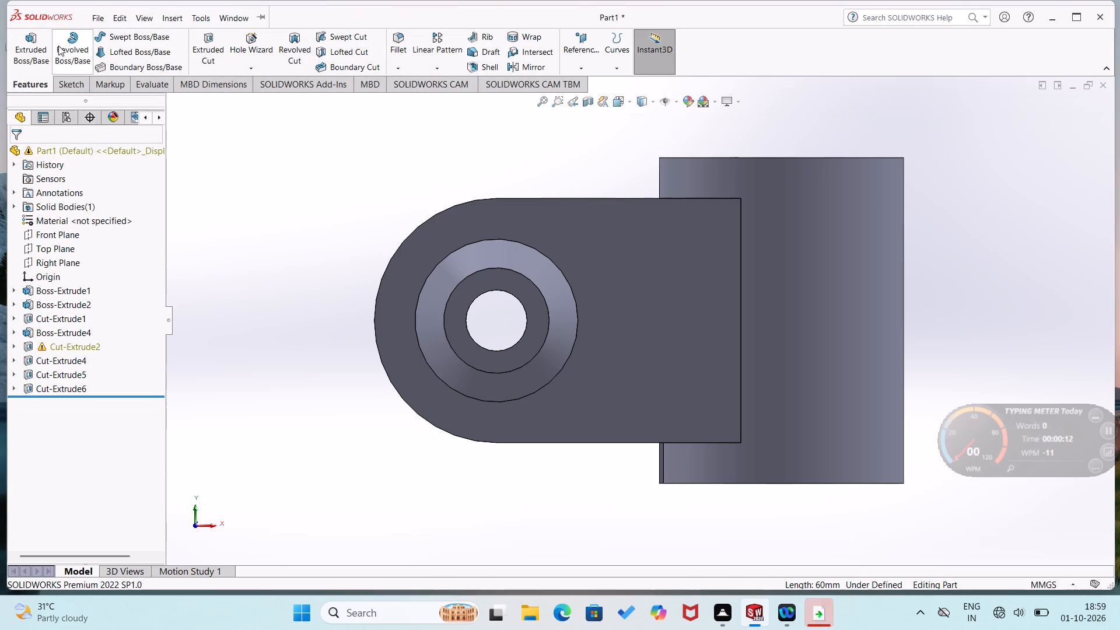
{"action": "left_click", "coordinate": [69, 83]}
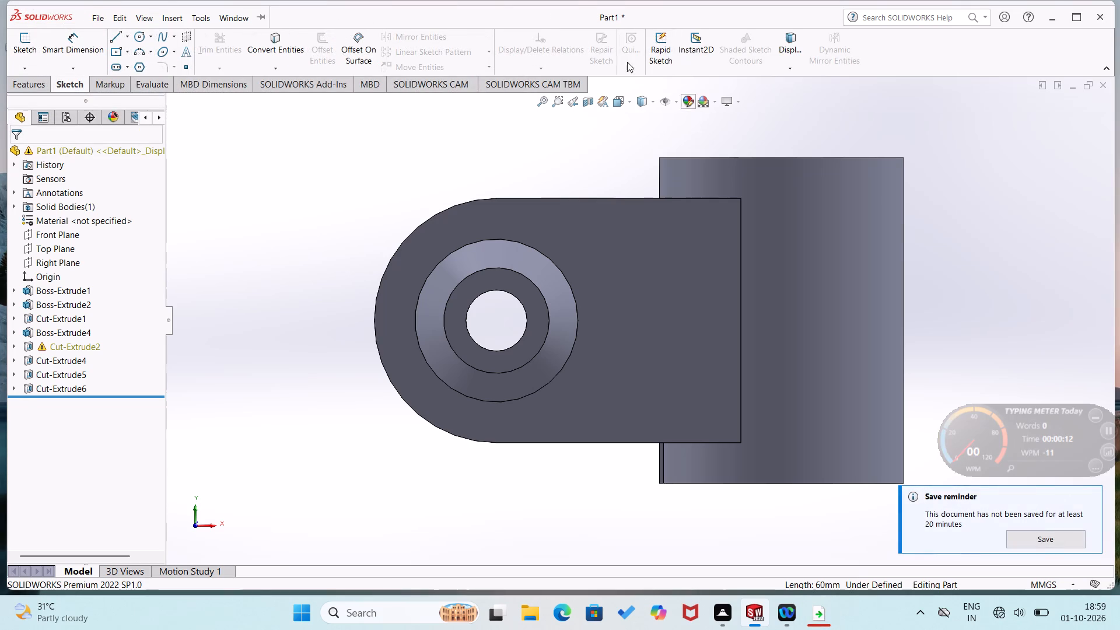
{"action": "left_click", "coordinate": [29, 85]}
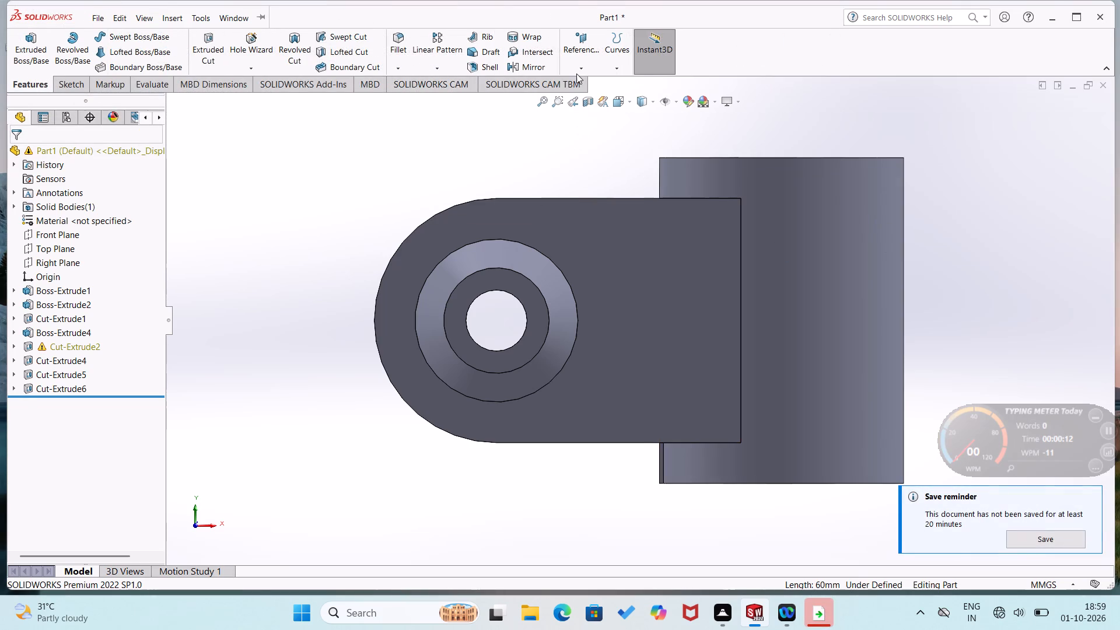
Create a reference plane offset 30 mm from the L-bracket's flat side face, flipped inward into the body.
{"action": "left_click", "coordinate": [577, 72]}
{"action": "left_click", "coordinate": [577, 78]}
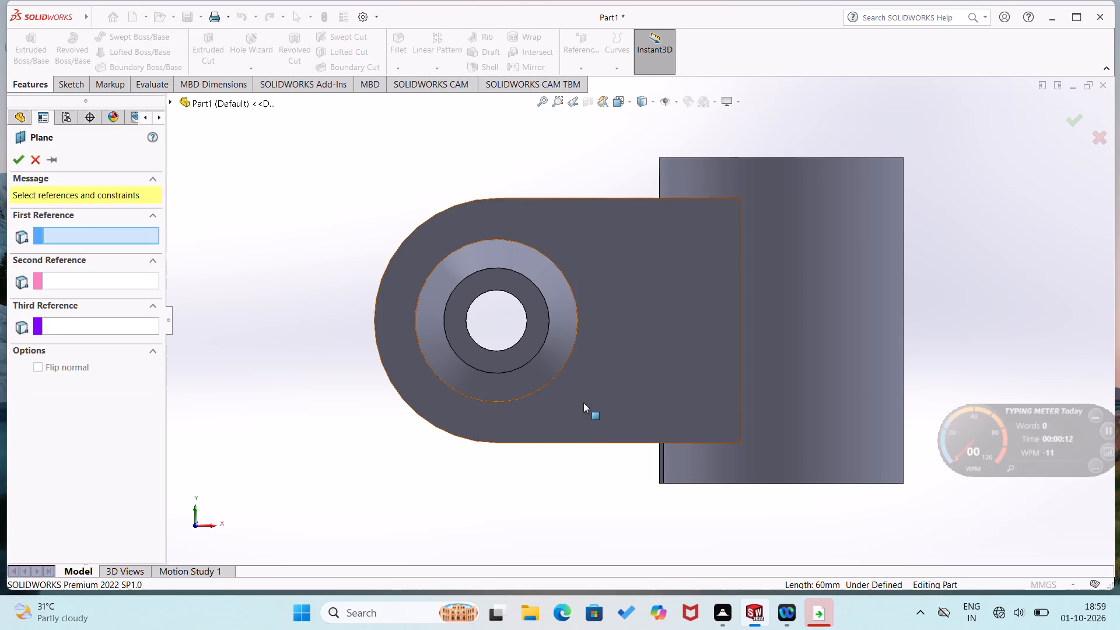
{"action": "middle_click_drag", "start_coordinate": [581, 444], "coordinate": [579, 296]}
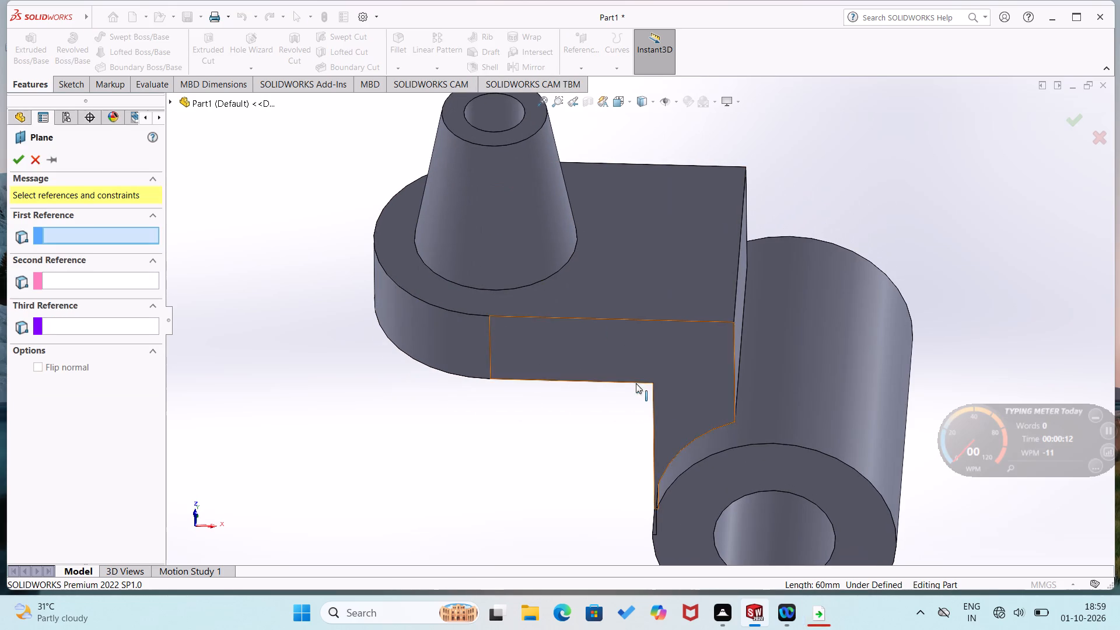
{"action": "right_click", "coordinate": [700, 386]}
{"action": "left_click", "coordinate": [671, 368]}
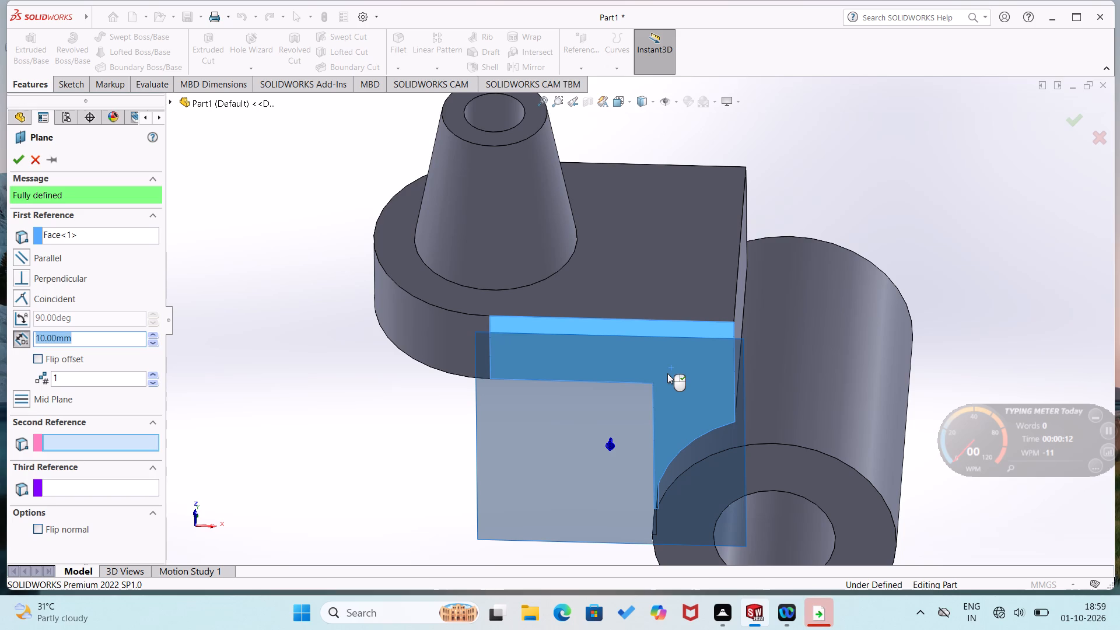
{"action": "type", "text": "30"}
{"action": "key", "text": "Return"}
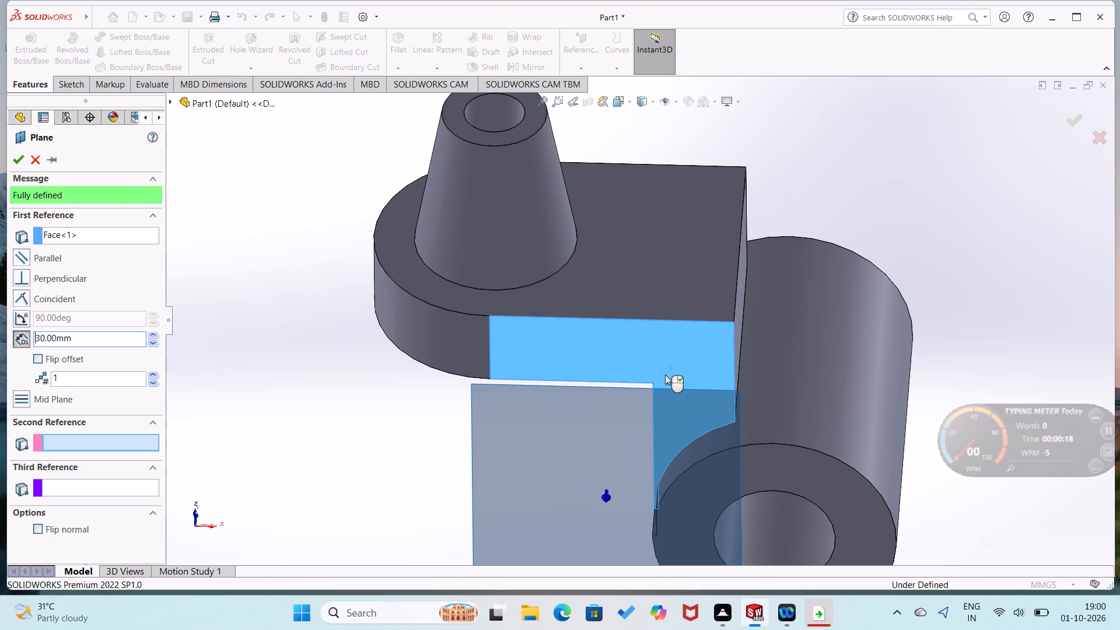
{"action": "left_click", "coordinate": [33, 359]}
{"action": "middle_click_drag", "start_coordinate": [203, 414], "coordinate": [190, 469]}
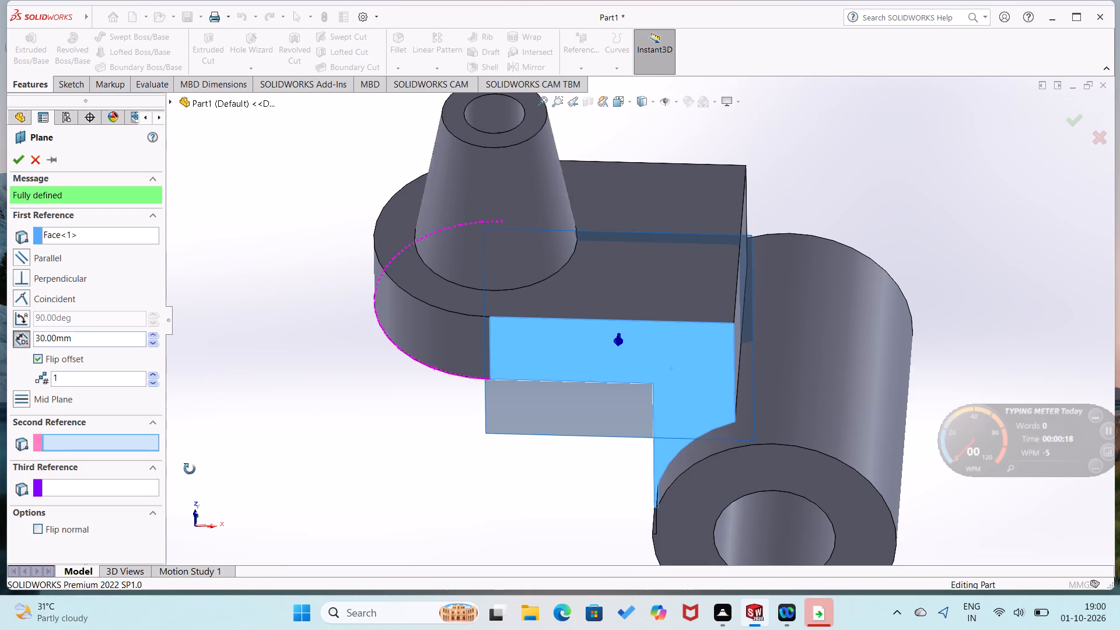
{"action": "middle_click_drag", "start_coordinate": [190, 469], "coordinate": [178, 513]}
{"action": "scroll", "coordinate": [178, 509], "scroll_direction": "up", "scroll_amount": 1}
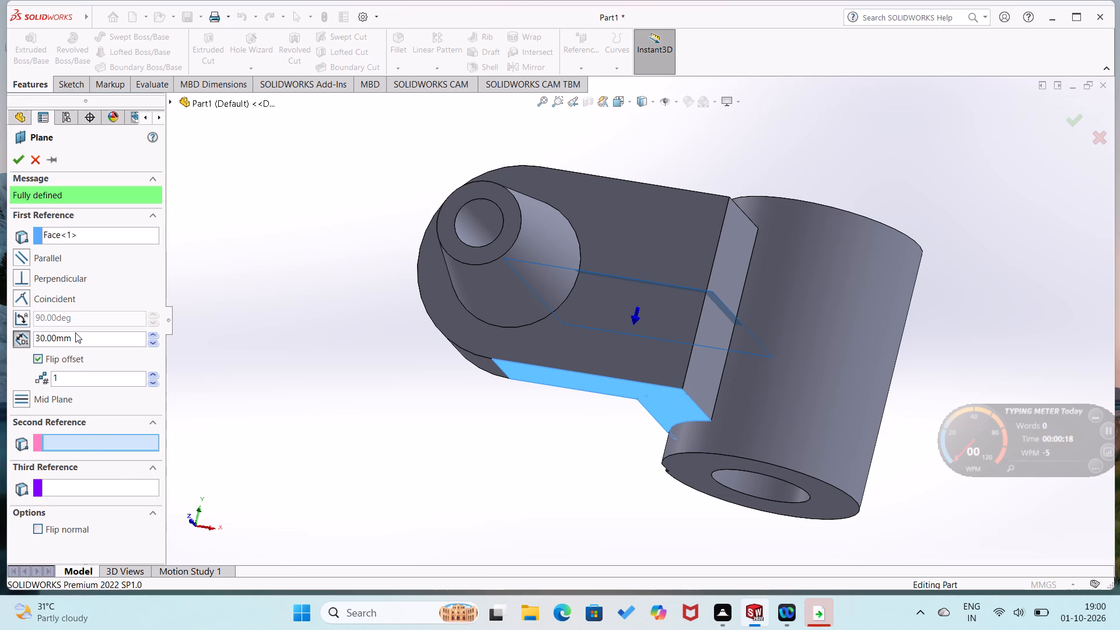
{"action": "left_click", "coordinate": [23, 160]}
{"action": "left_click", "coordinate": [232, 337]}
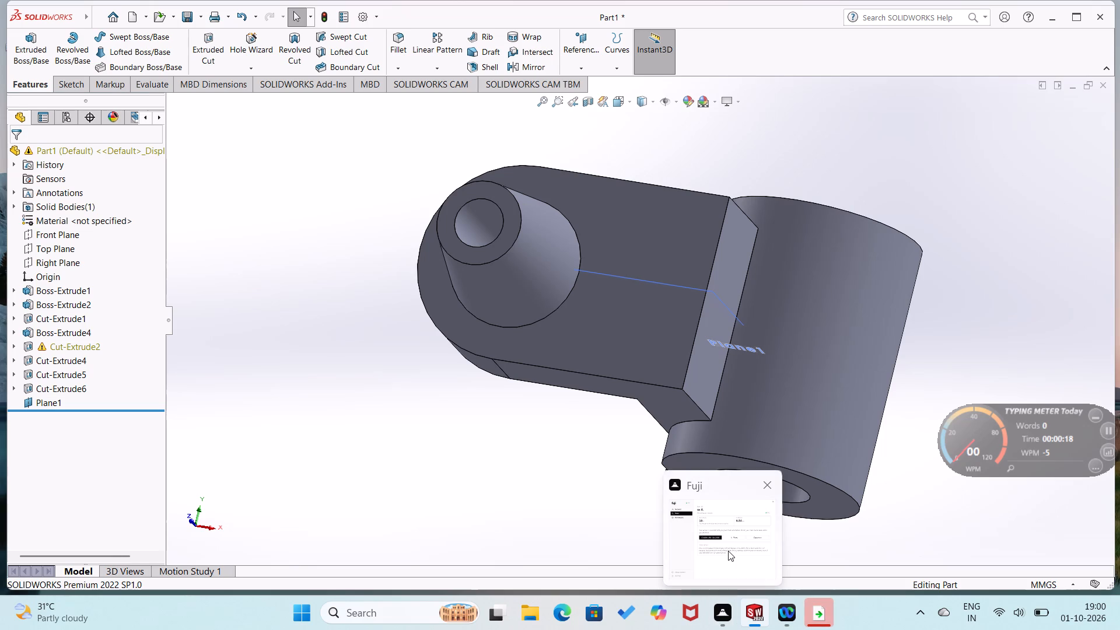
On the new offset plane, sketch a slanted line about 46 mm long from the bracket's outer corner to the cylinder's outer circle.
{"action": "left_click", "coordinate": [595, 484]}
{"action": "middle_click_drag", "start_coordinate": [566, 484], "coordinate": [597, 424]}
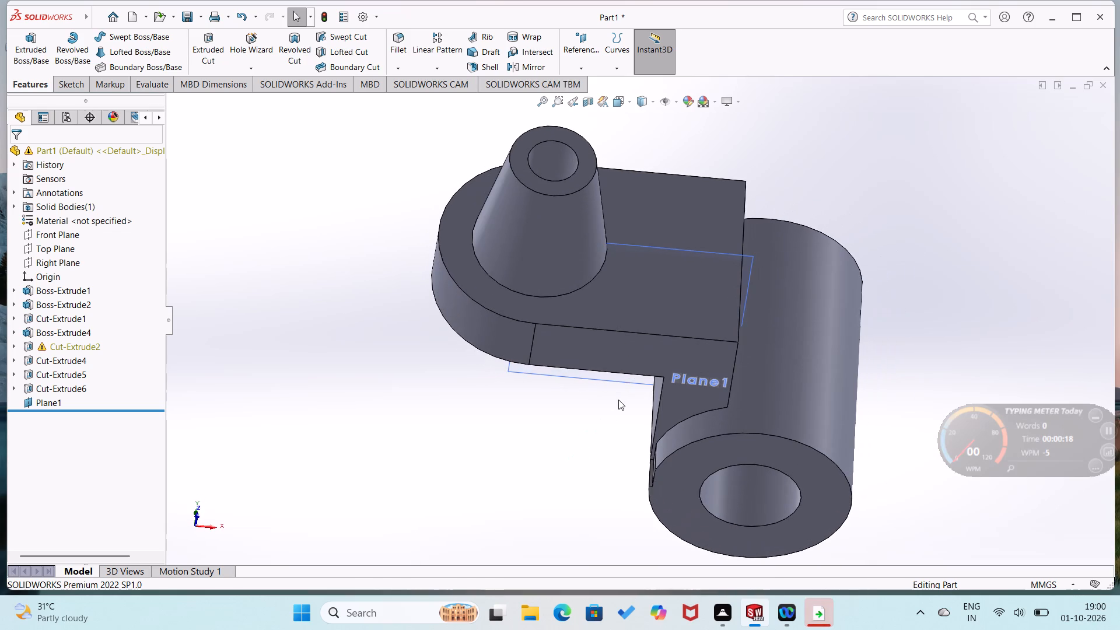
{"action": "right_click", "coordinate": [747, 282]}
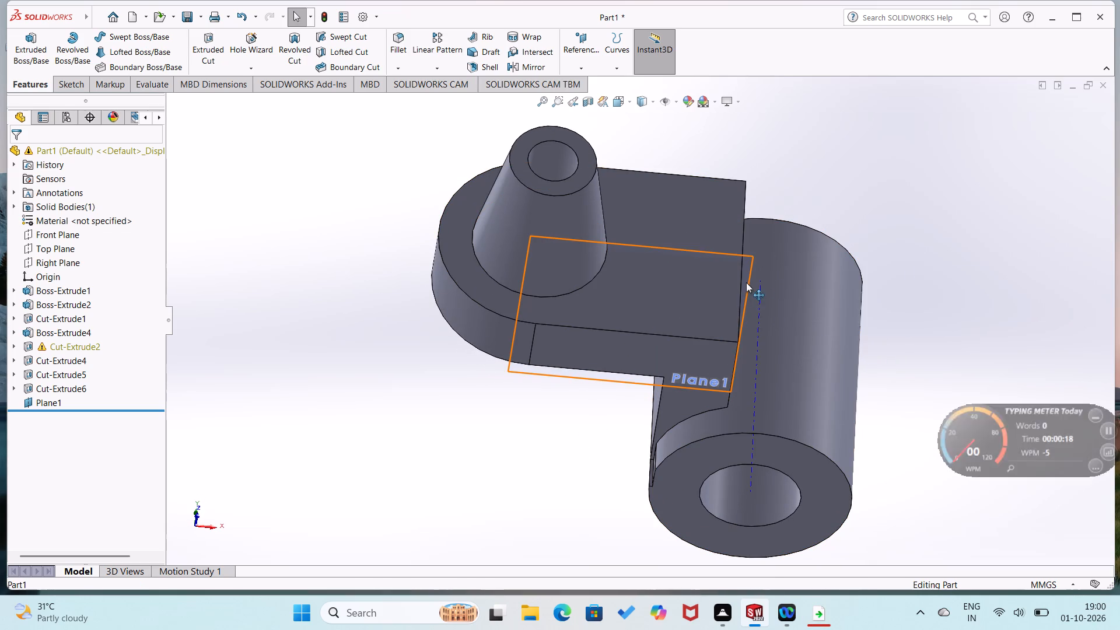
{"action": "left_click", "coordinate": [773, 267]}
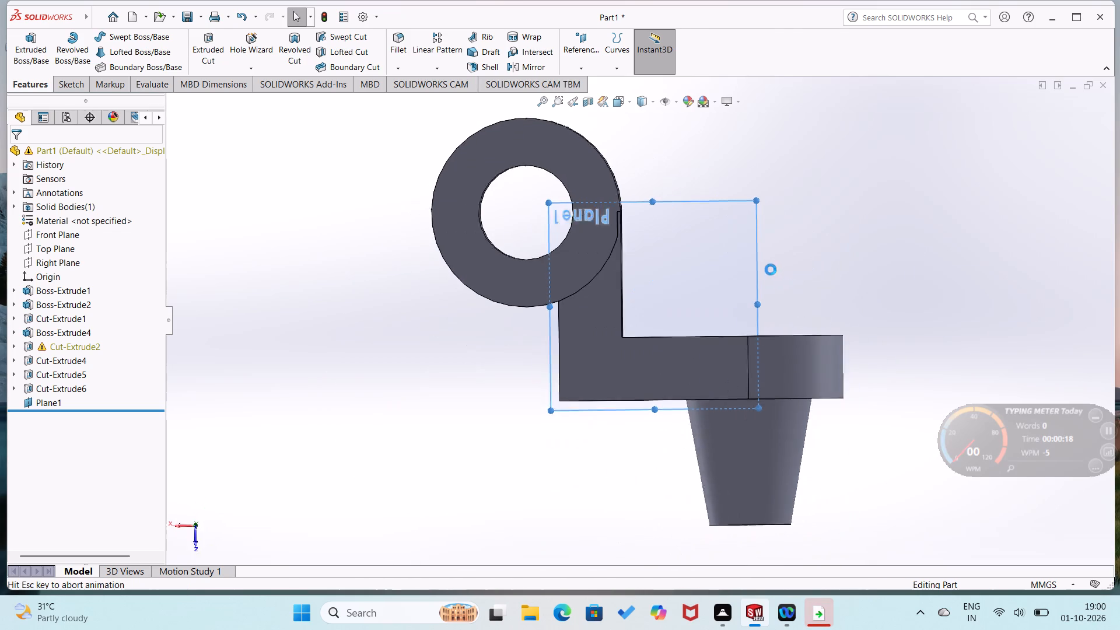
{"action": "right_click_drag", "start_coordinate": [656, 446], "coordinate": [552, 461]}
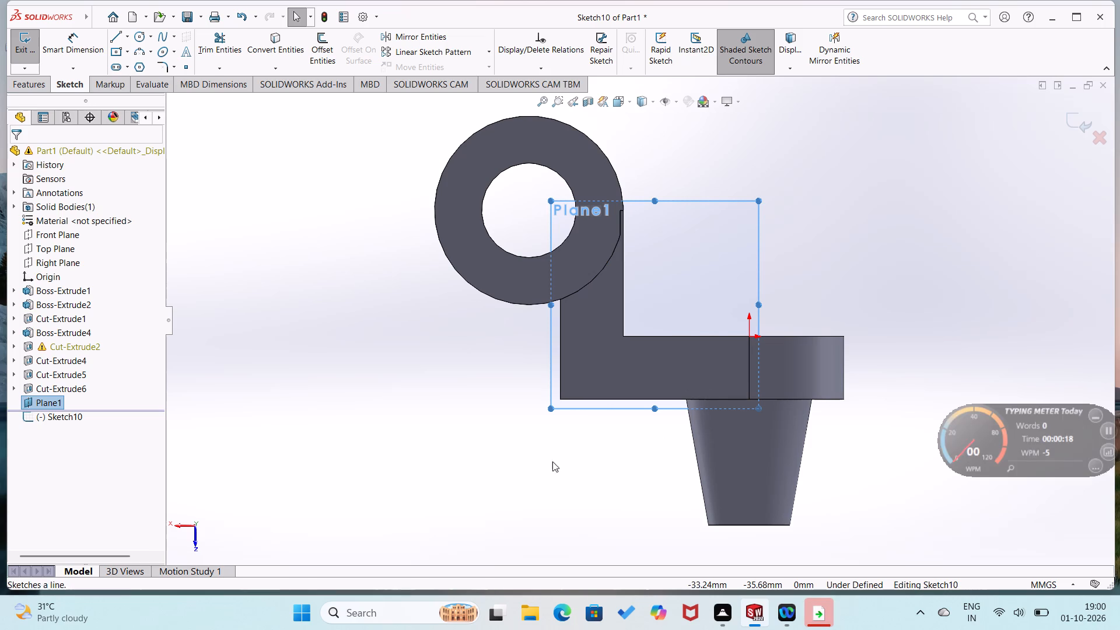
{"action": "right_click_drag", "start_coordinate": [552, 461], "coordinate": [525, 468]}
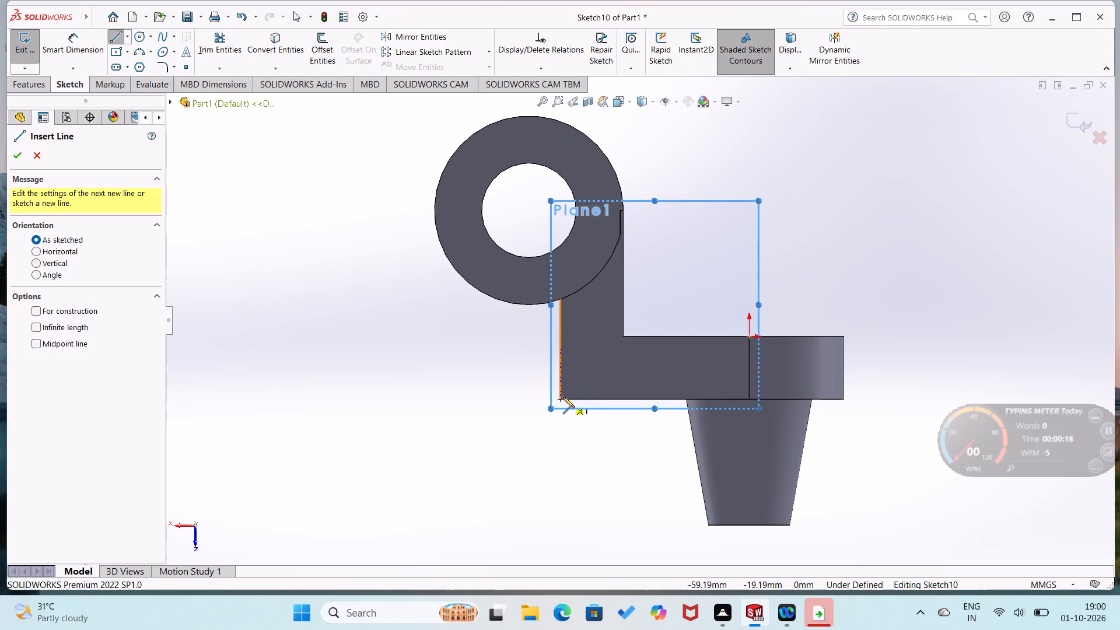
{"action": "left_click", "coordinate": [559, 398]}
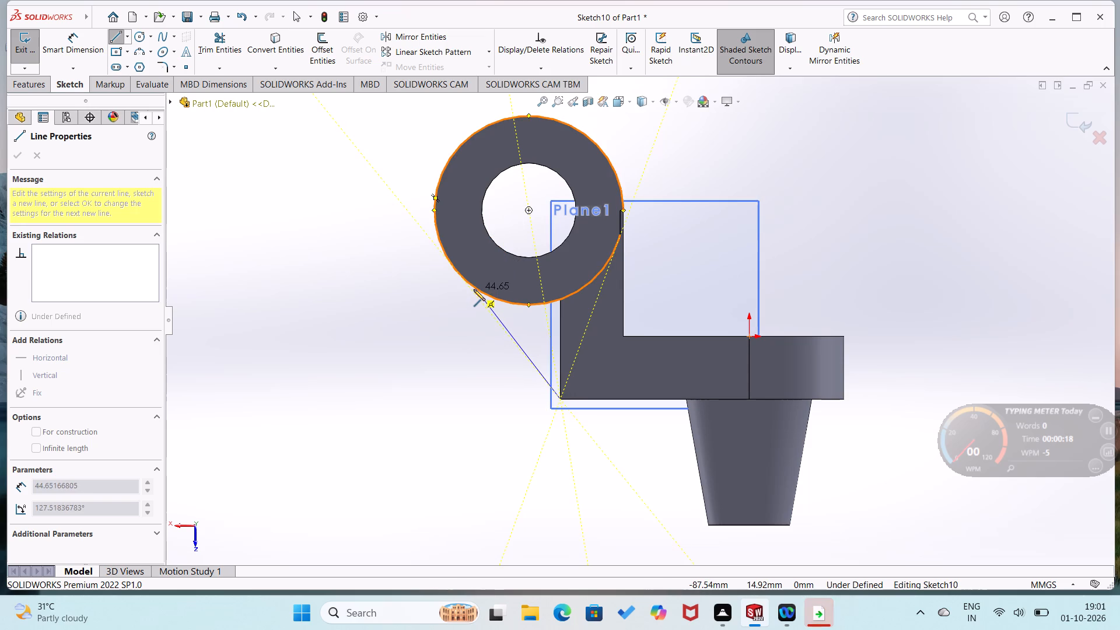
{"action": "left_click", "coordinate": [471, 285]}
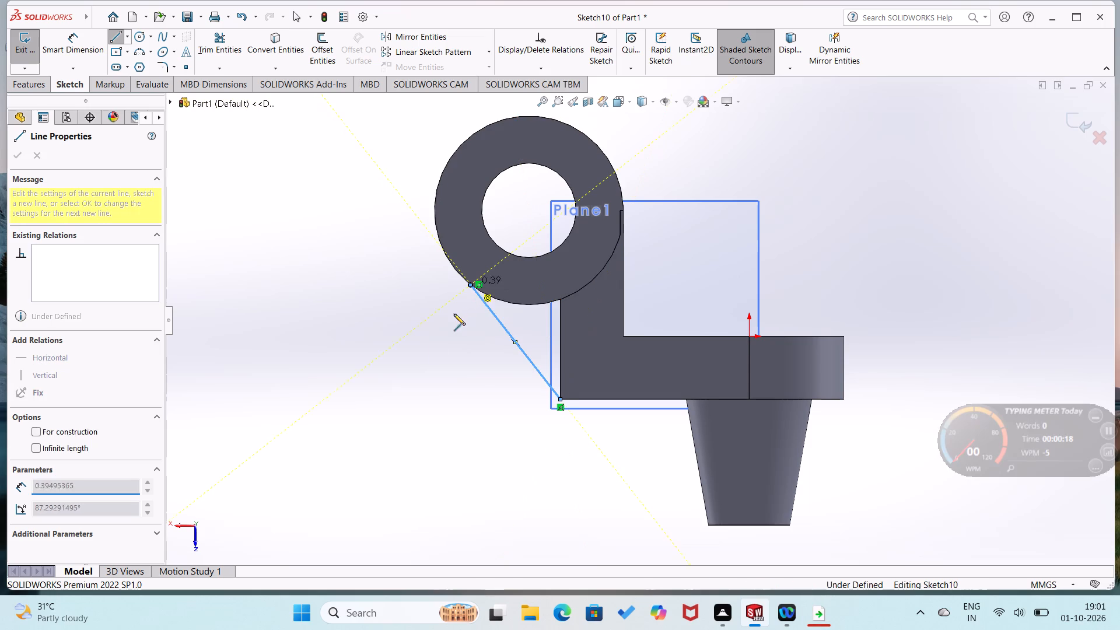
Dimension the slanted line with a length of 45 mm.
{"action": "right_click_drag", "start_coordinate": [420, 355], "coordinate": [408, 272]}
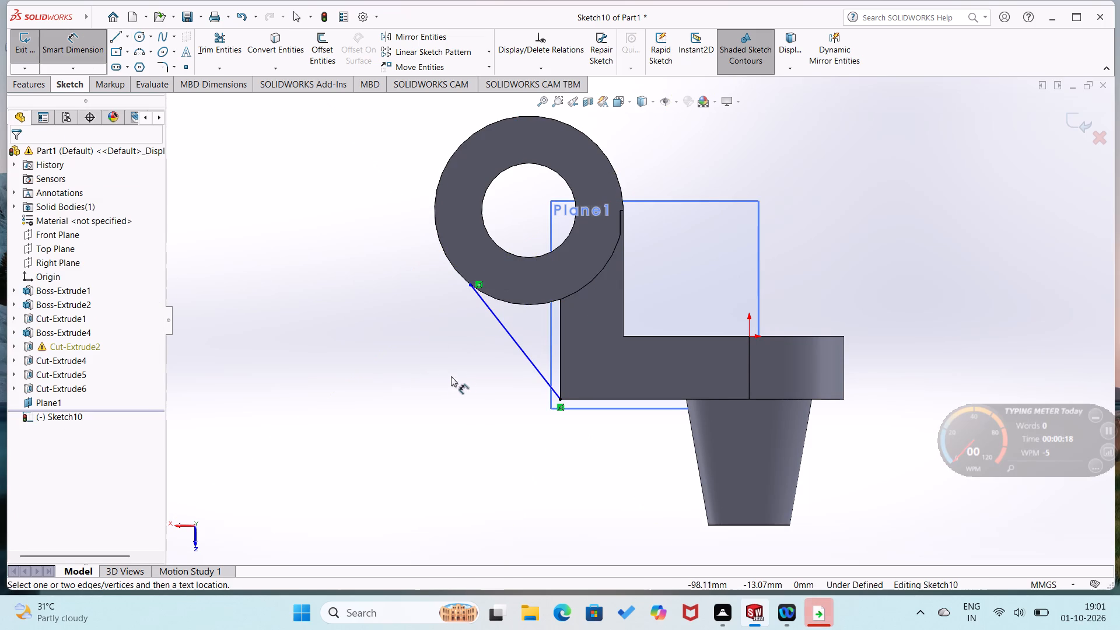
{"action": "right_click_drag", "start_coordinate": [443, 424], "coordinate": [453, 316]}
{"action": "right_click_drag", "start_coordinate": [447, 412], "coordinate": [438, 296]}
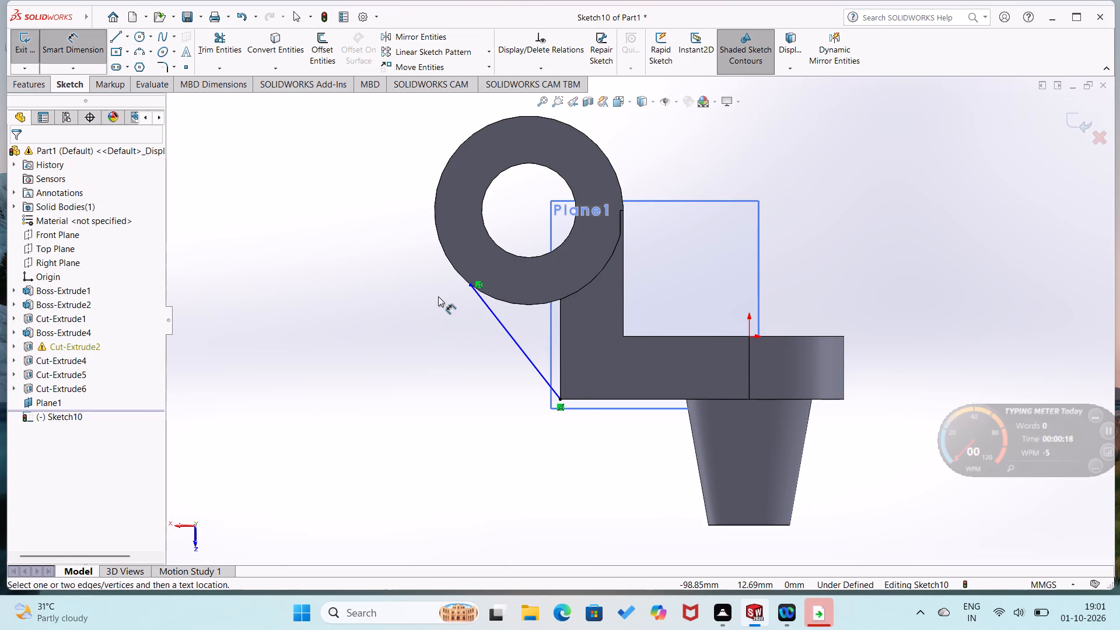
{"action": "left_click", "coordinate": [513, 341]}
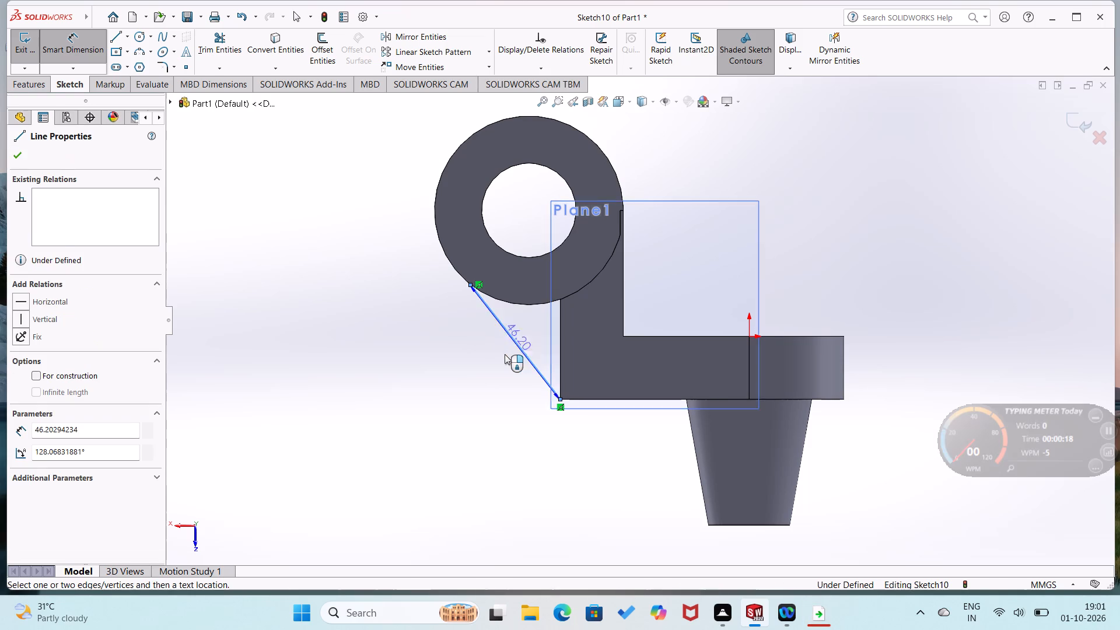
{"action": "left_click", "coordinate": [502, 356]}
{"action": "type", "text": "45"}
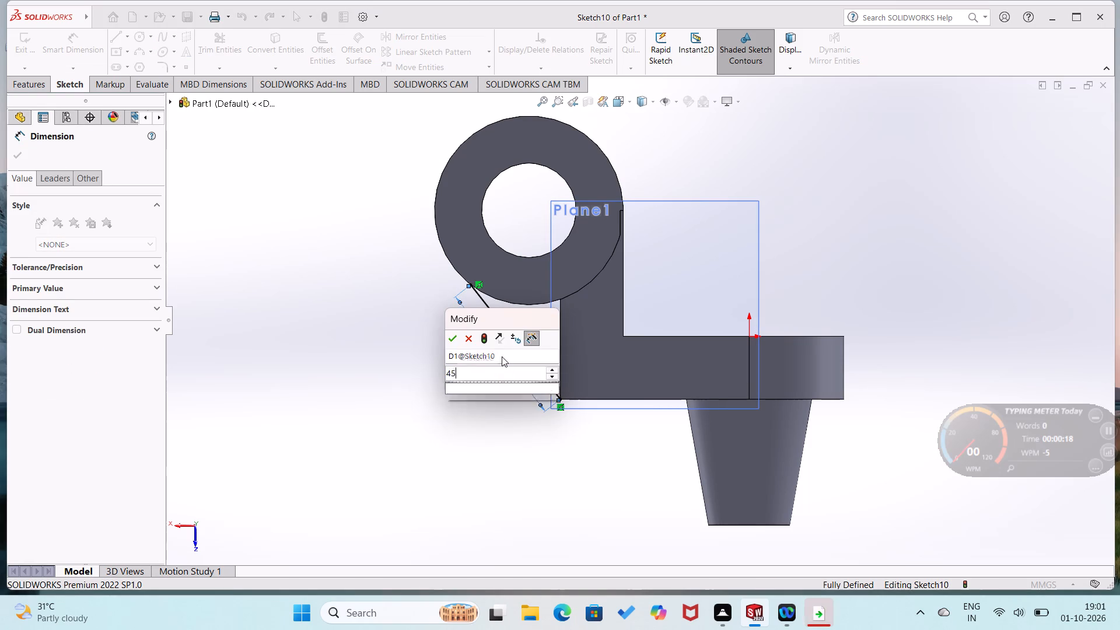
{"action": "key", "text": "Return"}
{"action": "left_click", "coordinate": [472, 379]}
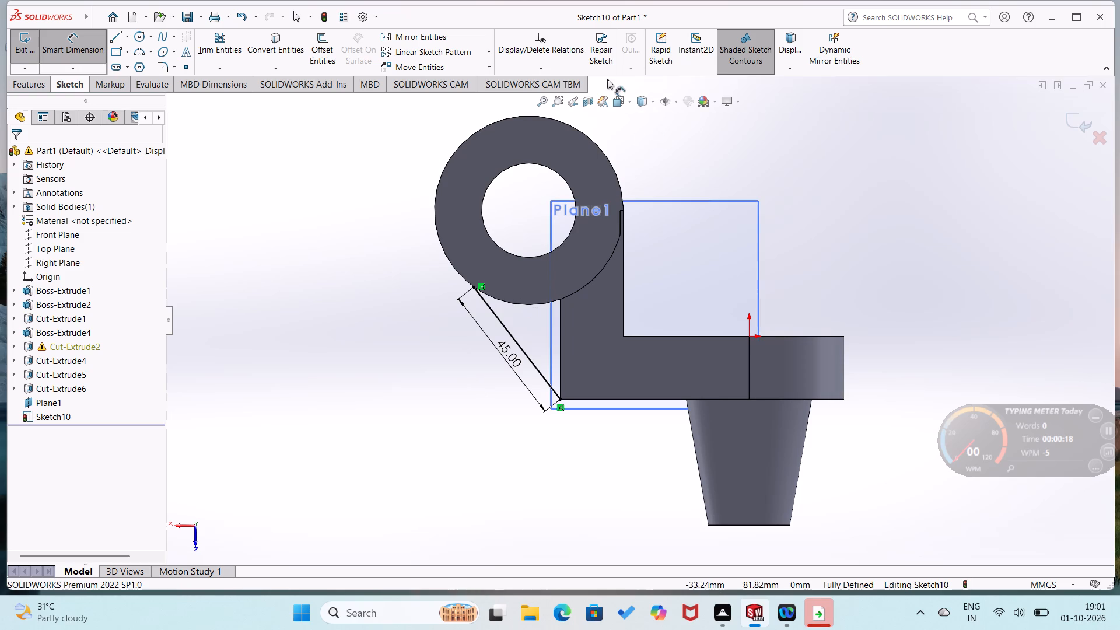
Create a 10 mm thick rib from the 45 mm line, thickened to both sides and extruded parallel to the sketch.
{"action": "left_click", "coordinate": [16, 83]}
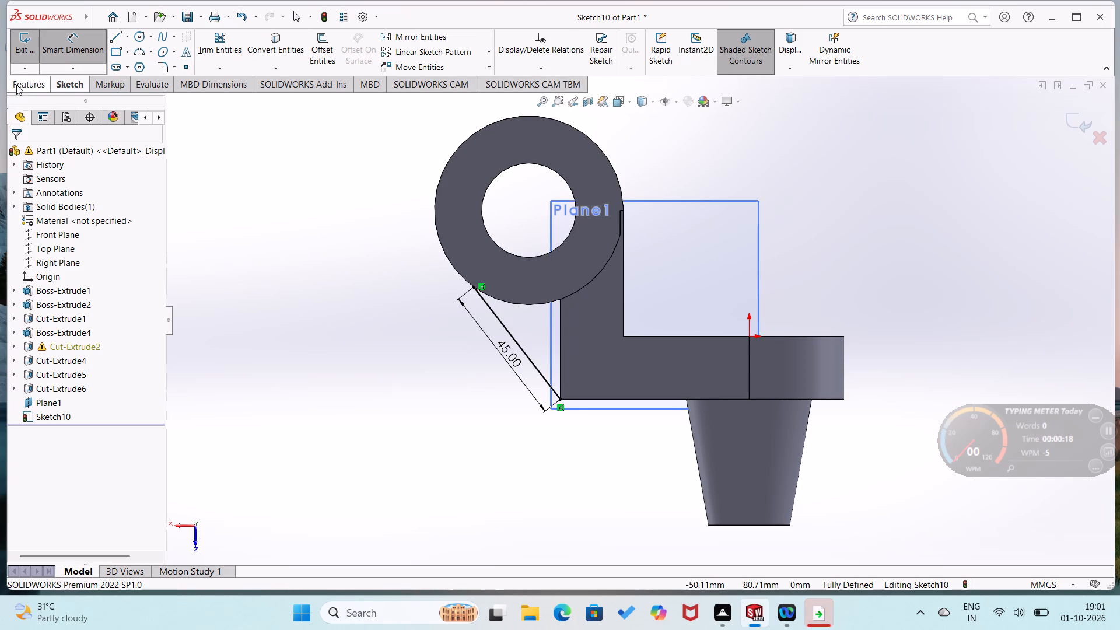
{"action": "left_click", "coordinate": [468, 37]}
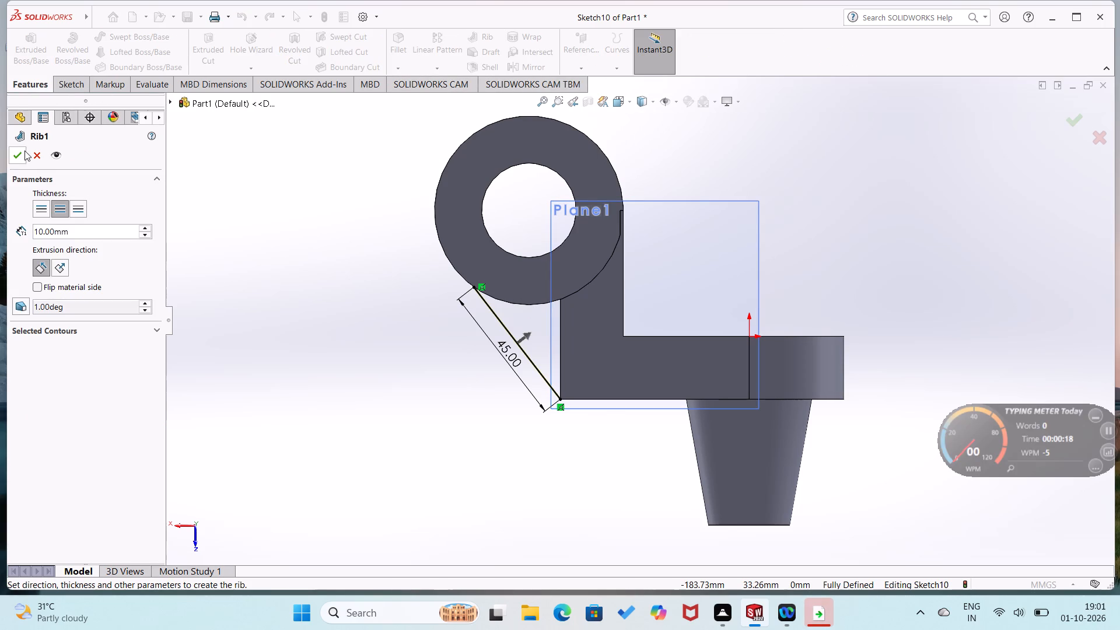
{"action": "left_click", "coordinate": [15, 156]}
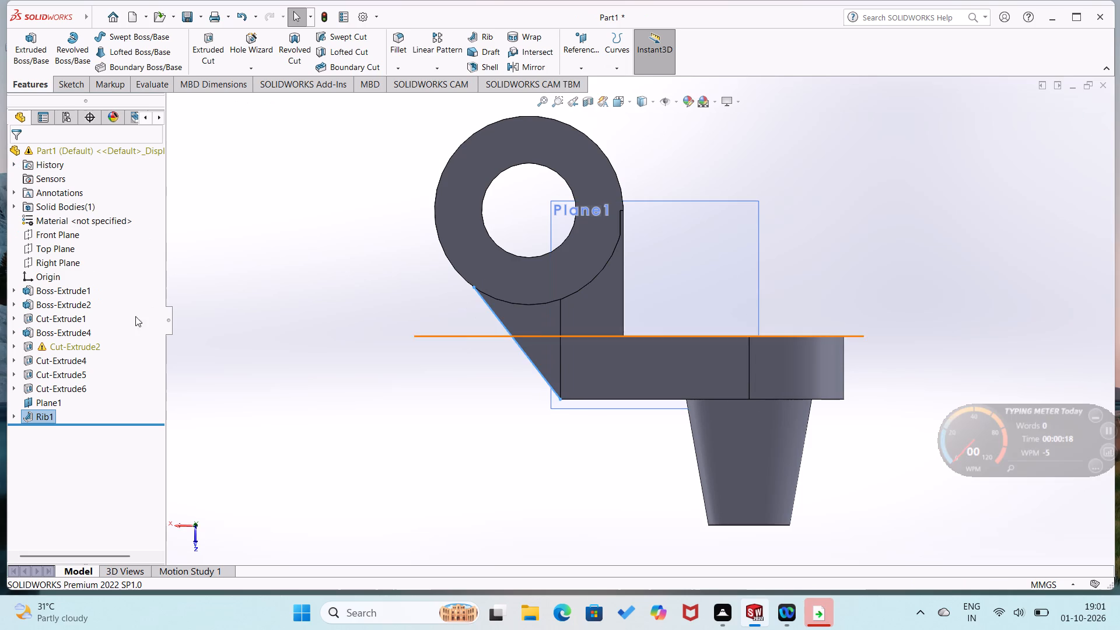
{"action": "left_click", "coordinate": [192, 376]}
Examine the rib and its junctions with the cylinder and the L-bracket from several angles.
{"action": "middle_click_drag", "start_coordinate": [355, 624], "coordinate": [387, 460]}
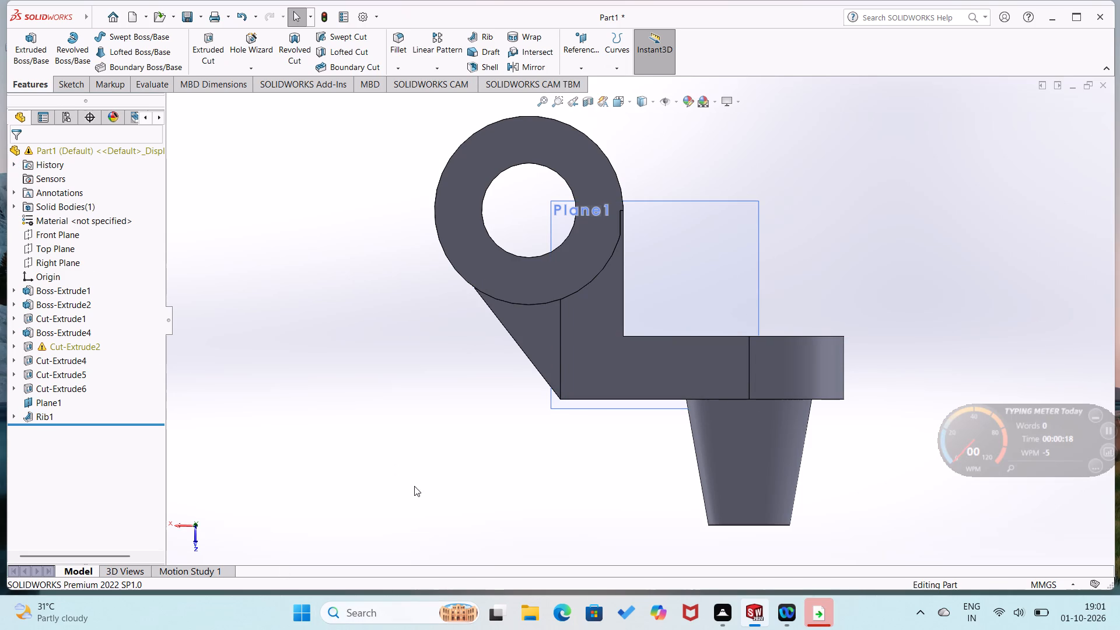
{"action": "middle_click_drag", "start_coordinate": [416, 487], "coordinate": [486, 253]}
{"action": "scroll", "coordinate": [486, 253], "scroll_direction": "up", "scroll_amount": 1}
{"action": "middle_click_drag", "start_coordinate": [483, 428], "coordinate": [493, 381]}
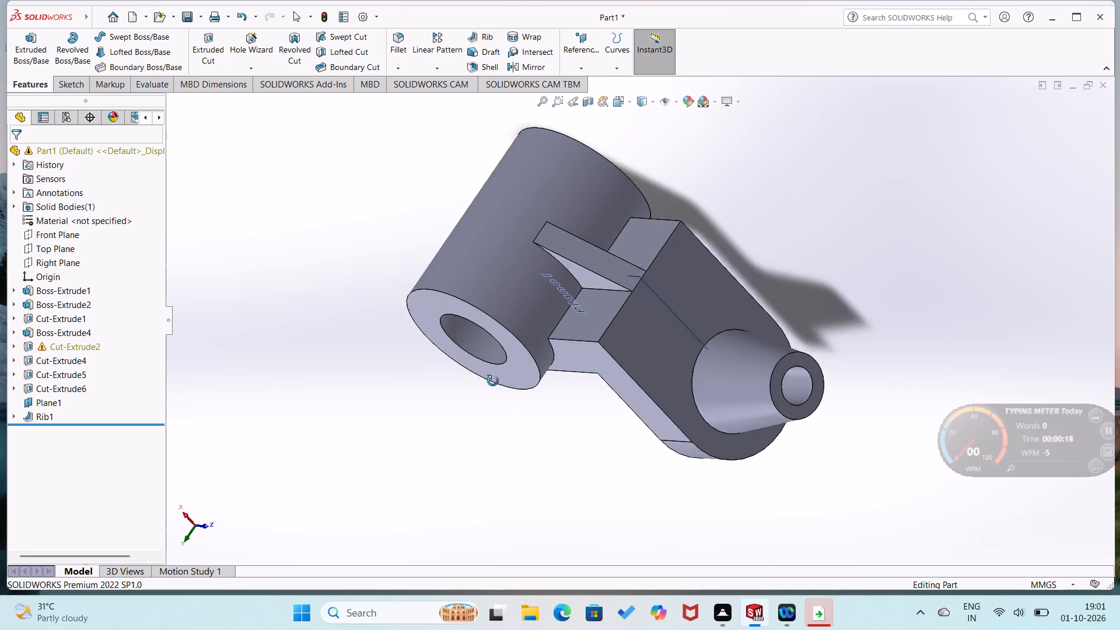
{"action": "middle_click_drag", "start_coordinate": [493, 381], "coordinate": [528, 378]}
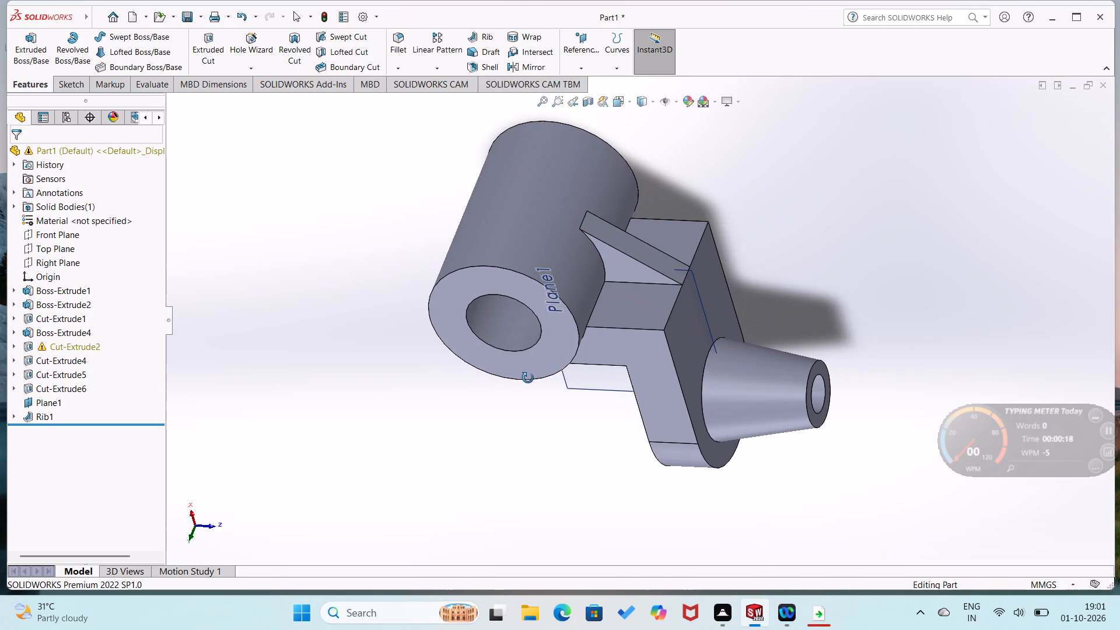
{"action": "middle_click_drag", "start_coordinate": [528, 378], "coordinate": [470, 215]}
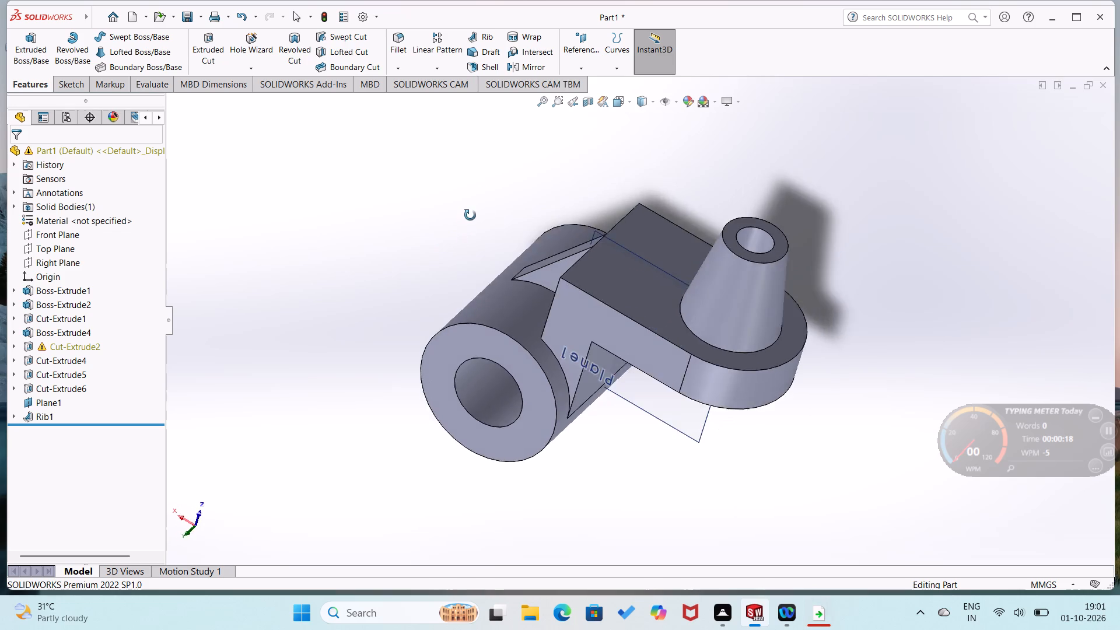
{"action": "middle_click_drag", "start_coordinate": [470, 215], "coordinate": [488, 213]}
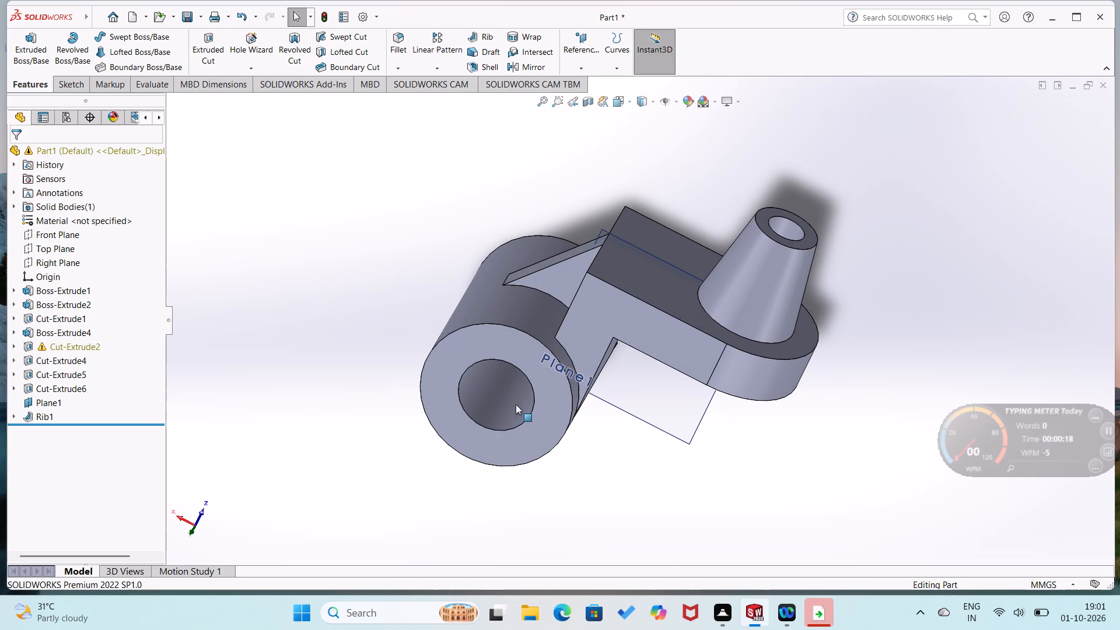
{"action": "middle_click_drag", "start_coordinate": [547, 286], "coordinate": [589, 367]}
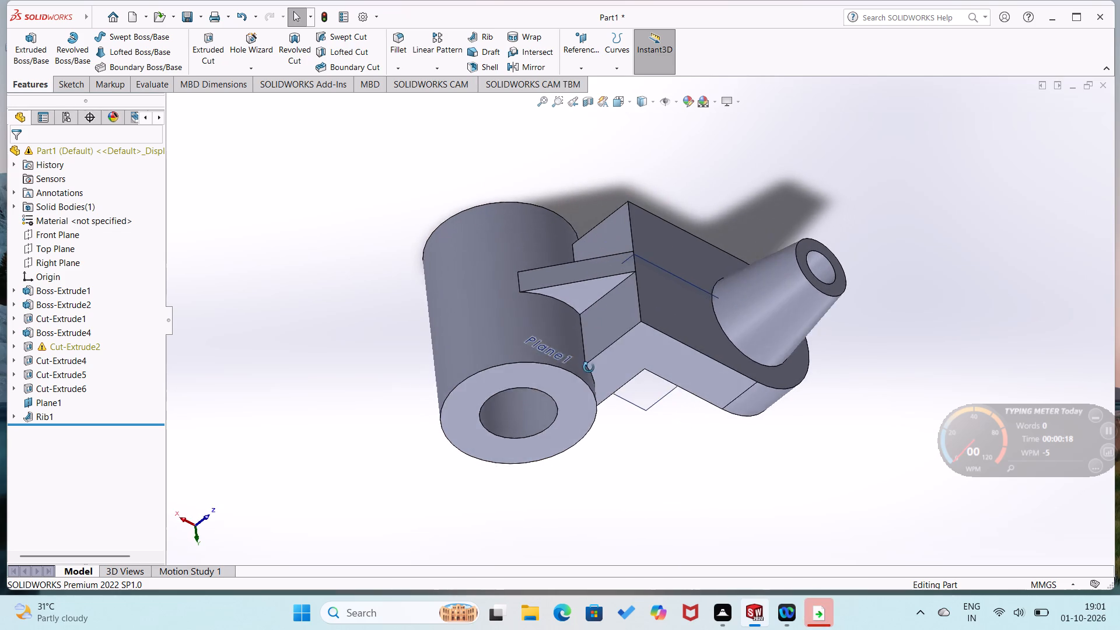
{"action": "middle_click_drag", "start_coordinate": [589, 367], "coordinate": [594, 377]}
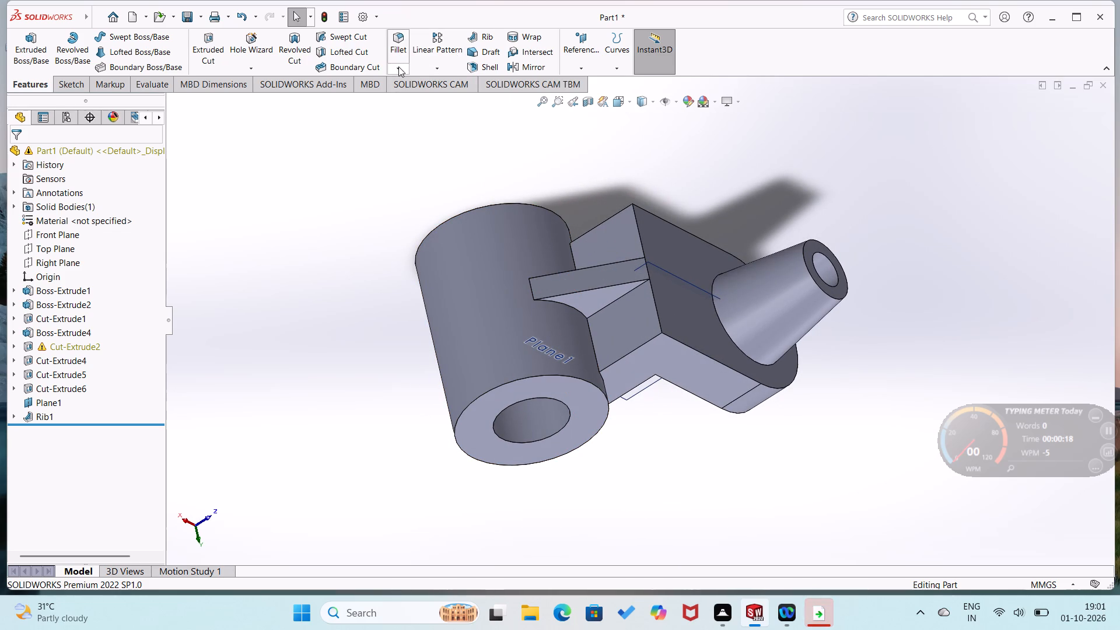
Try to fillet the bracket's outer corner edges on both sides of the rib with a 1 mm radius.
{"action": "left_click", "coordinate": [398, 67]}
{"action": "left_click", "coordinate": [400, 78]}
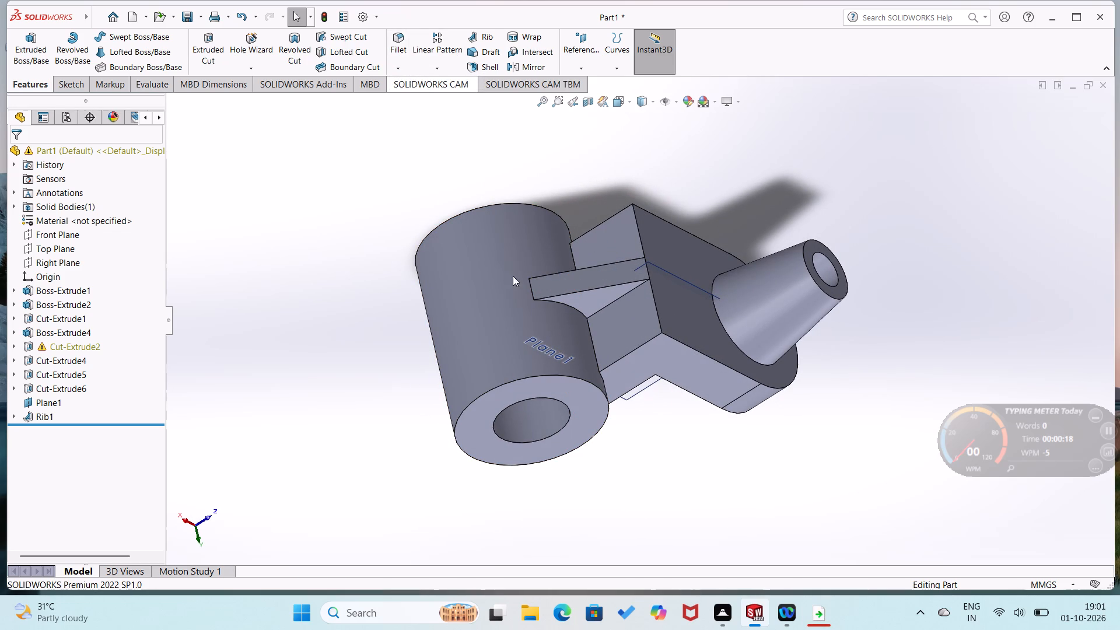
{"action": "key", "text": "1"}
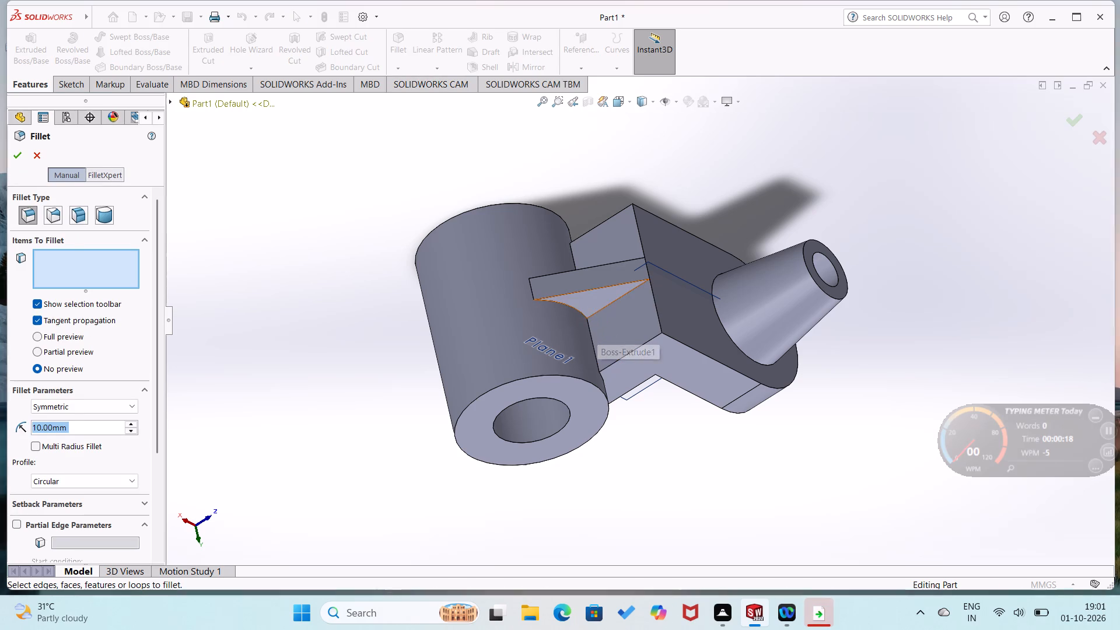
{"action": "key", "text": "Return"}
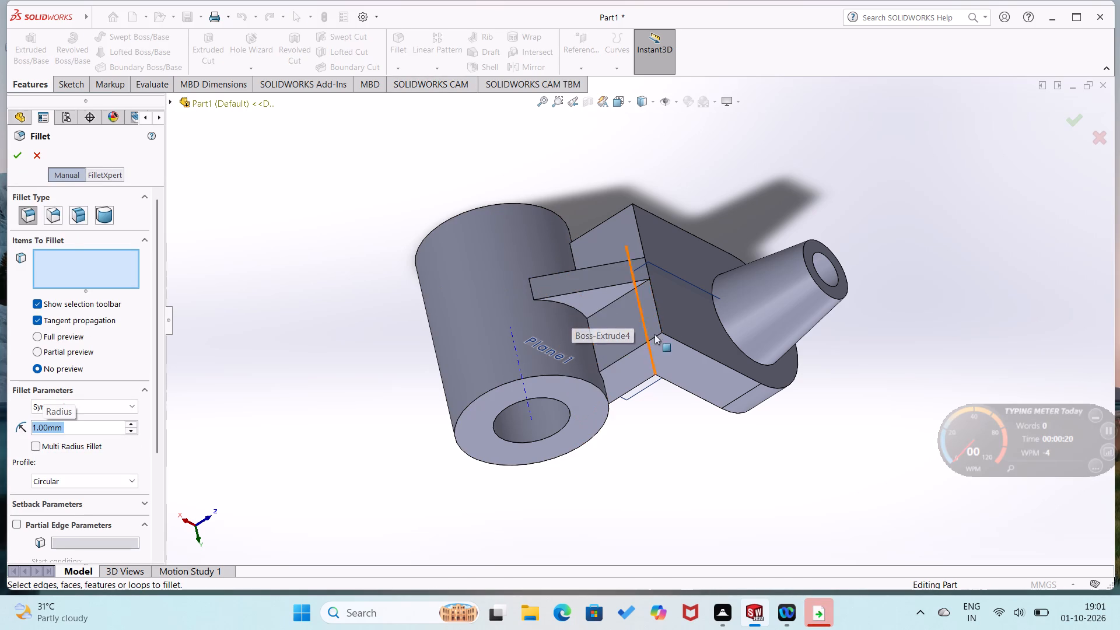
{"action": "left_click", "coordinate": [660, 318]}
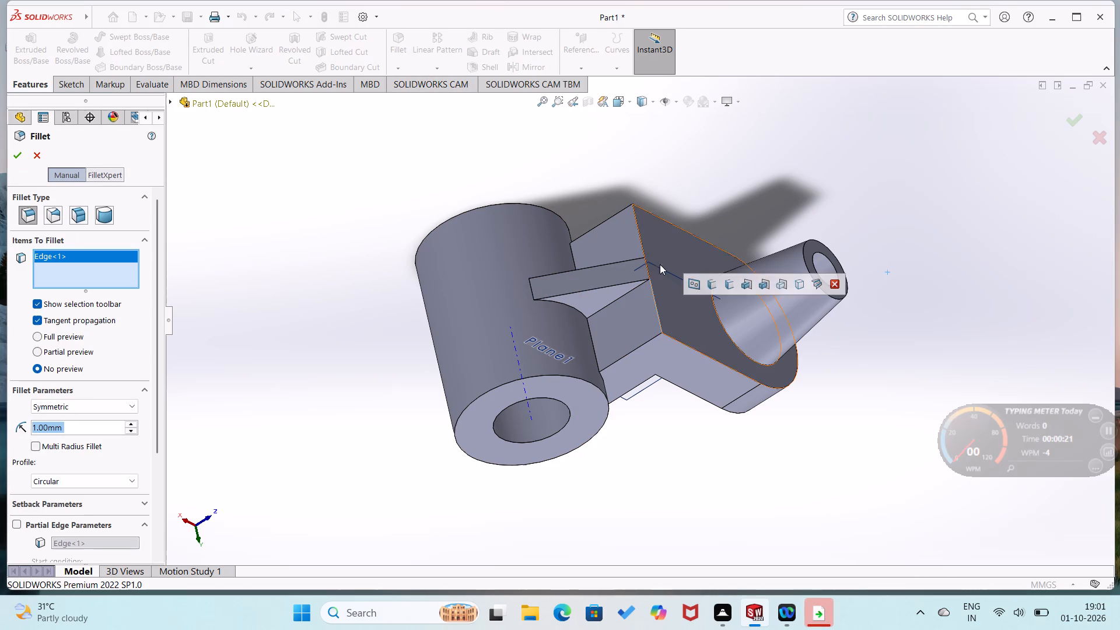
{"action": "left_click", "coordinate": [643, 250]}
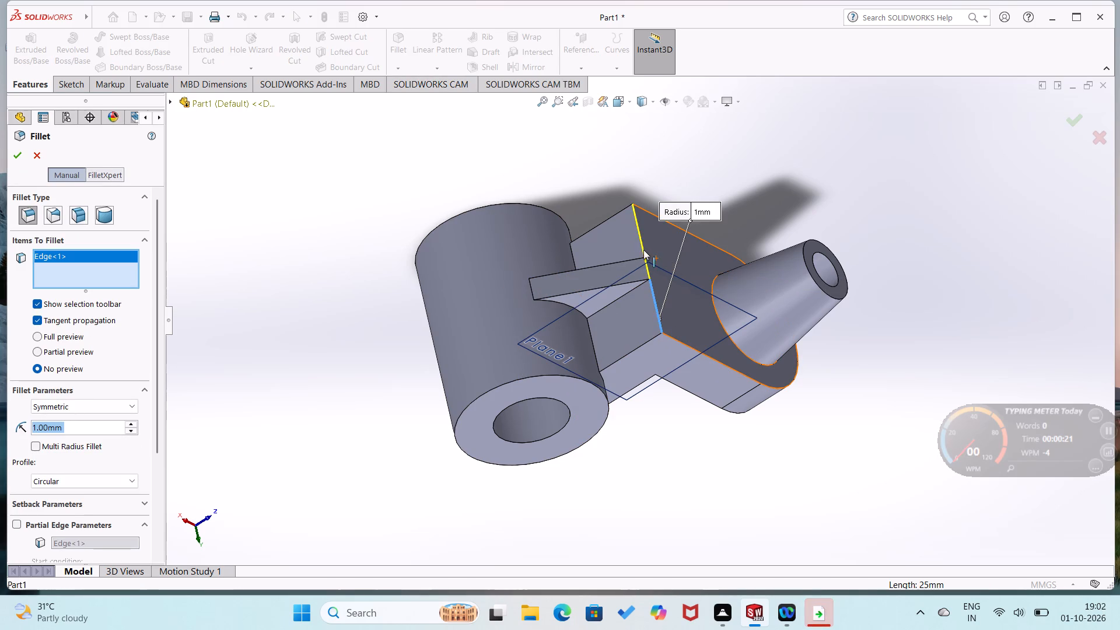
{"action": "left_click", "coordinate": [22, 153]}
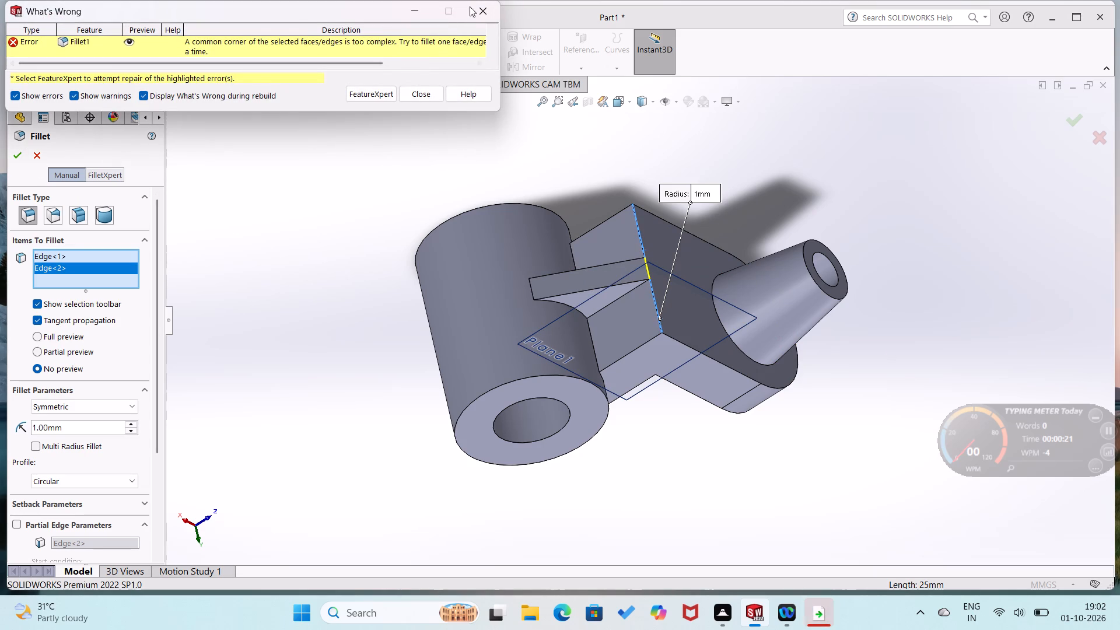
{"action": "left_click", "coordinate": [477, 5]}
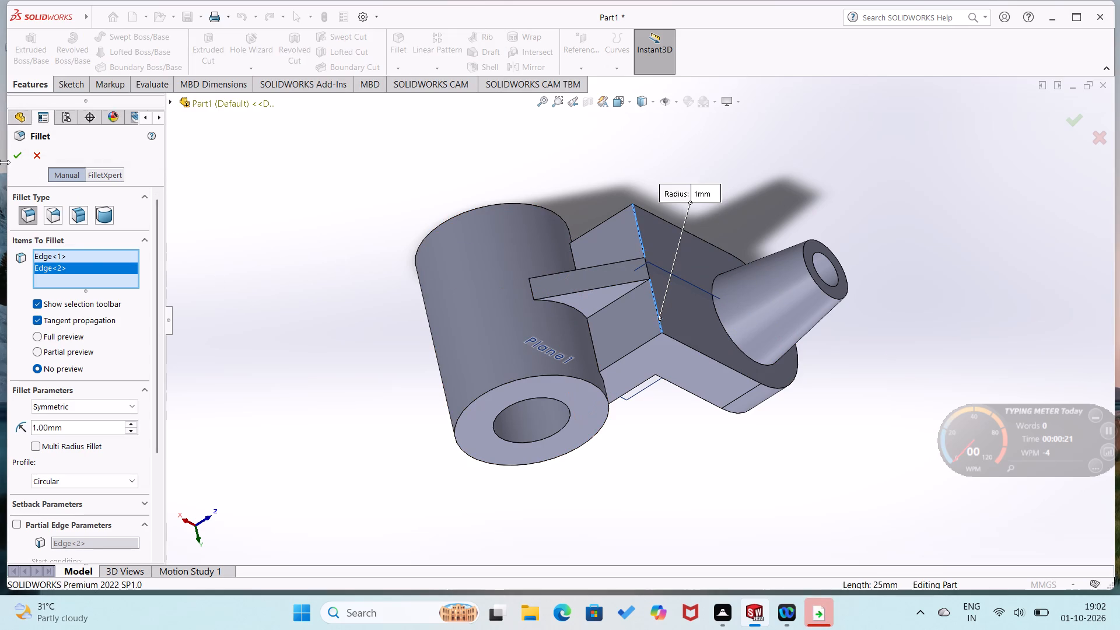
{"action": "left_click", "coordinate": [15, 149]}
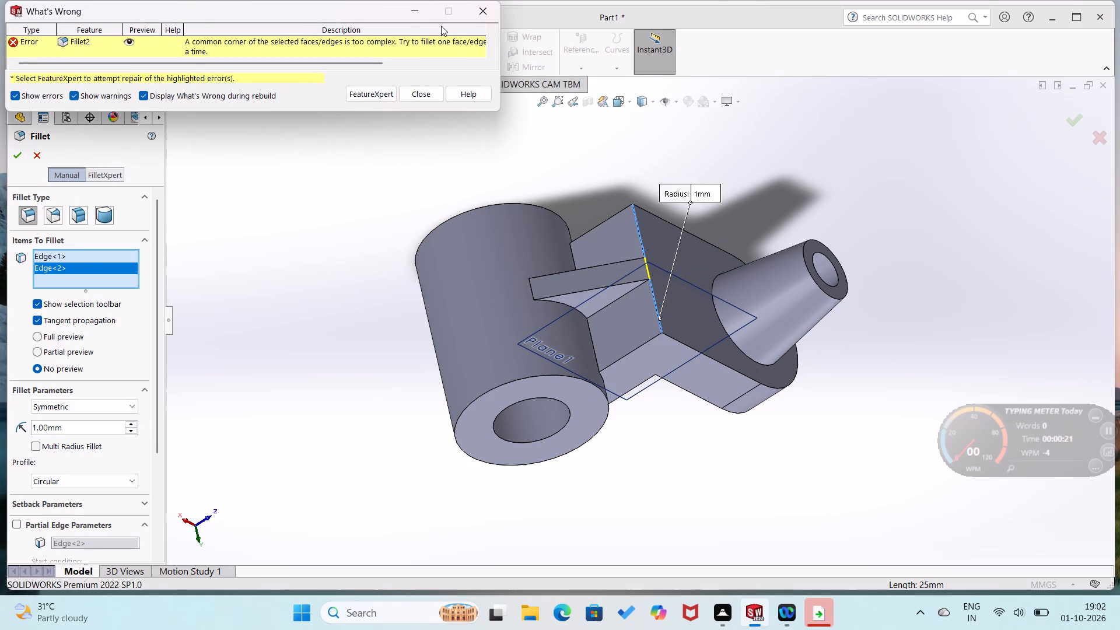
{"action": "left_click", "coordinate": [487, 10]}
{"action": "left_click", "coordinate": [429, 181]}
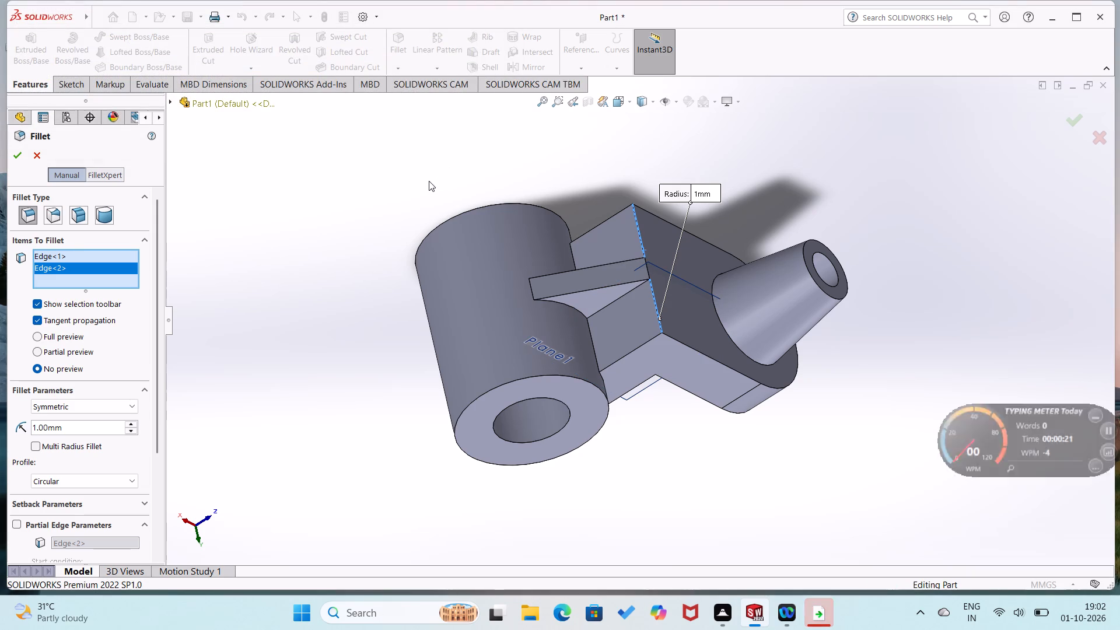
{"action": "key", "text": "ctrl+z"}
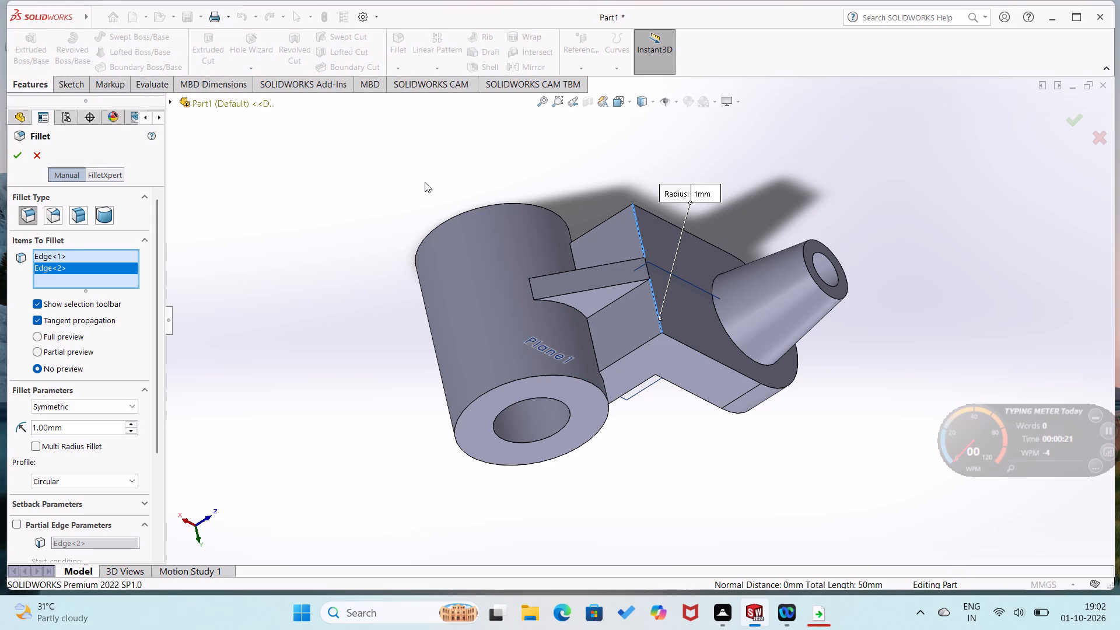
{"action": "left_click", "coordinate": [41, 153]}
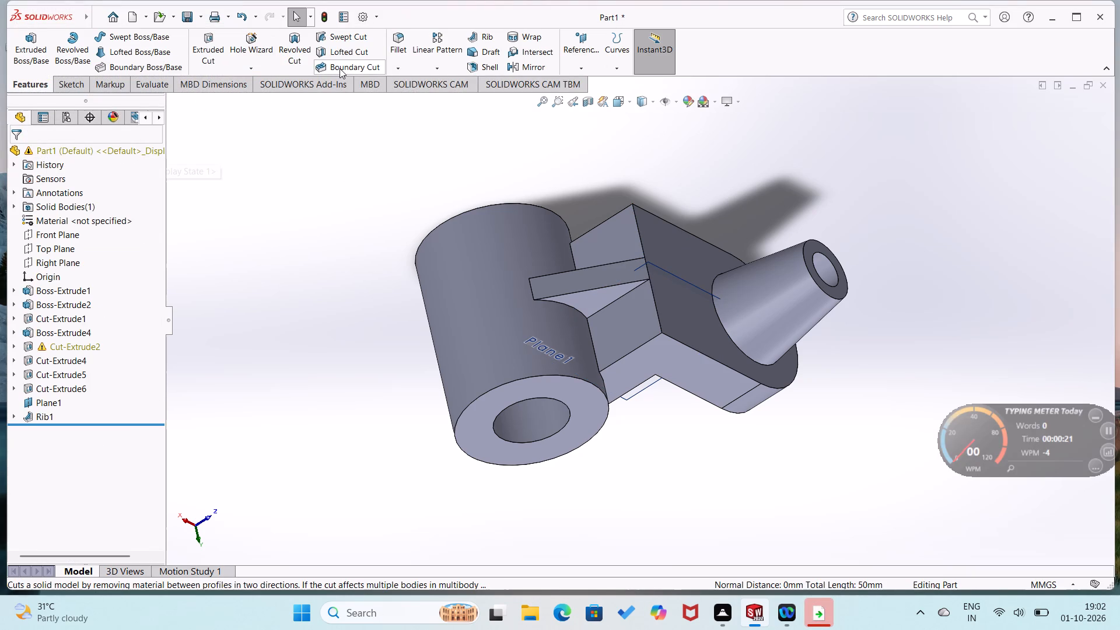
Fillet the outer and bore edges of the cylinder's near end face with a 1 mm radius.
{"action": "left_click", "coordinate": [404, 71]}
{"action": "left_click", "coordinate": [404, 84]}
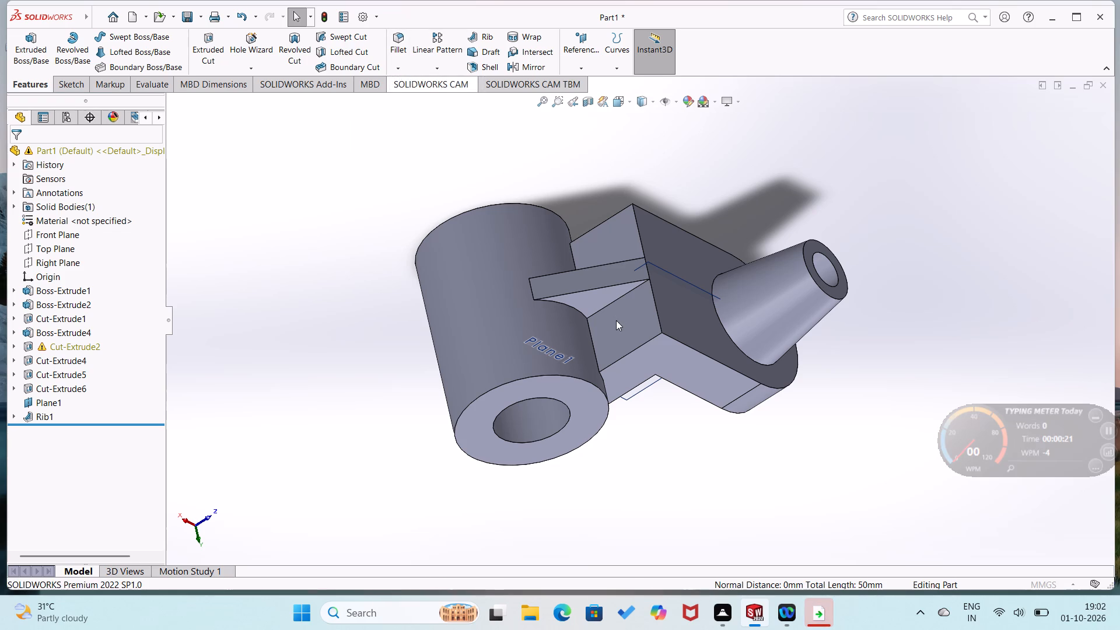
{"action": "left_click", "coordinate": [530, 377]}
{"action": "left_click", "coordinate": [526, 398]}
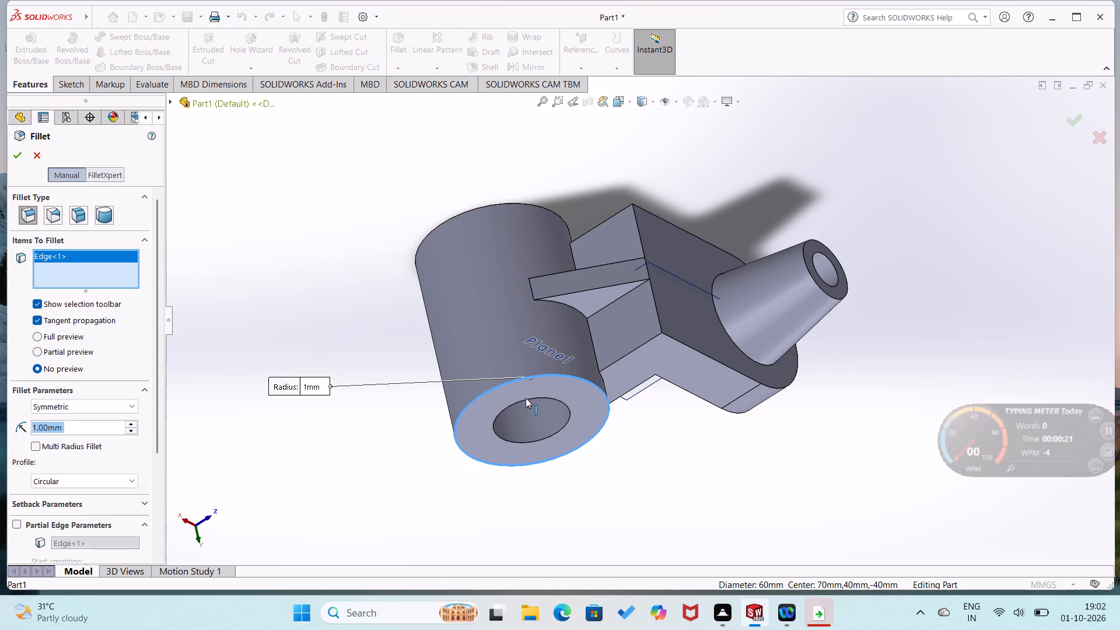
{"action": "left_click", "coordinate": [17, 156]}
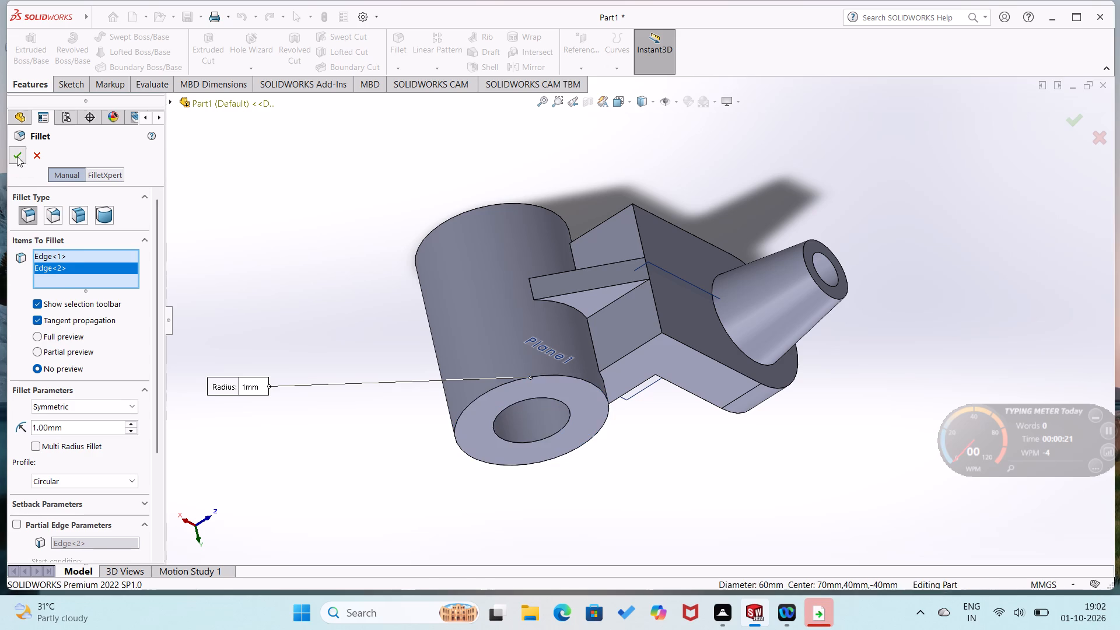
{"action": "left_click", "coordinate": [178, 267]}
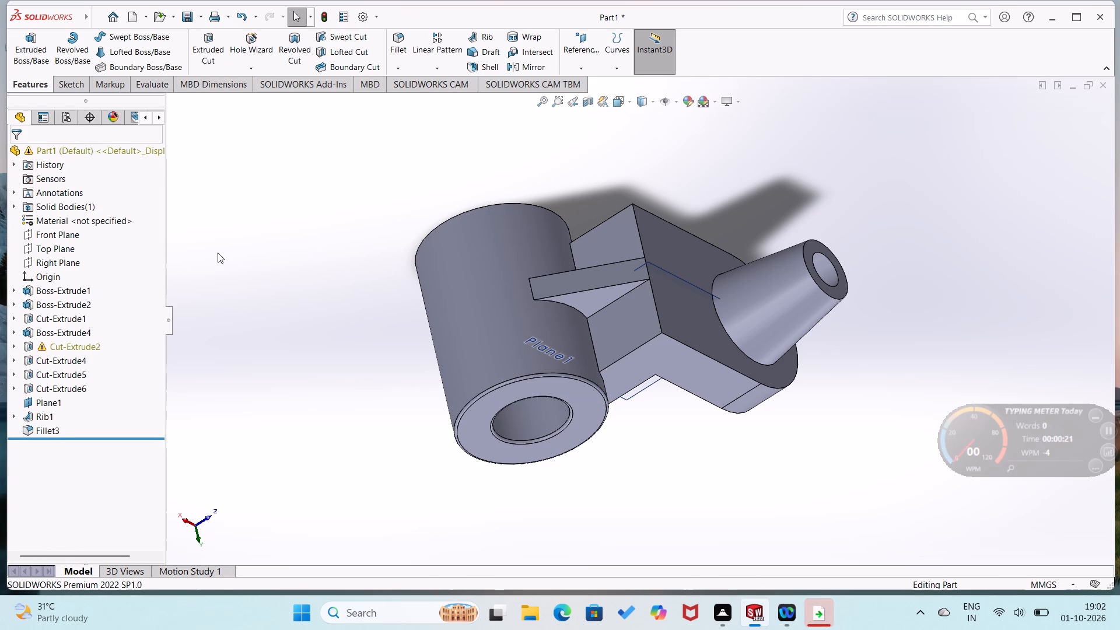
Apply a 1 mm fillet to the tapered boss's base edge, its tip's outer and bore edges, and the bracket face carrying the boss.
{"action": "middle_click_drag", "start_coordinate": [685, 205], "coordinate": [660, 256]}
{"action": "left_click", "coordinate": [398, 66]}
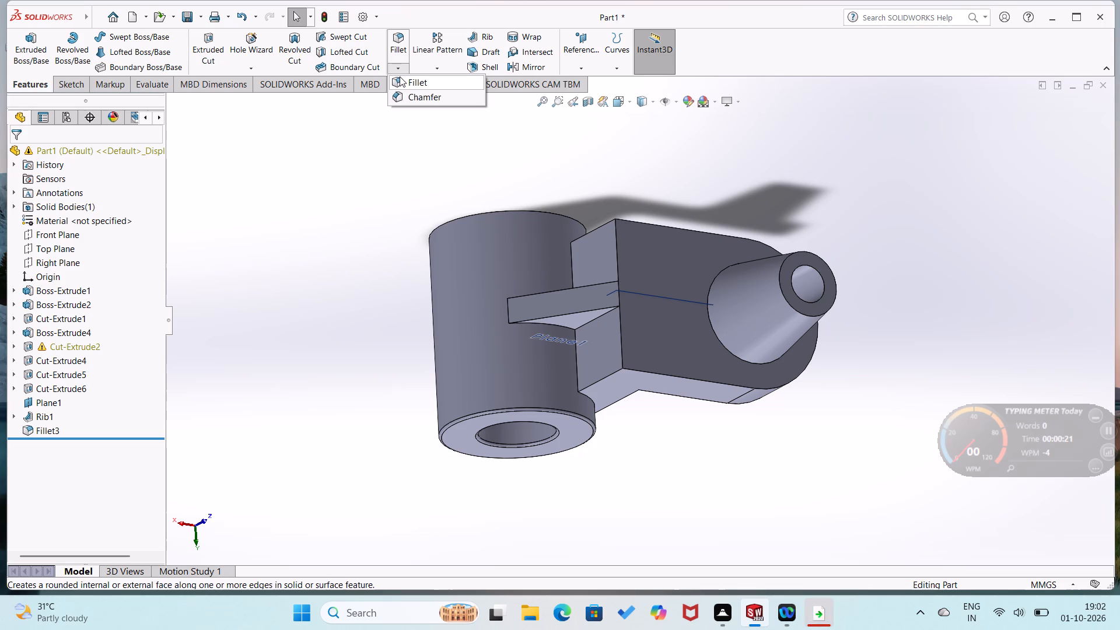
{"action": "left_click", "coordinate": [400, 76]}
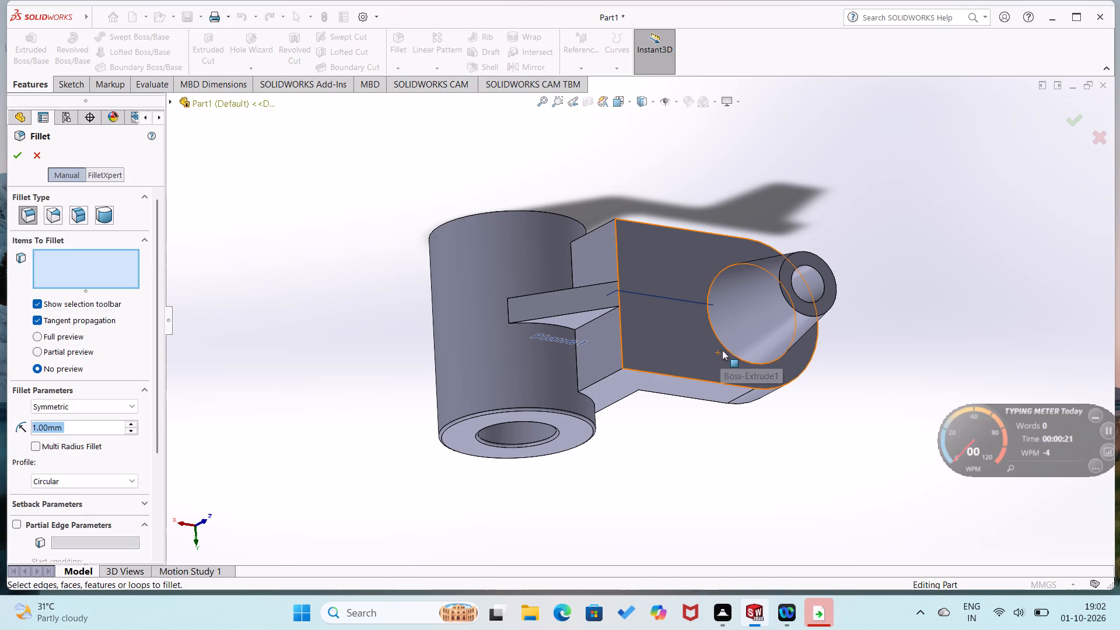
{"action": "left_click", "coordinate": [727, 348]}
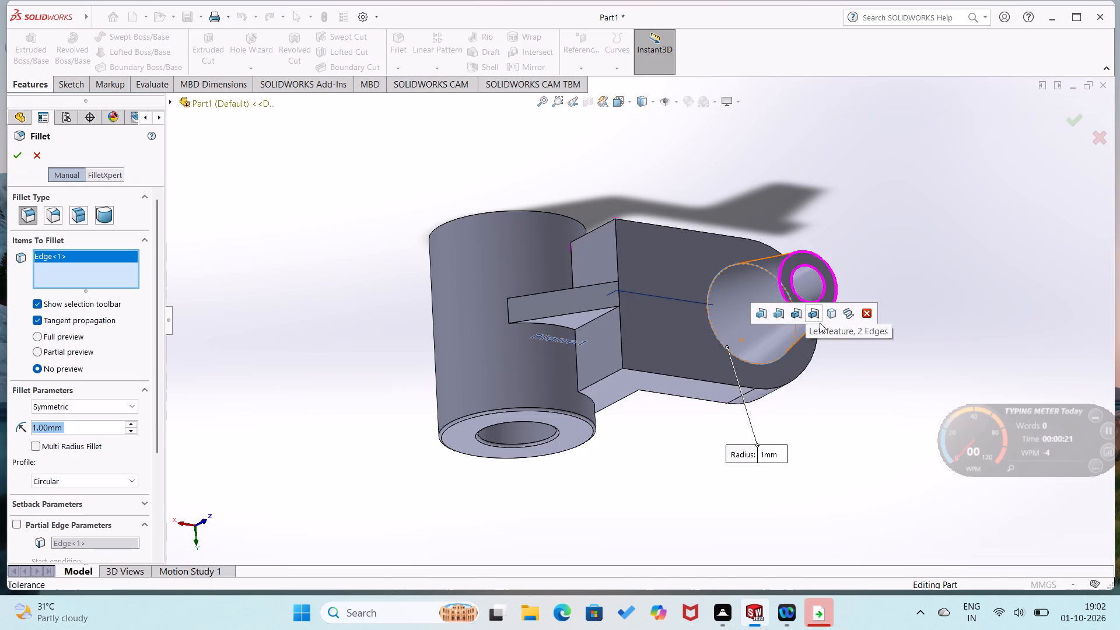
{"action": "scroll", "coordinate": [838, 282], "scroll_direction": "down", "scroll_amount": 3}
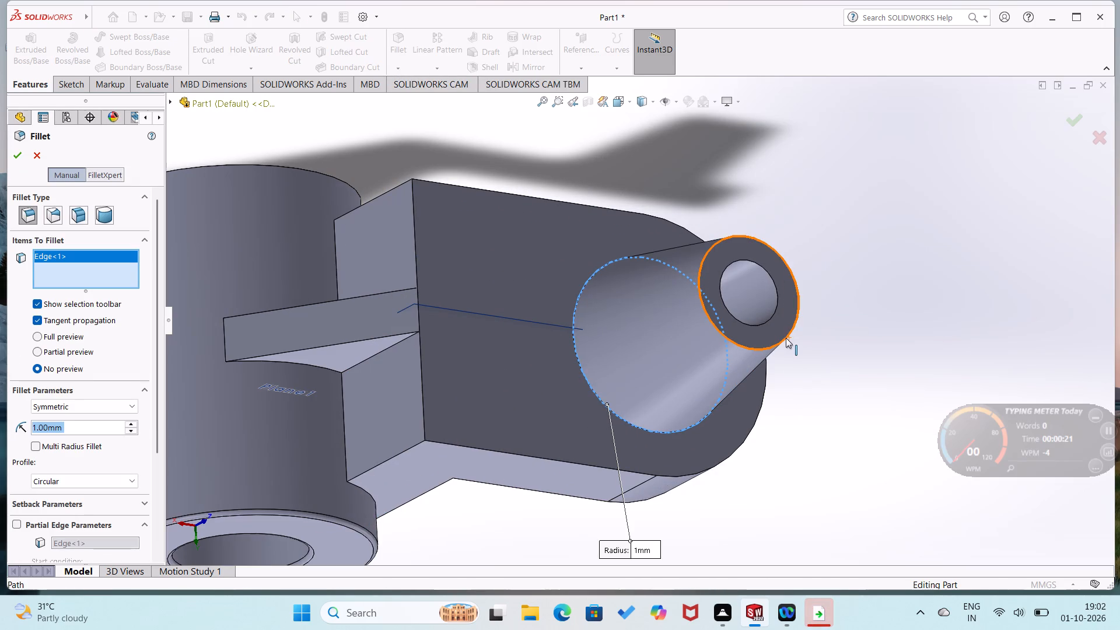
{"action": "left_click", "coordinate": [786, 338]}
{"action": "left_click", "coordinate": [765, 322]}
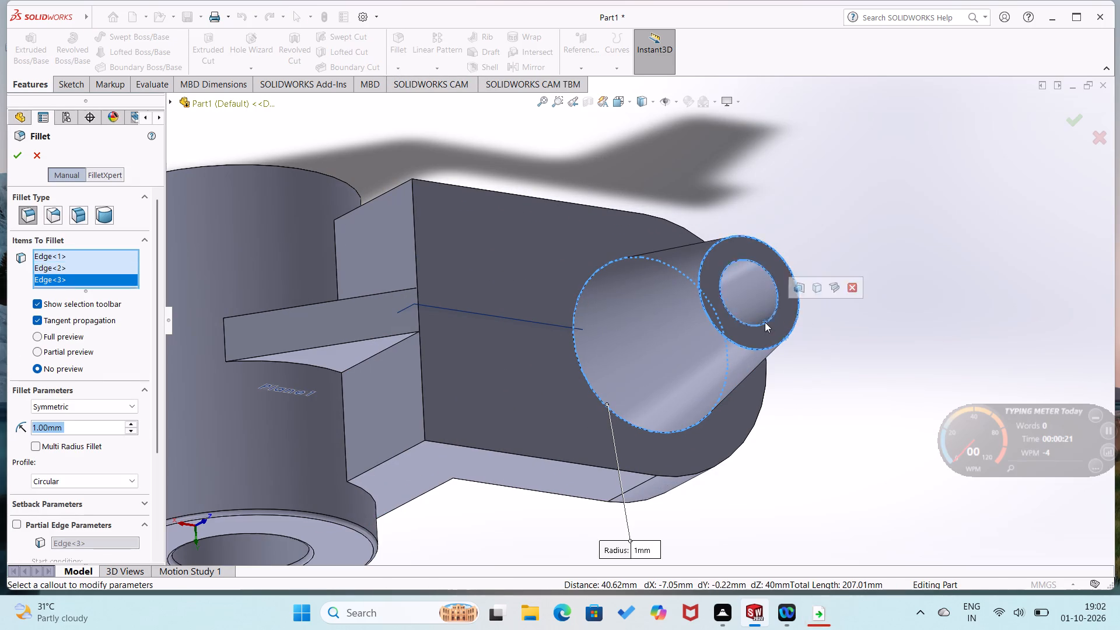
{"action": "left_click", "coordinate": [507, 449]}
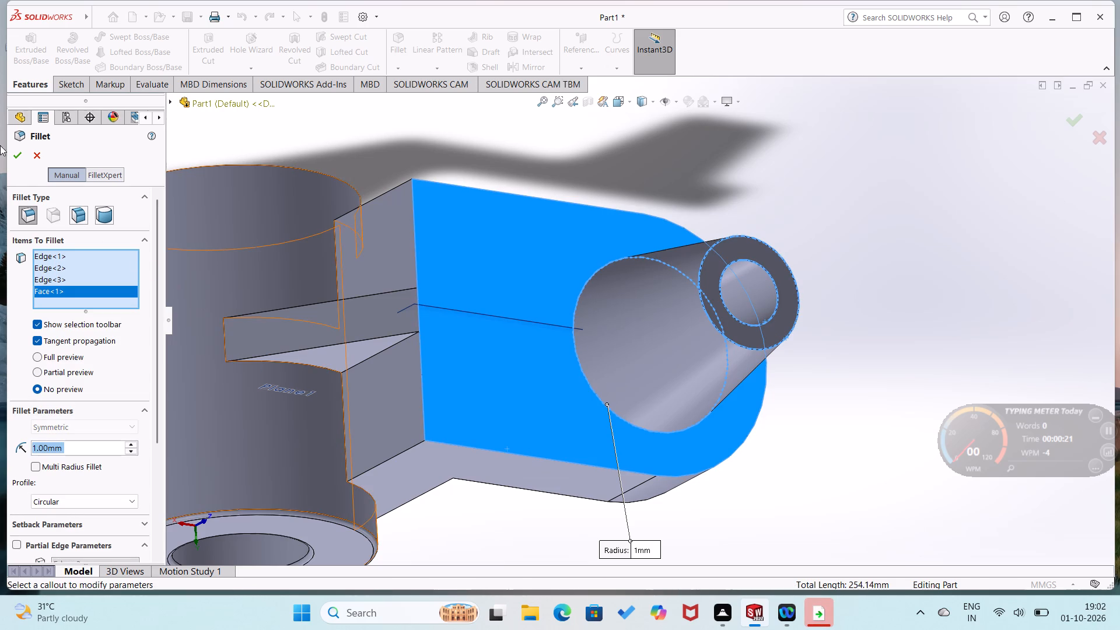
{"action": "left_click", "coordinate": [19, 152]}
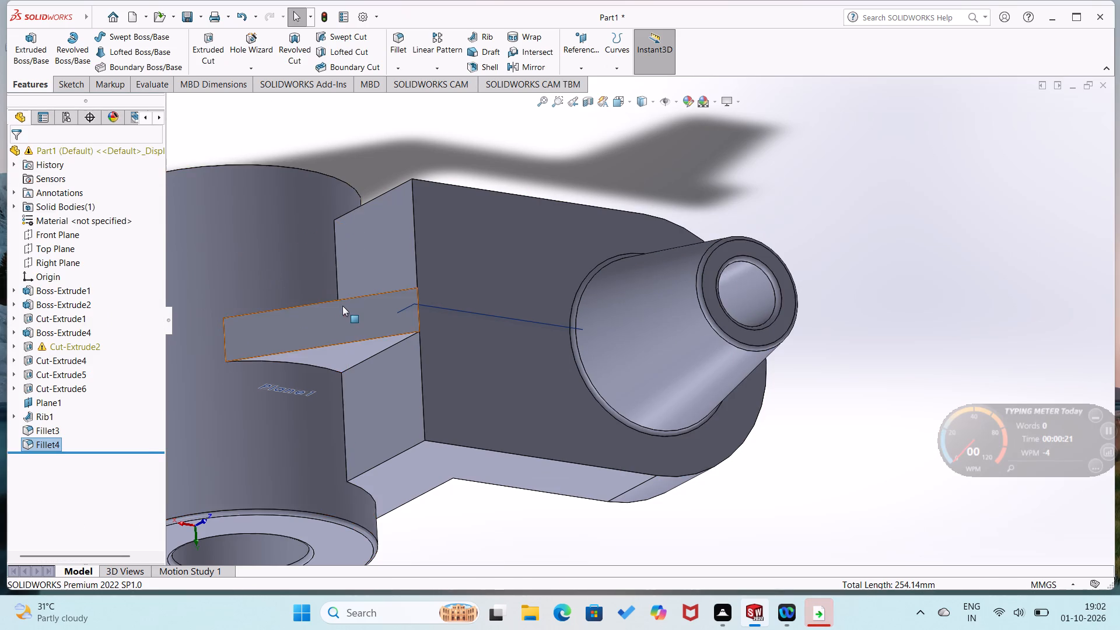
Fillet three side edges of the L-bracket with a 1 mm radius: the short leg's edge and the boss plate's two long edges.
{"action": "scroll", "coordinate": [344, 310], "scroll_direction": "up", "scroll_amount": 2}
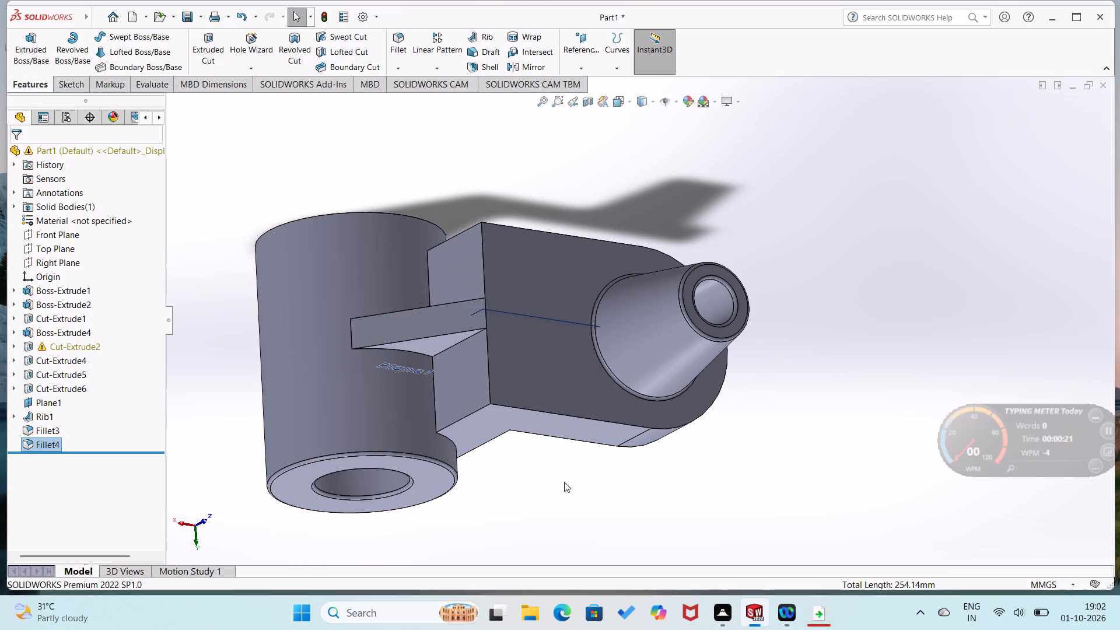
{"action": "left_click", "coordinate": [399, 68]}
{"action": "left_click", "coordinate": [405, 82]}
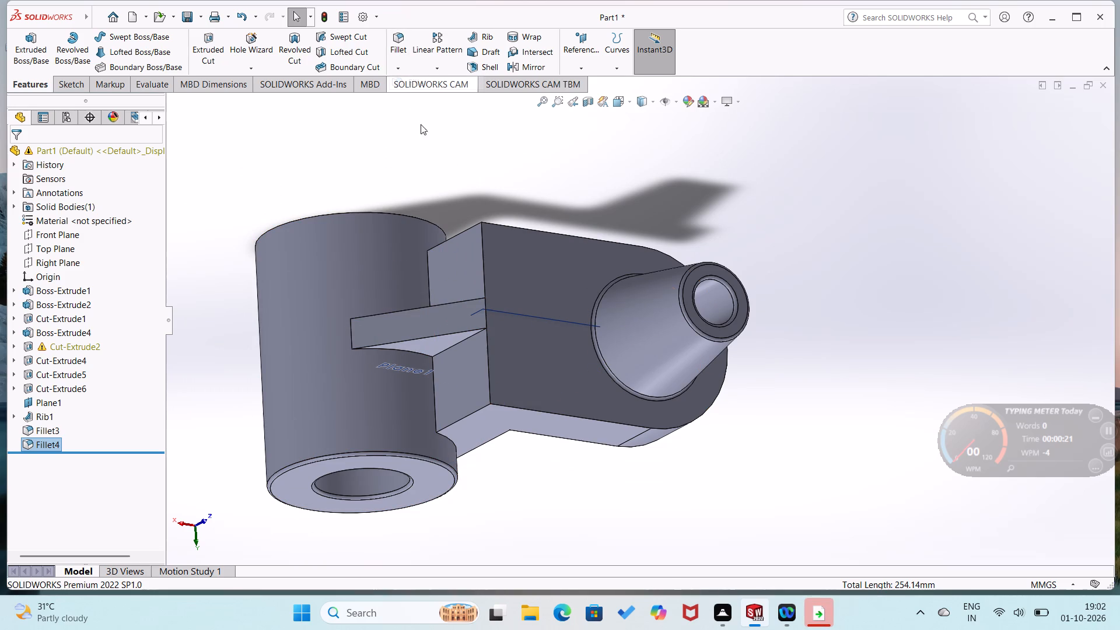
{"action": "left_click", "coordinate": [475, 413]}
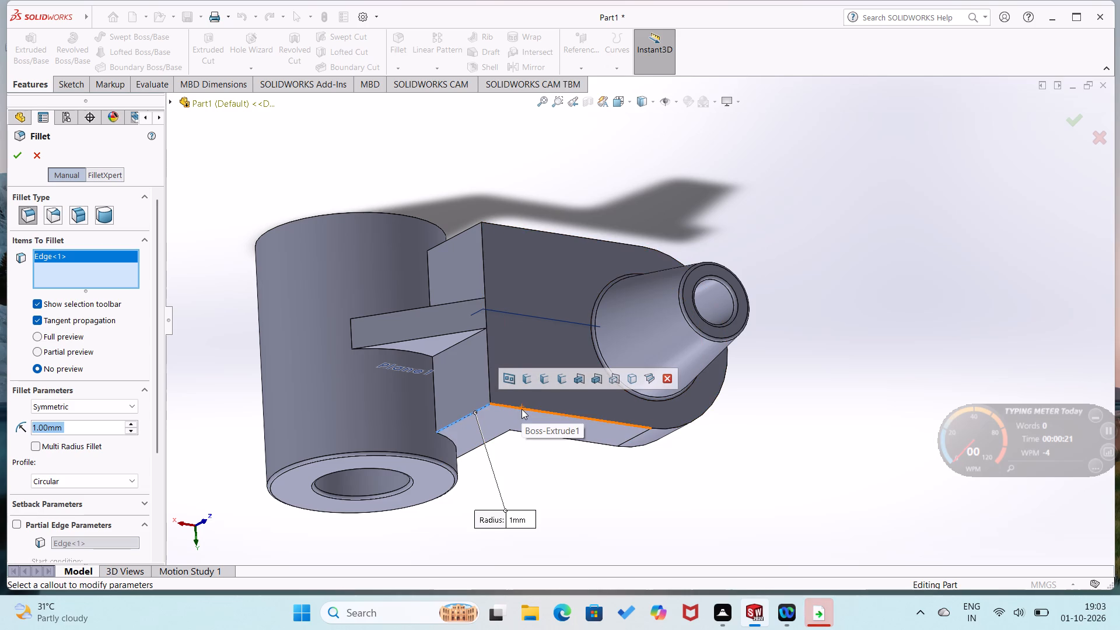
{"action": "left_click", "coordinate": [521, 409]}
{"action": "left_click", "coordinate": [526, 433]}
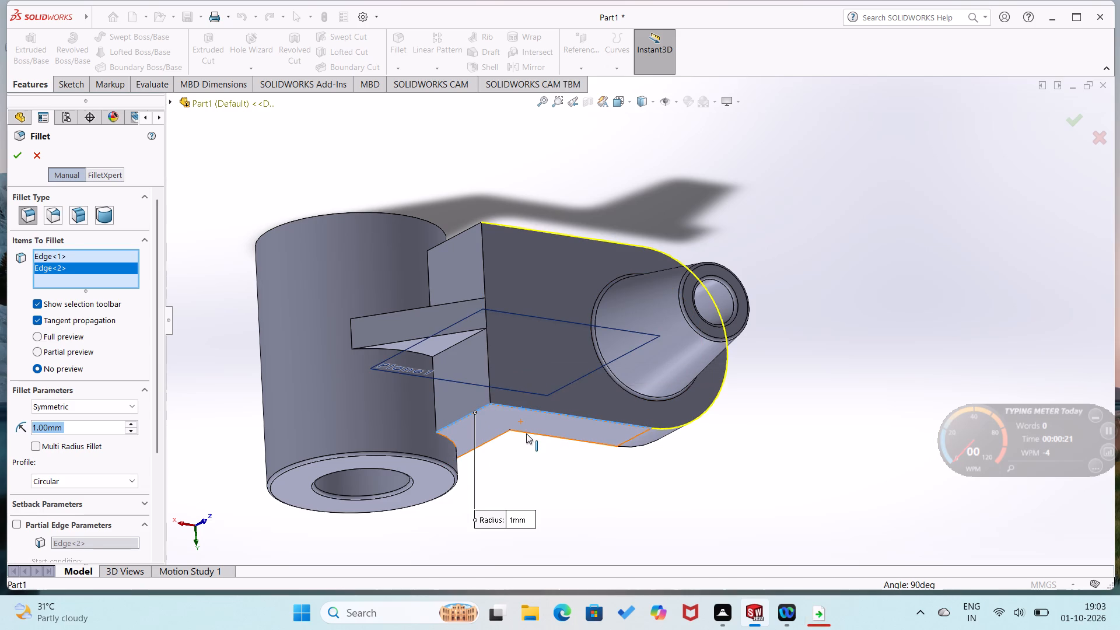
{"action": "left_click", "coordinate": [15, 153]}
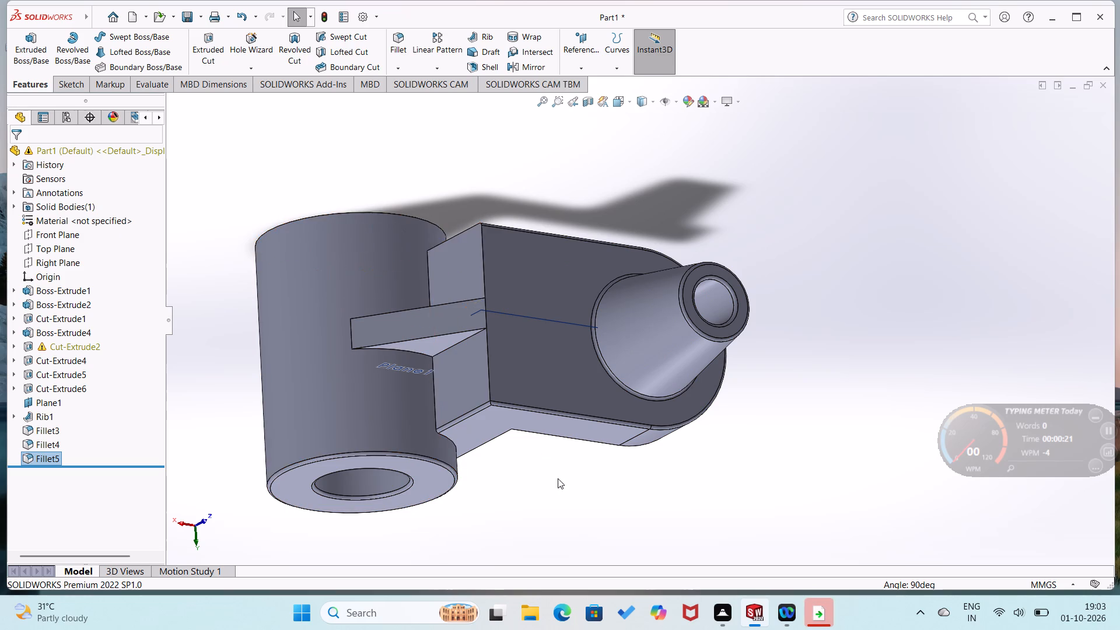
Fillet the outer and bore edges of the cylinder's opposite end face with a 1 mm radius.
{"action": "middle_click_drag", "start_coordinate": [558, 478], "coordinate": [436, 211]}
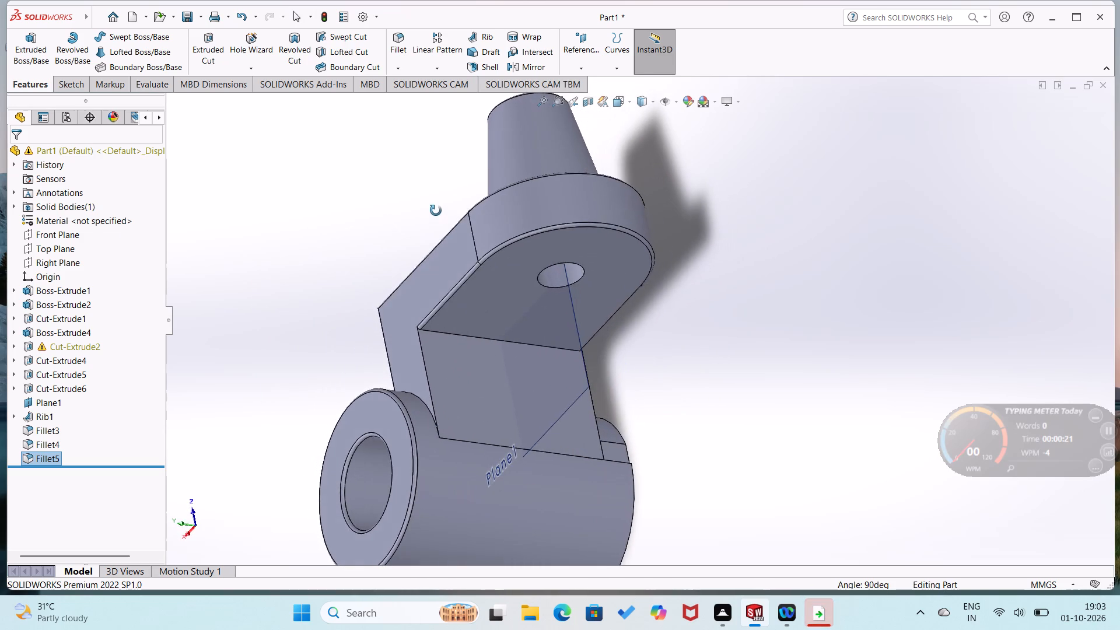
{"action": "middle_click_drag", "start_coordinate": [436, 211], "coordinate": [515, 440]}
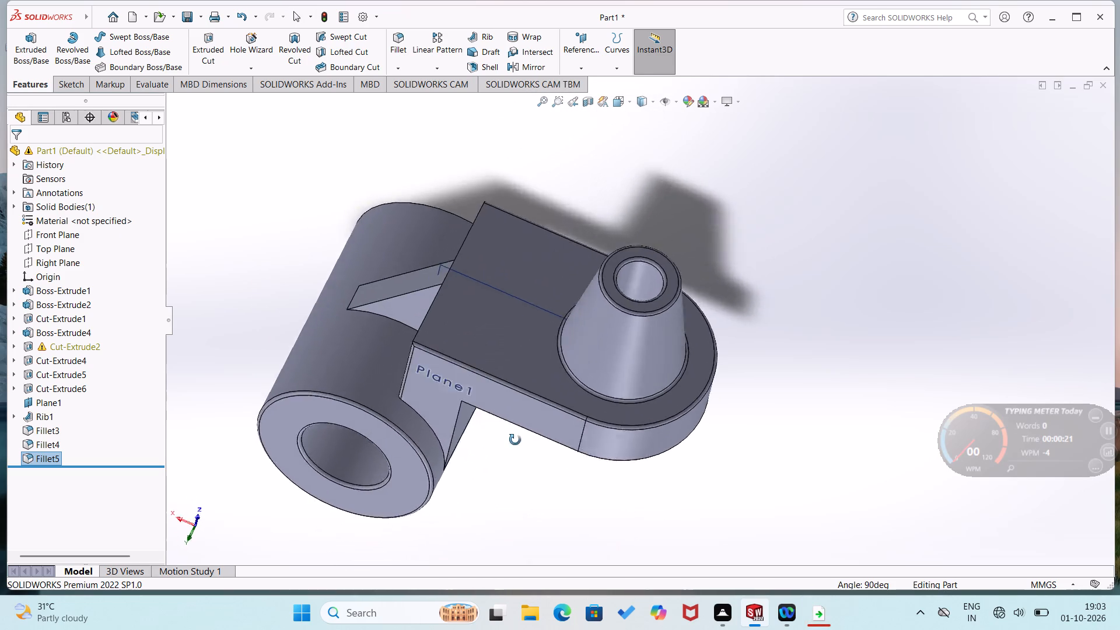
{"action": "middle_click_drag", "start_coordinate": [515, 440], "coordinate": [684, 600]}
{"action": "middle_click_drag", "start_coordinate": [579, 445], "coordinate": [615, 562]}
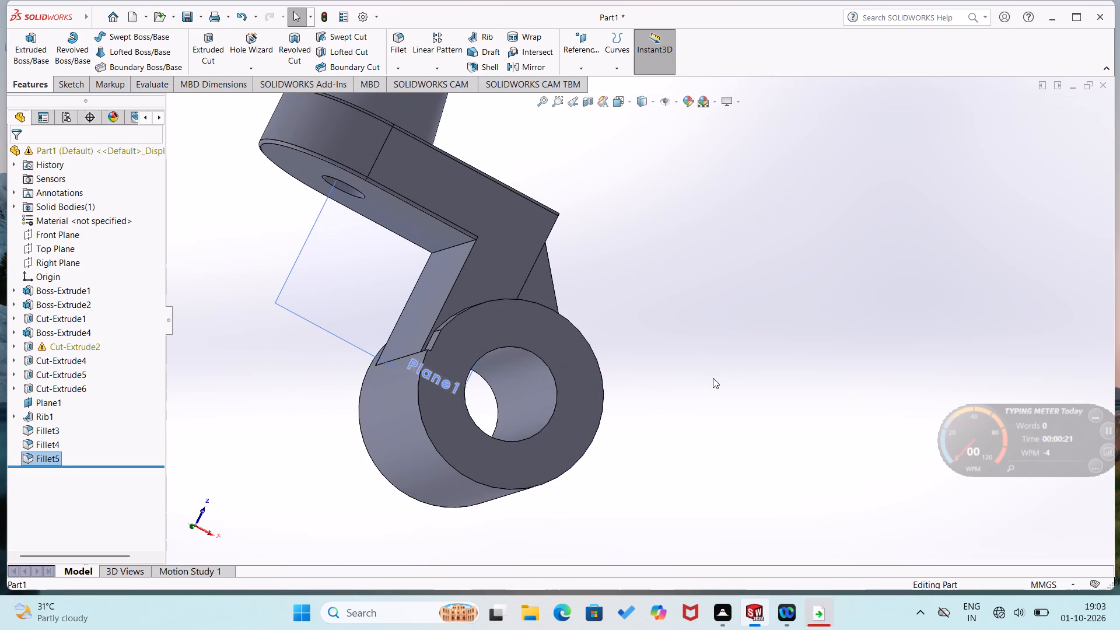
{"action": "left_click", "coordinate": [713, 378]}
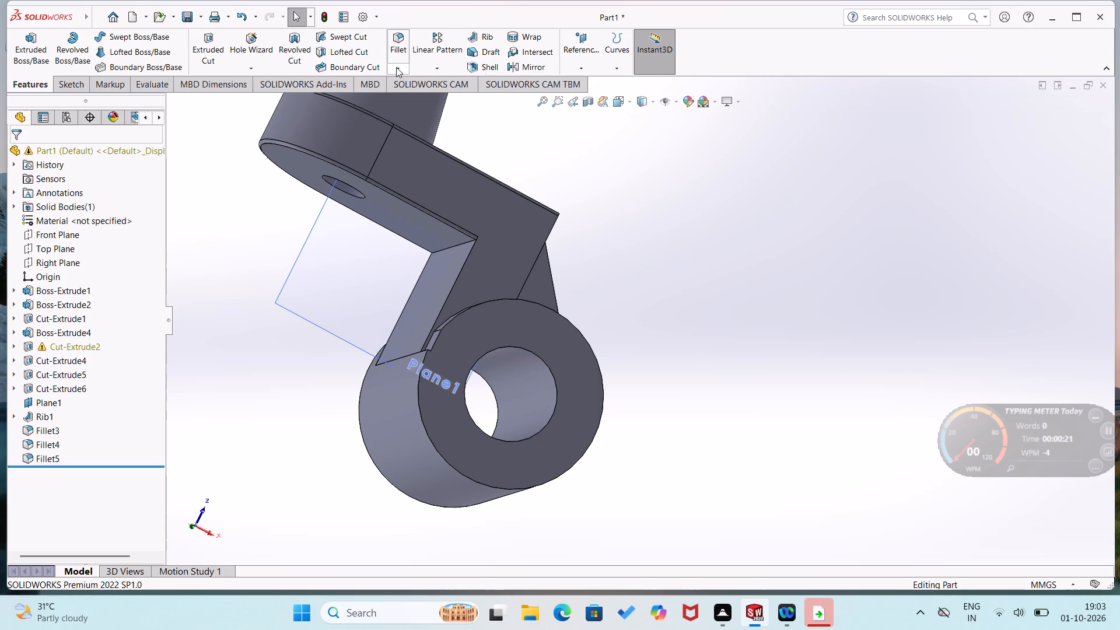
{"action": "left_click", "coordinate": [396, 67]}
{"action": "left_click", "coordinate": [399, 79]}
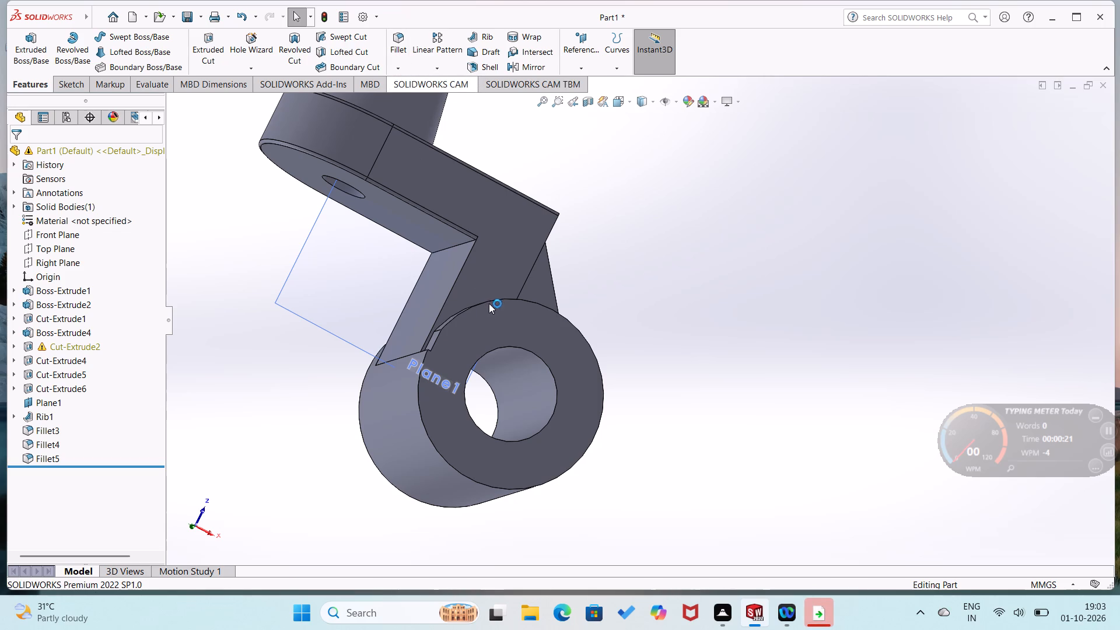
{"action": "left_click", "coordinate": [432, 442]}
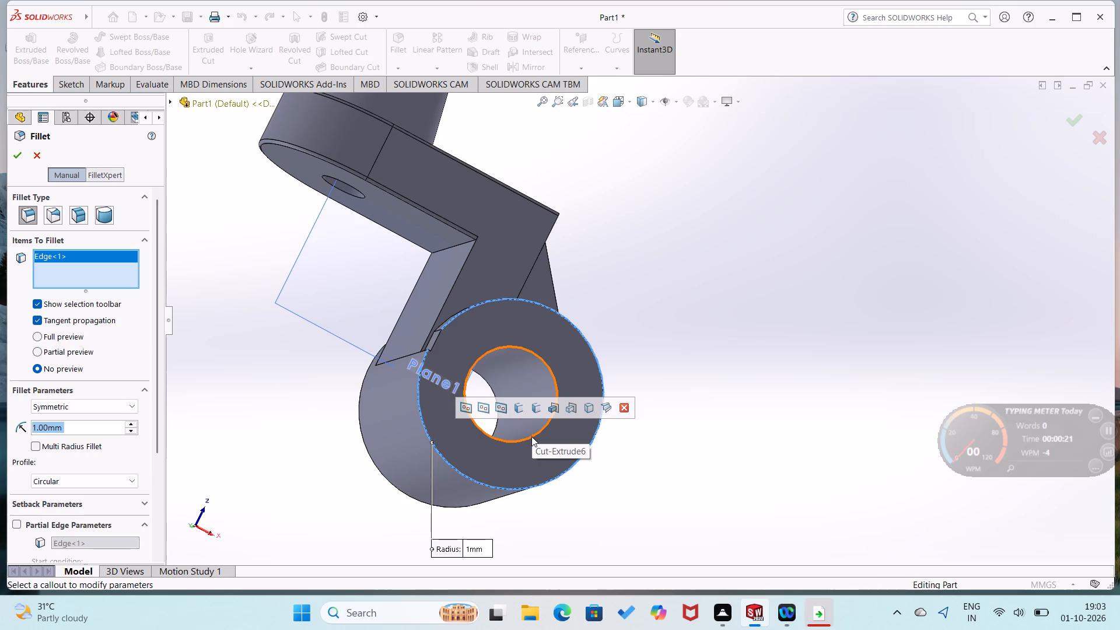
{"action": "left_click", "coordinate": [531, 436]}
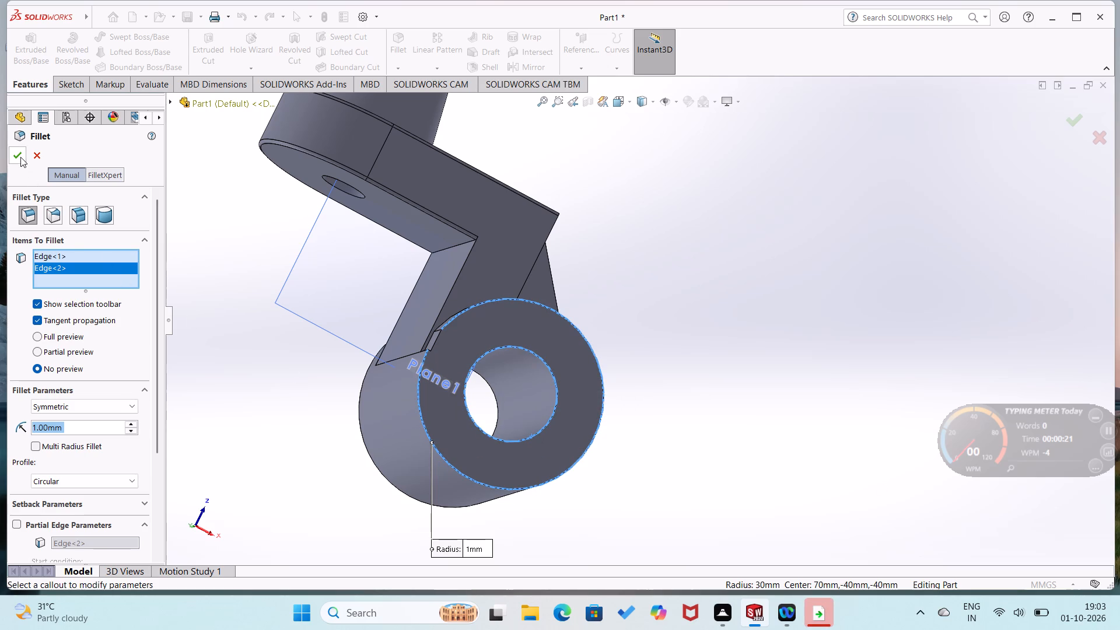
{"action": "left_click", "coordinate": [20, 156]}
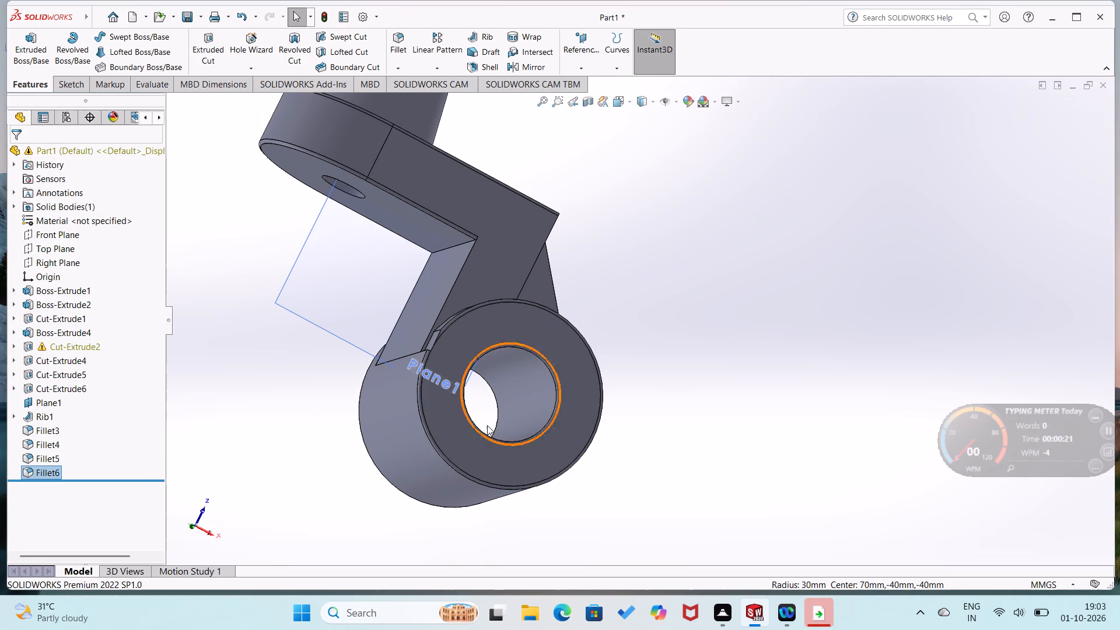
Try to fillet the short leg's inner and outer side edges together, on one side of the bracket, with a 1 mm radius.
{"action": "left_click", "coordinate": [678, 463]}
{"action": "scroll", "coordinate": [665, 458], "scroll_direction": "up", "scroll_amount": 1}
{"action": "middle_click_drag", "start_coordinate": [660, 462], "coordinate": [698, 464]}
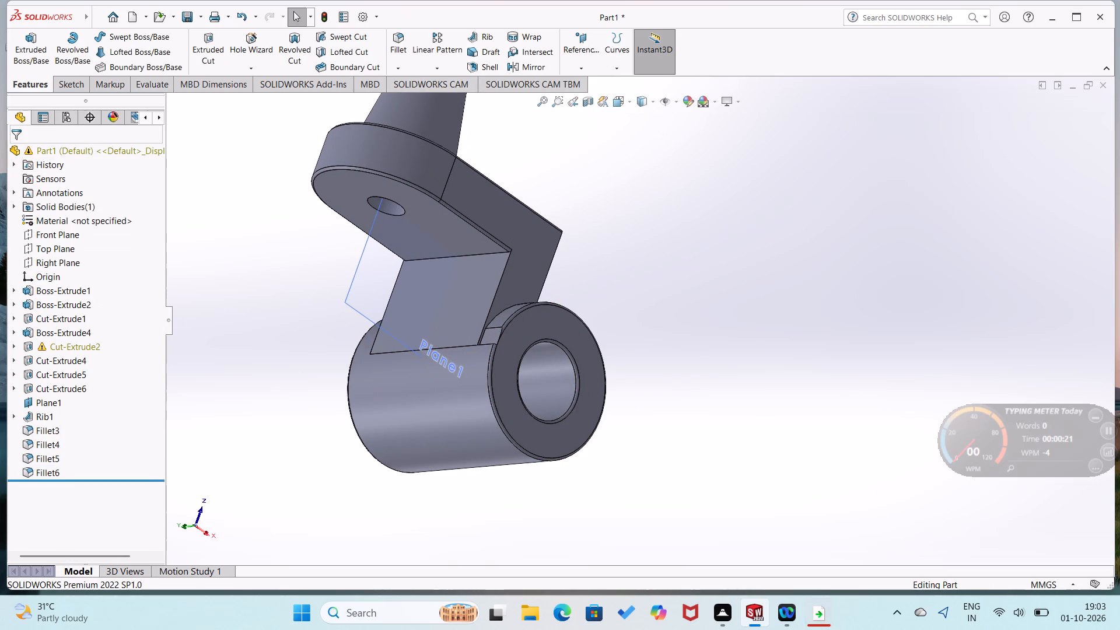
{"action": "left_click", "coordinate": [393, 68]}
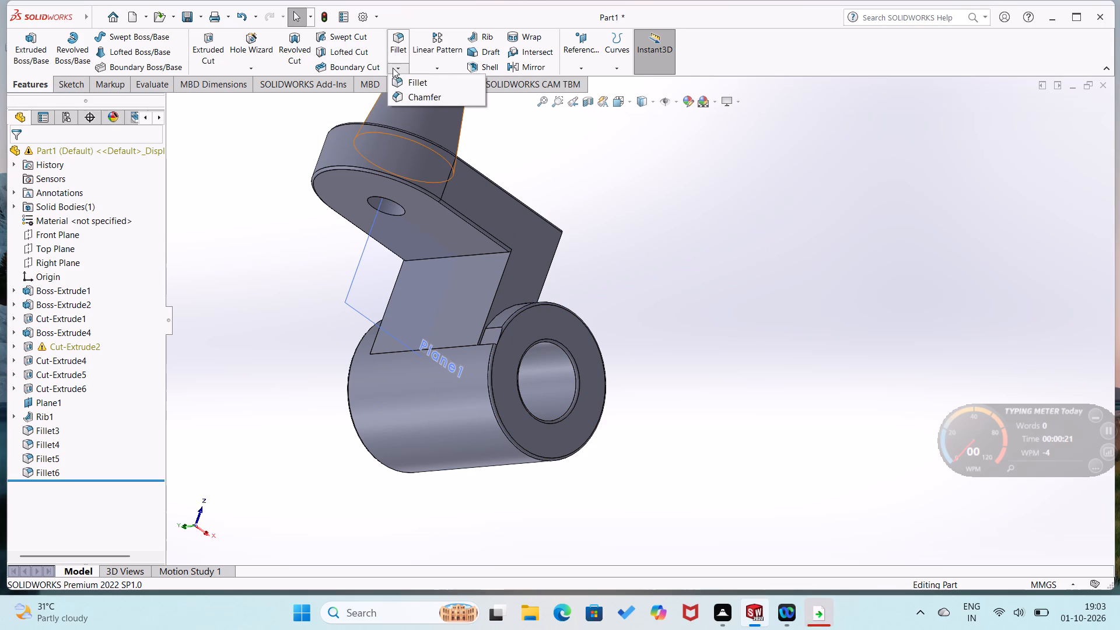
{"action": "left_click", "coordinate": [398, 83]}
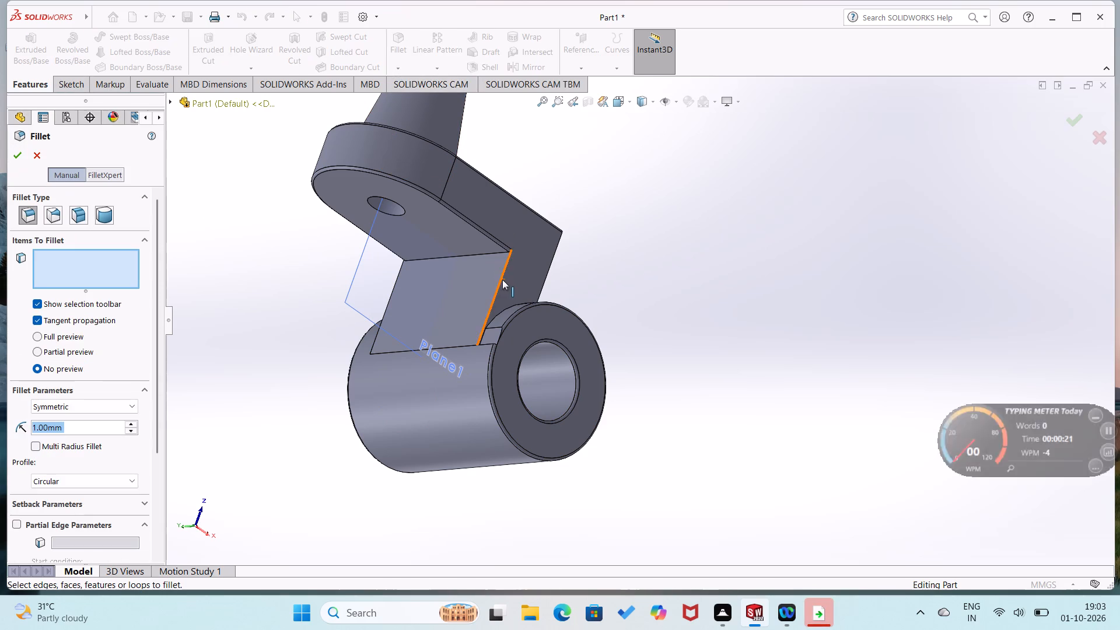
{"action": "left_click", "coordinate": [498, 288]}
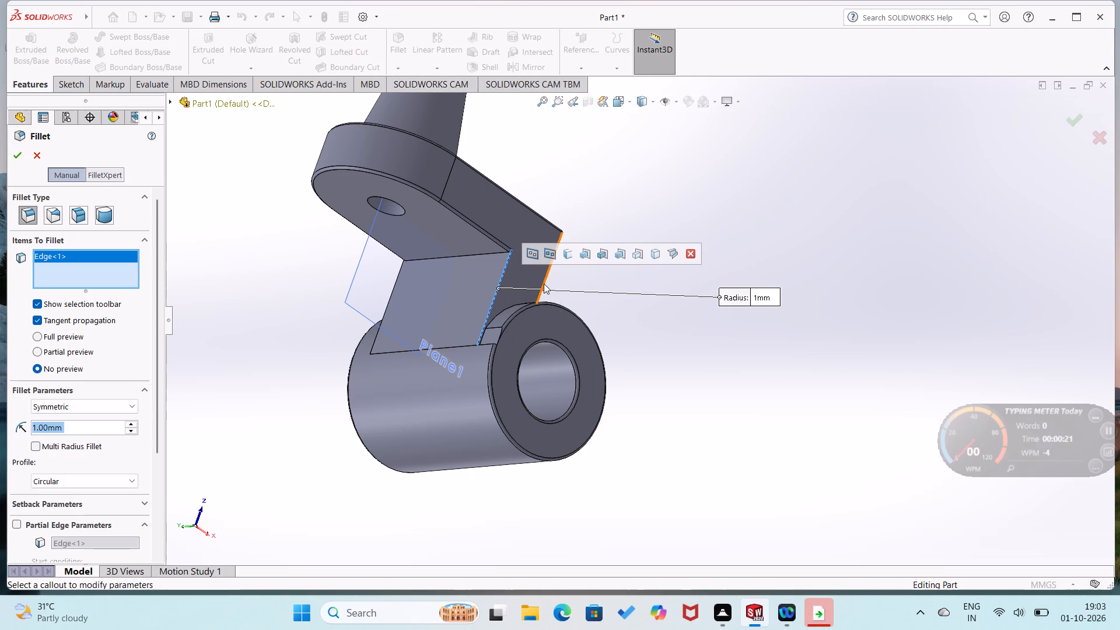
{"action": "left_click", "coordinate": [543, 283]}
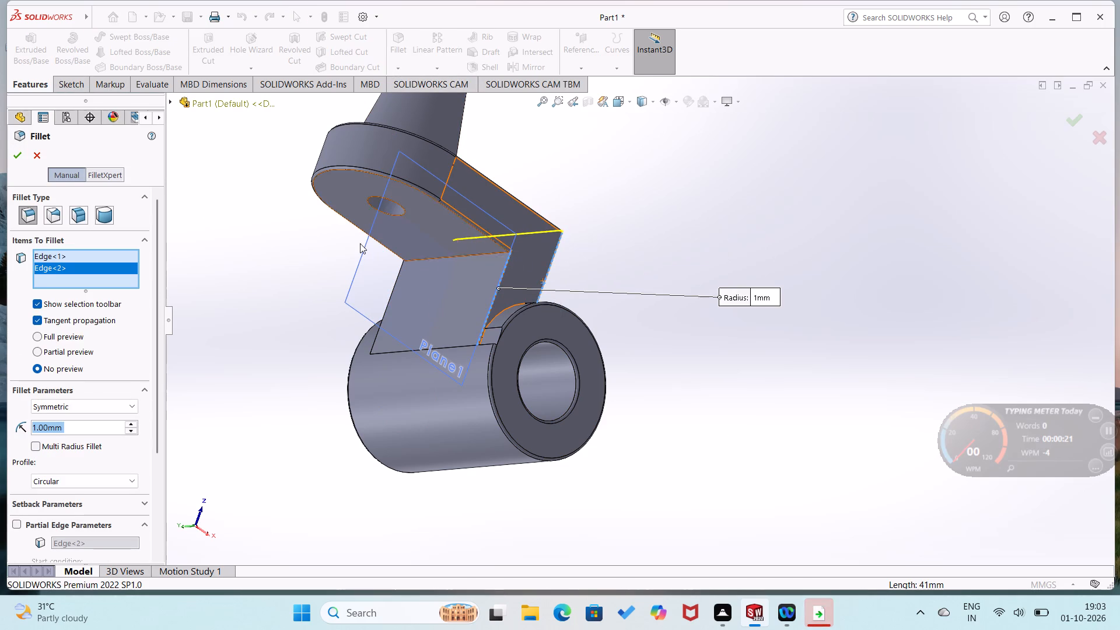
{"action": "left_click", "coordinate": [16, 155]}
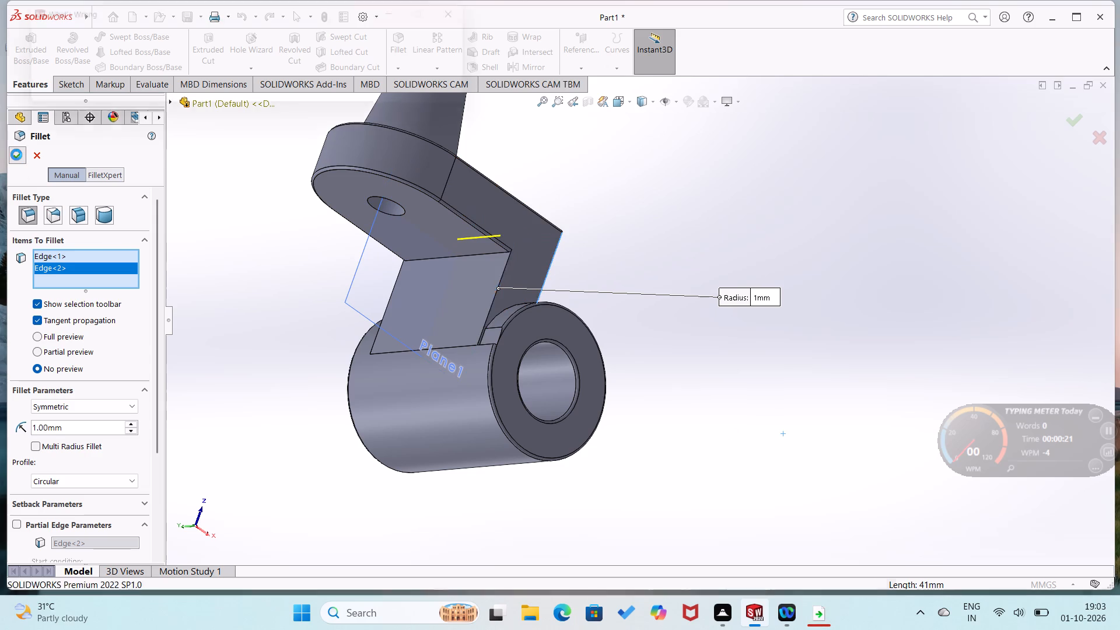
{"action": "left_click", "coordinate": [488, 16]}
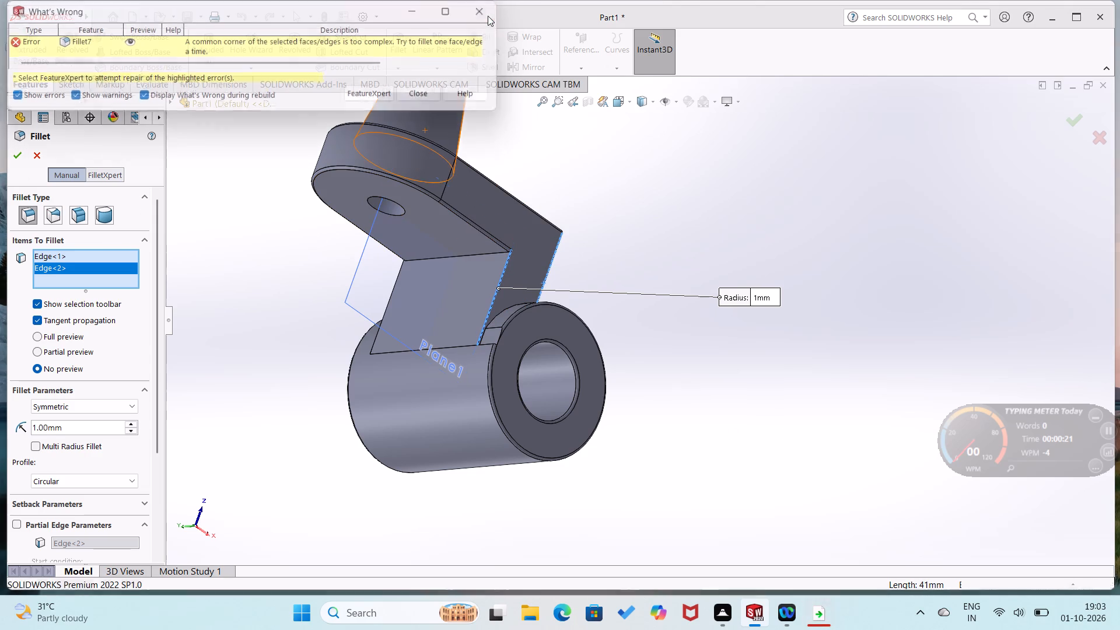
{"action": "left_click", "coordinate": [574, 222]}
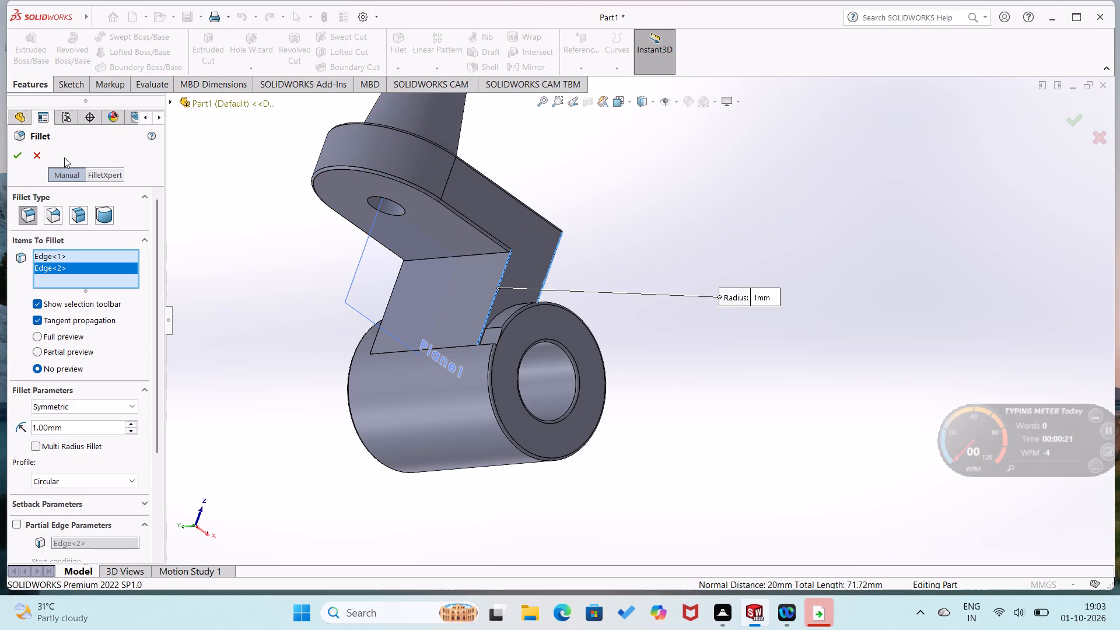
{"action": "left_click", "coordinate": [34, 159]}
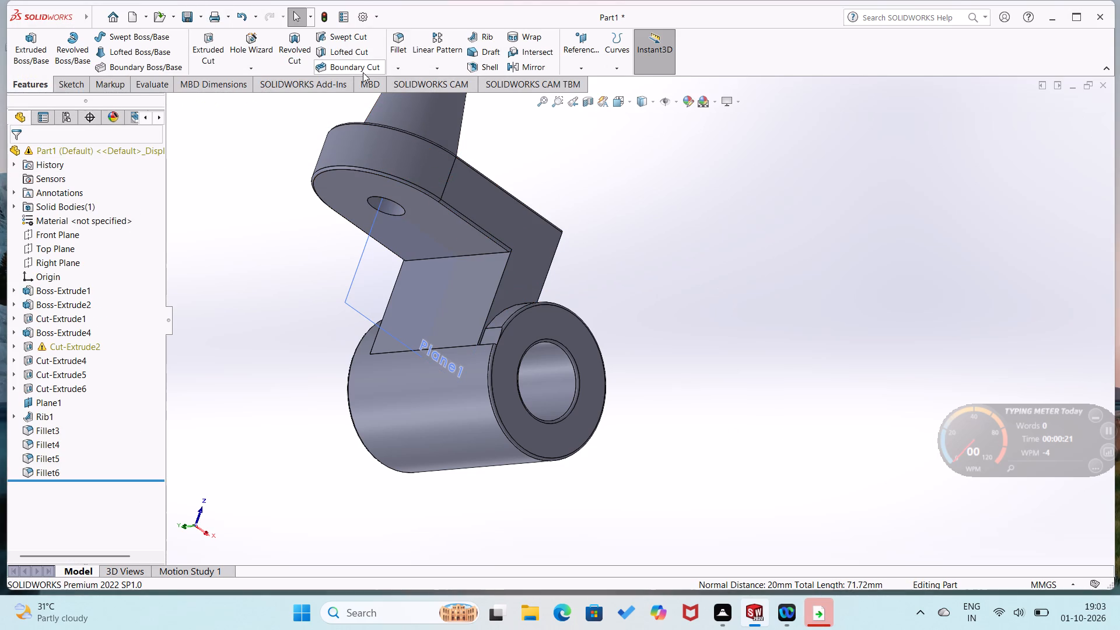
Fillet only the side edge of the short leg's inner face, between the boss plate and the cylinder, with a 1 mm radius.
{"action": "left_click", "coordinate": [397, 66]}
{"action": "left_click", "coordinate": [398, 79]}
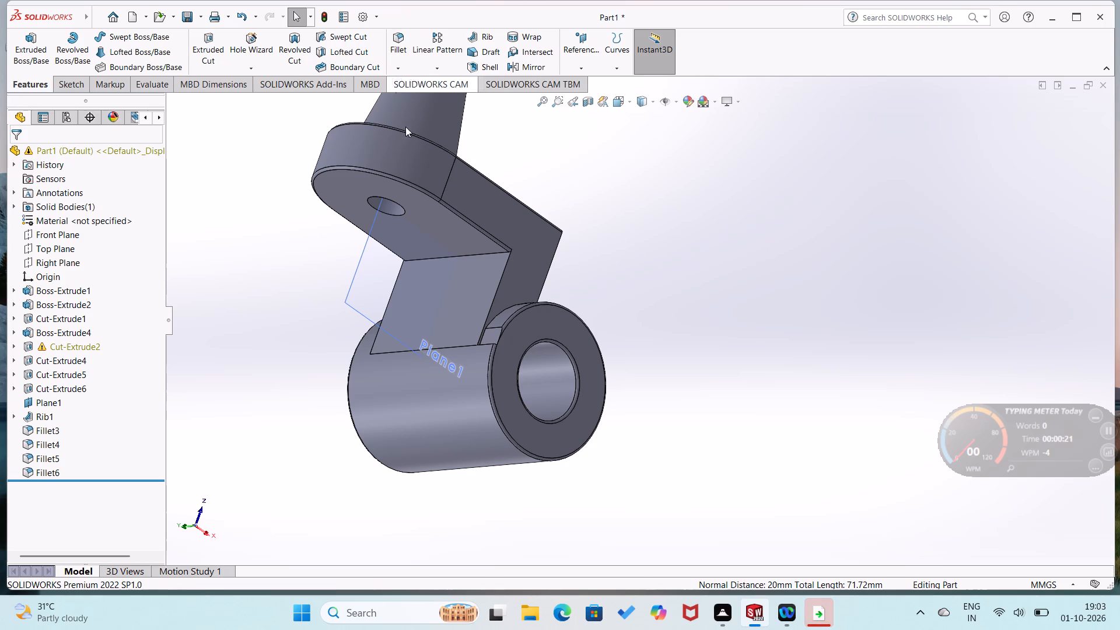
{"action": "left_click", "coordinate": [498, 286]}
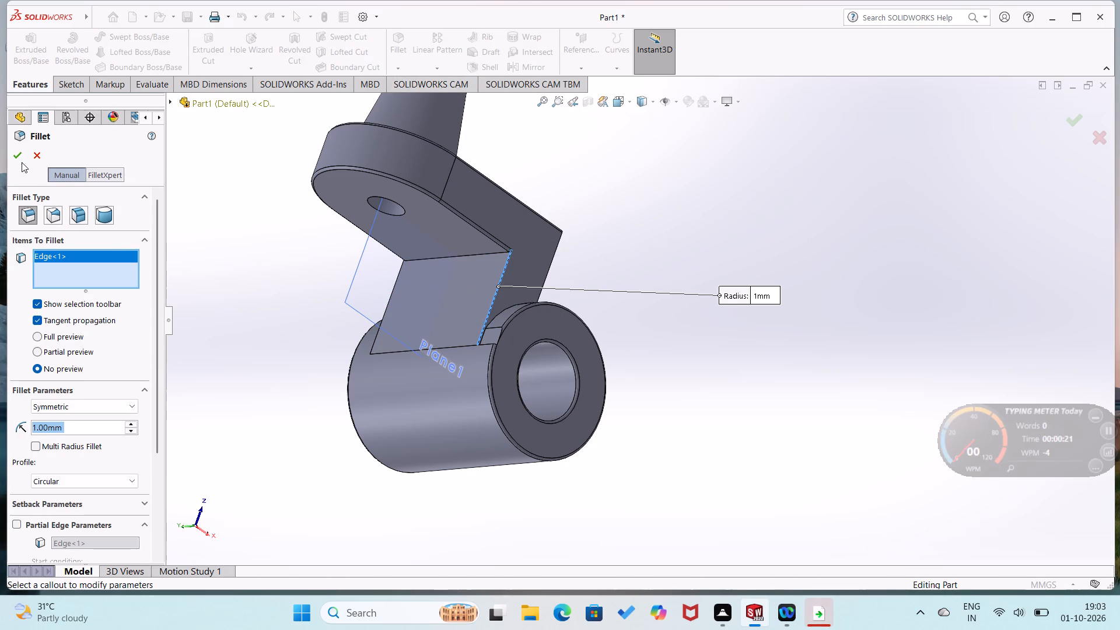
{"action": "left_click", "coordinate": [22, 157]}
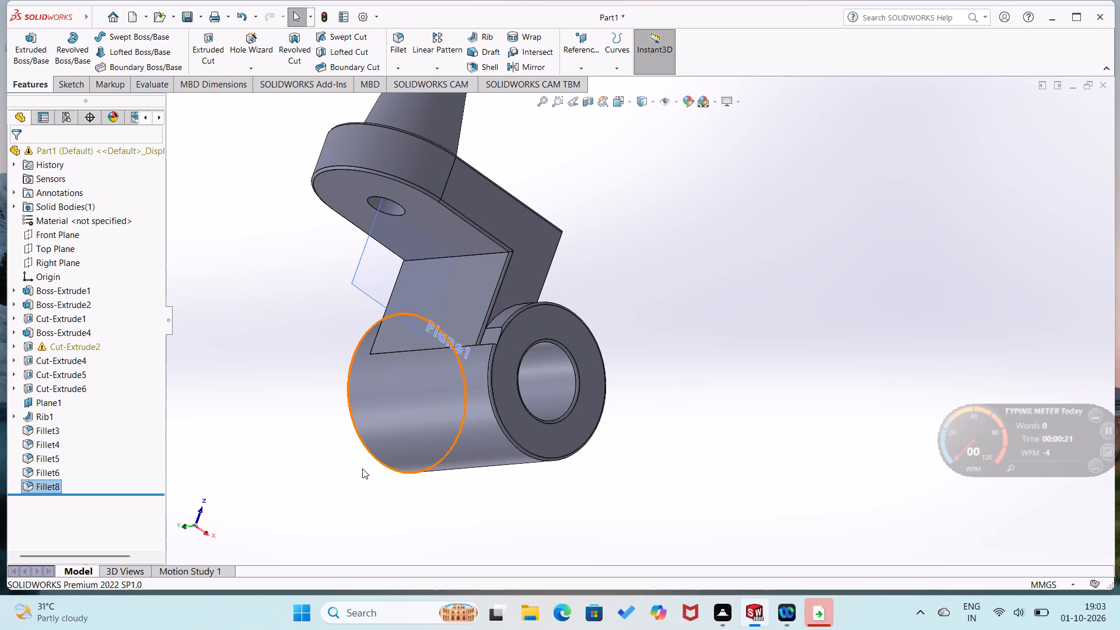
Fillet the opposite side edge of the short leg's inner face with a 1 mm radius.
{"action": "middle_click_drag", "start_coordinate": [364, 476], "coordinate": [387, 493]}
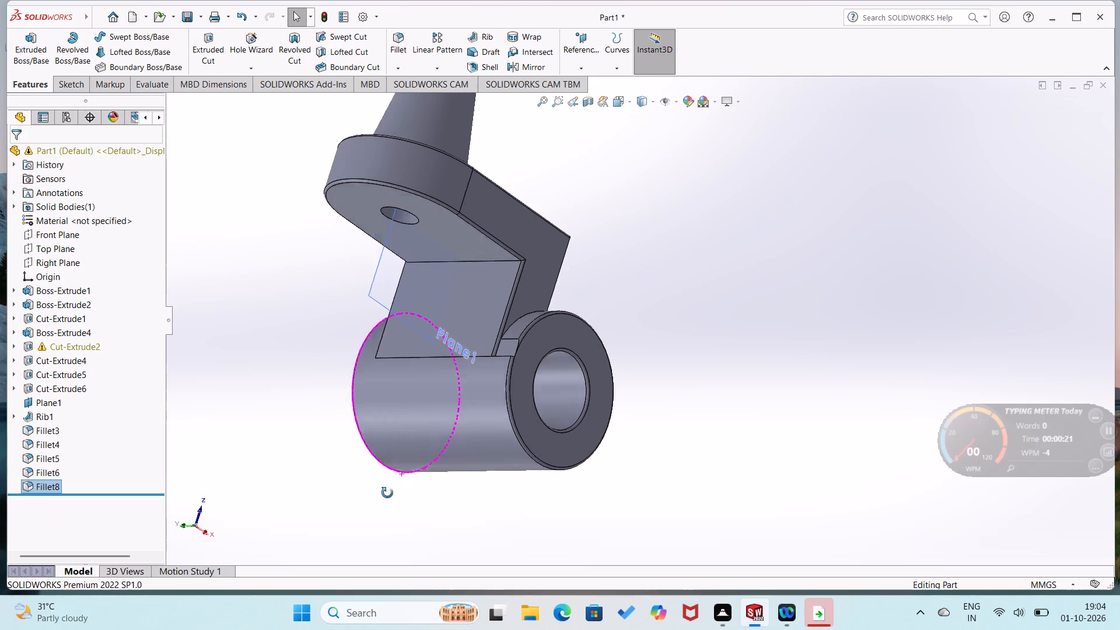
{"action": "middle_click_drag", "start_coordinate": [387, 493], "coordinate": [466, 511]}
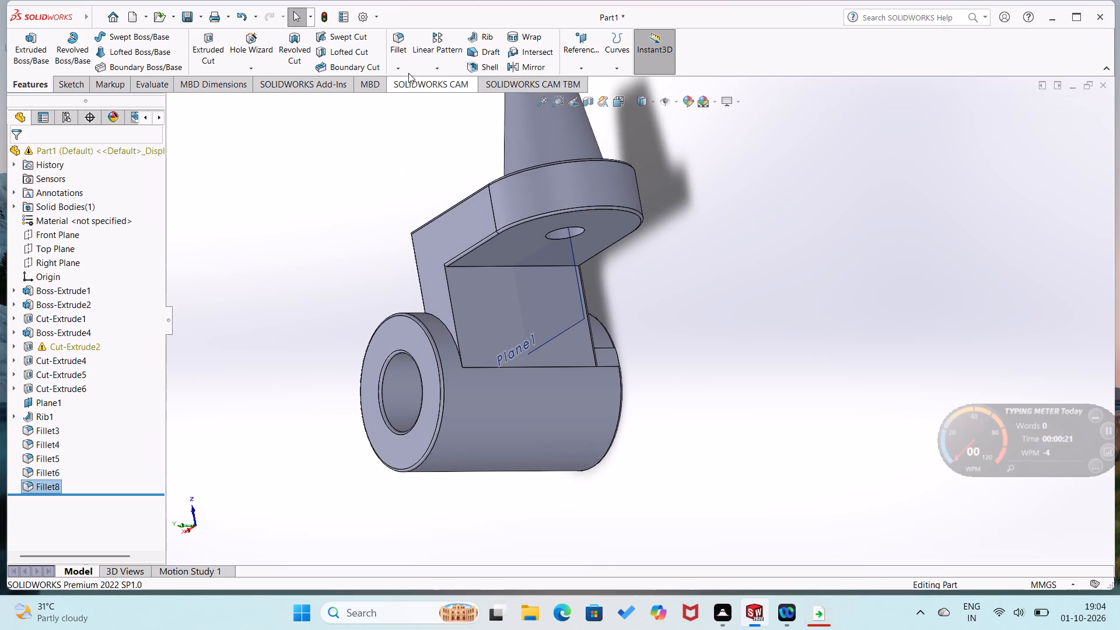
{"action": "left_click", "coordinate": [405, 65]}
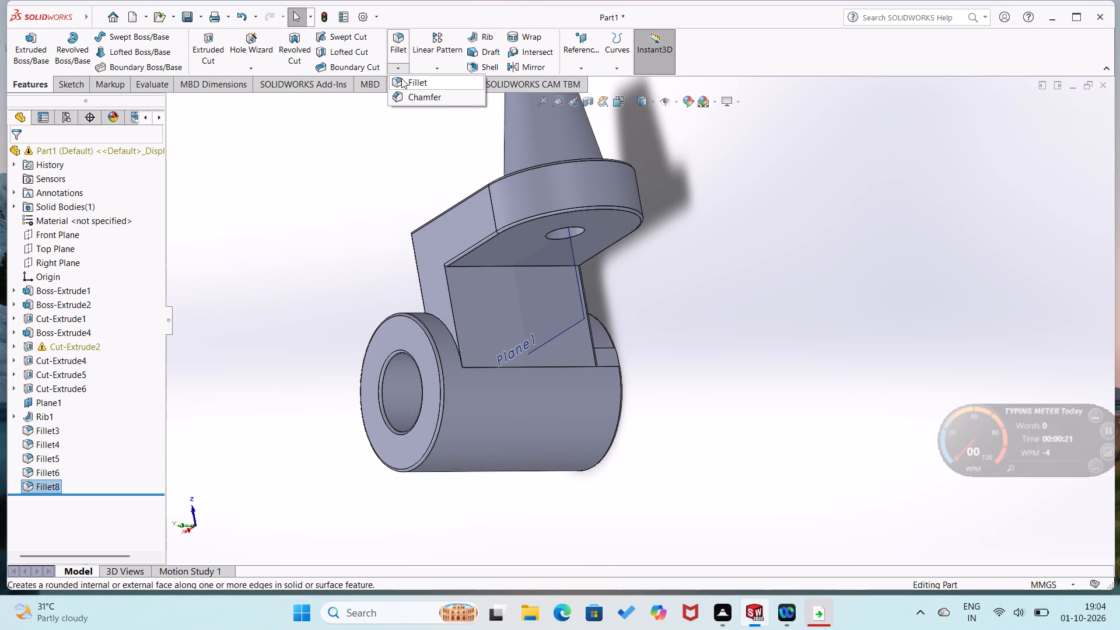
{"action": "left_click", "coordinate": [401, 79]}
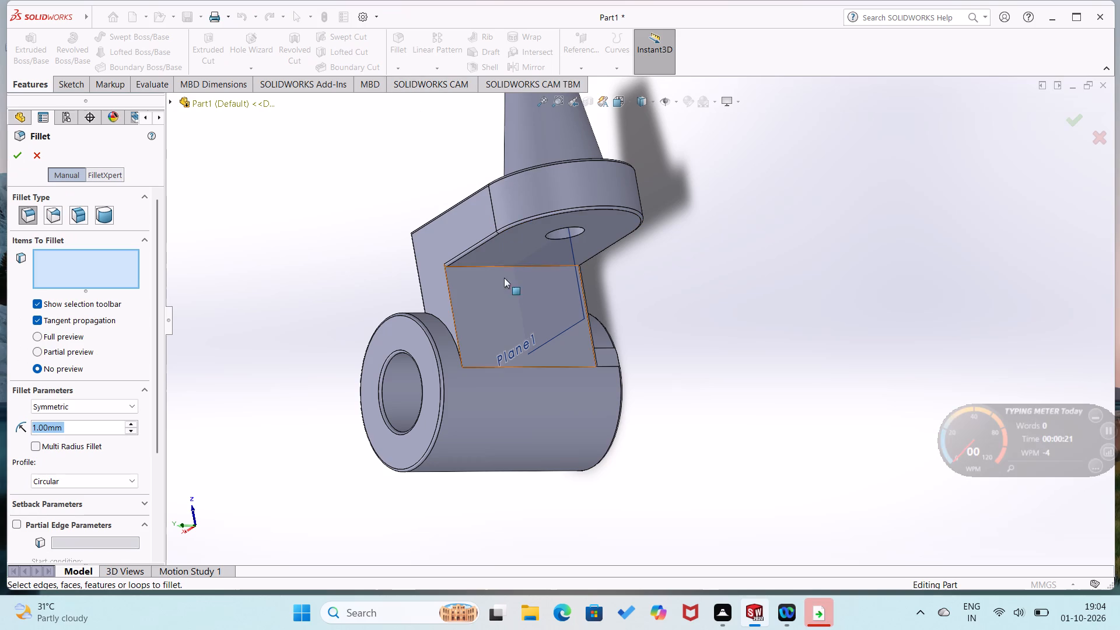
{"action": "middle_click_drag", "start_coordinate": [398, 305], "coordinate": [446, 357]}
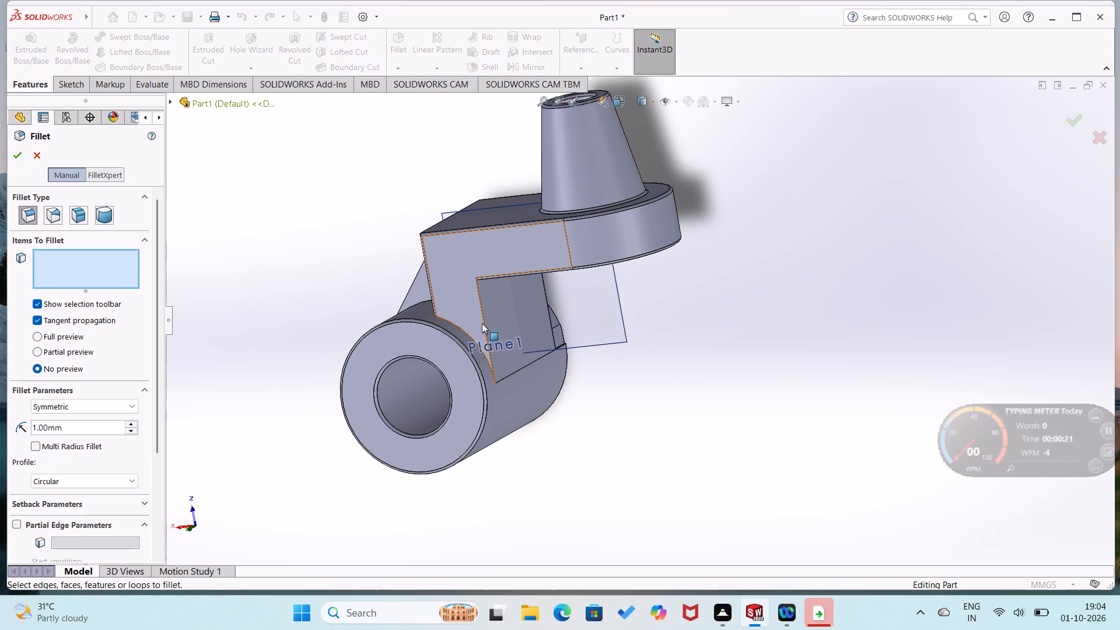
{"action": "left_click", "coordinate": [483, 320]}
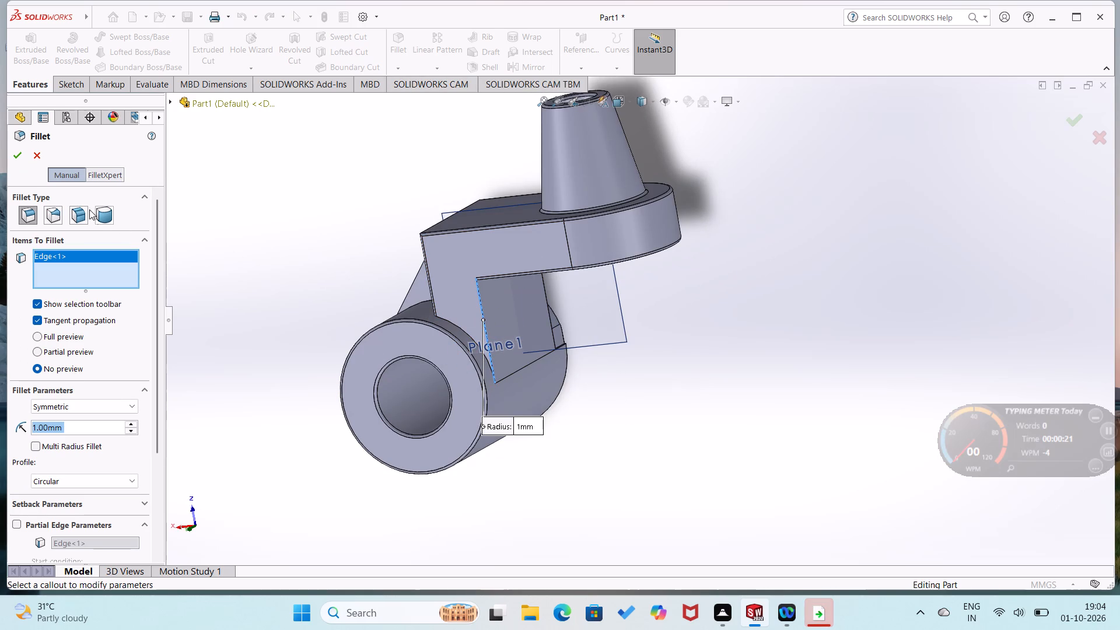
{"action": "left_click", "coordinate": [20, 149]}
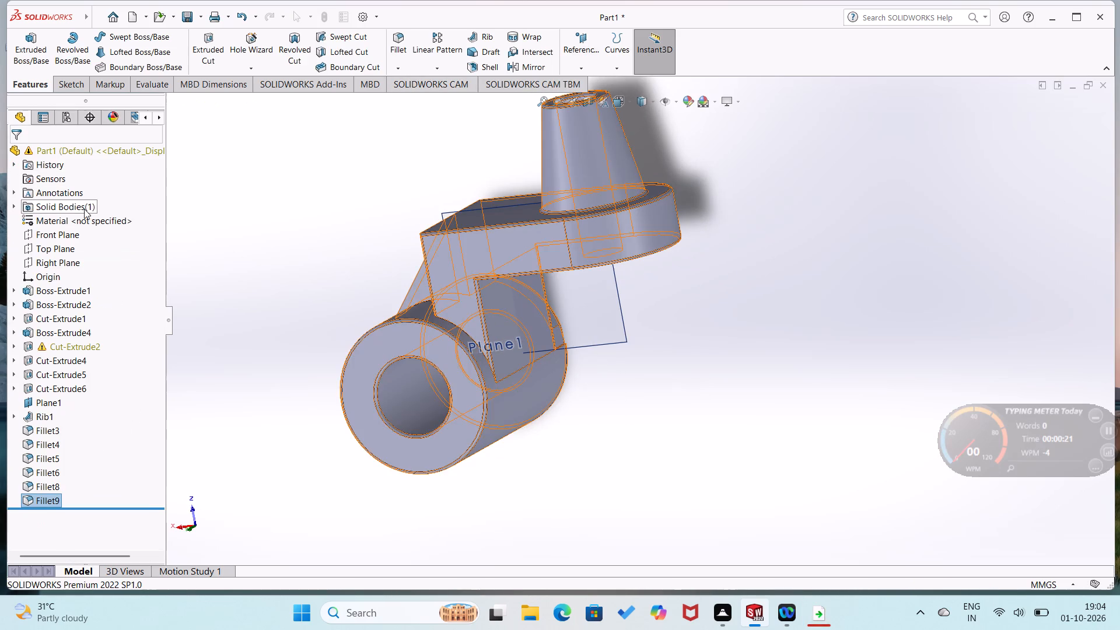
{"action": "left_click", "coordinate": [257, 271]}
Close the finished bracket part without saving the changes.
{"action": "middle_click_drag", "start_coordinate": [517, 453], "coordinate": [467, 433]}
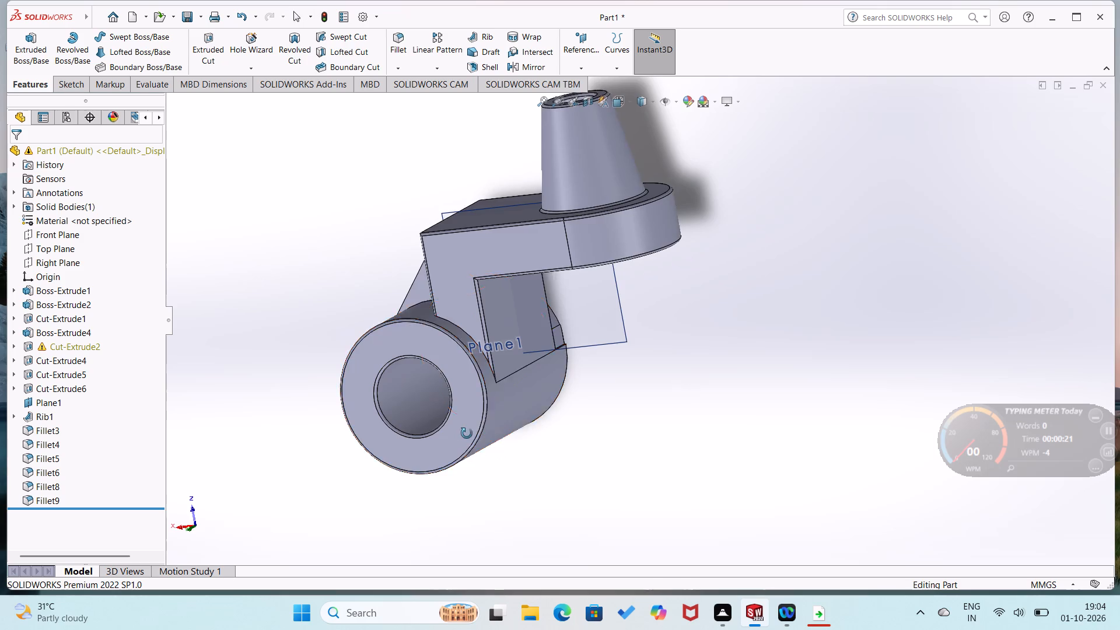
{"action": "middle_click_drag", "start_coordinate": [467, 433], "coordinate": [456, 629]}
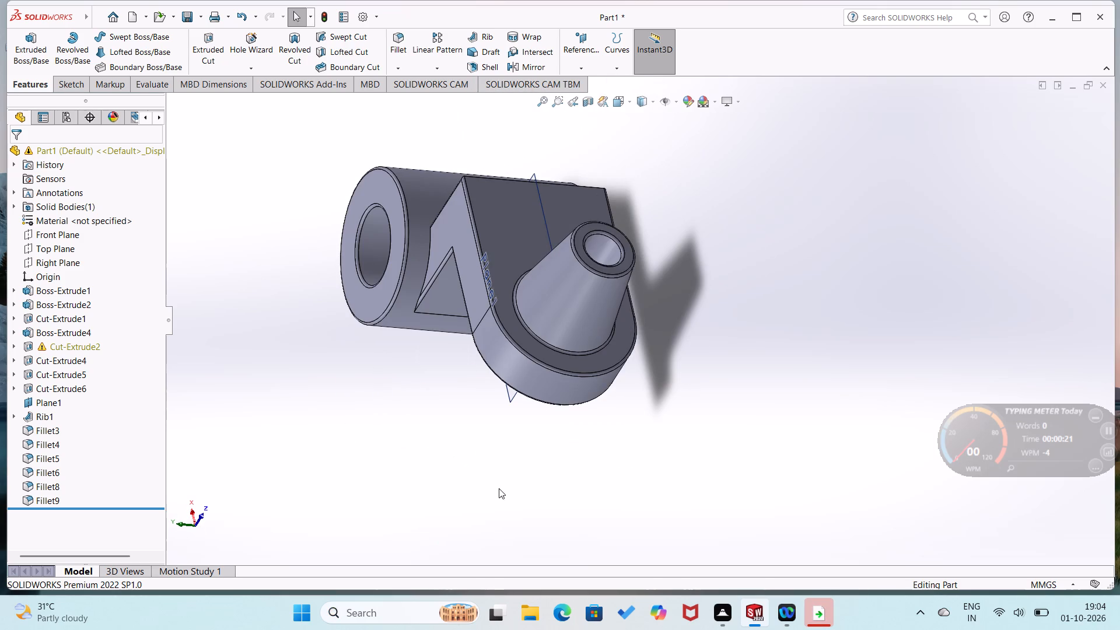
{"action": "middle_click_drag", "start_coordinate": [511, 444], "coordinate": [363, 388]}
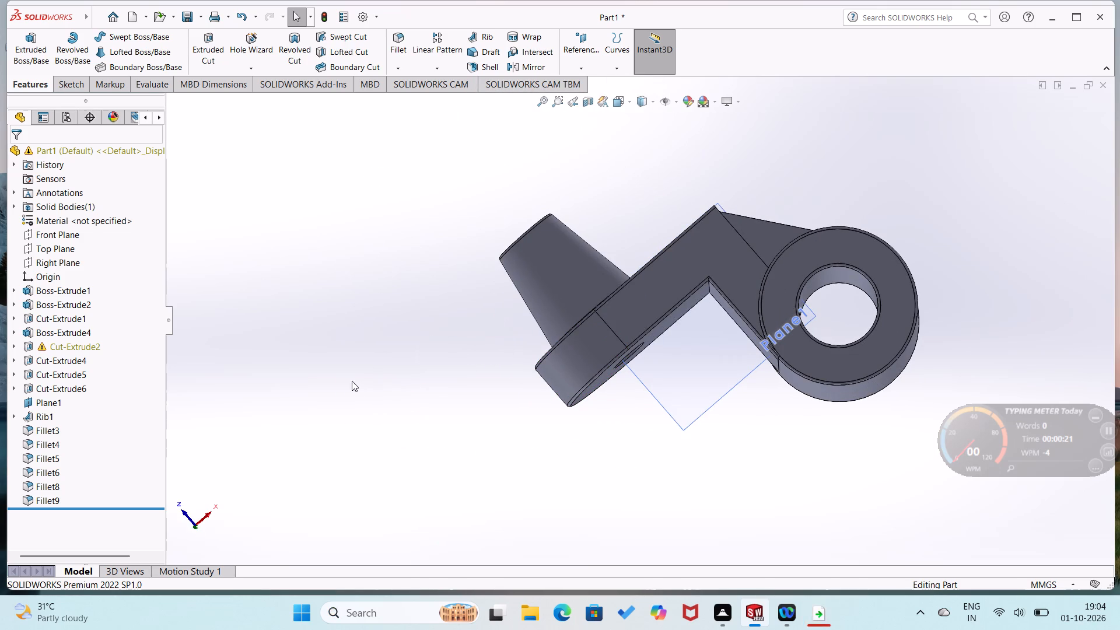
{"action": "left_click", "coordinate": [1105, 87]}
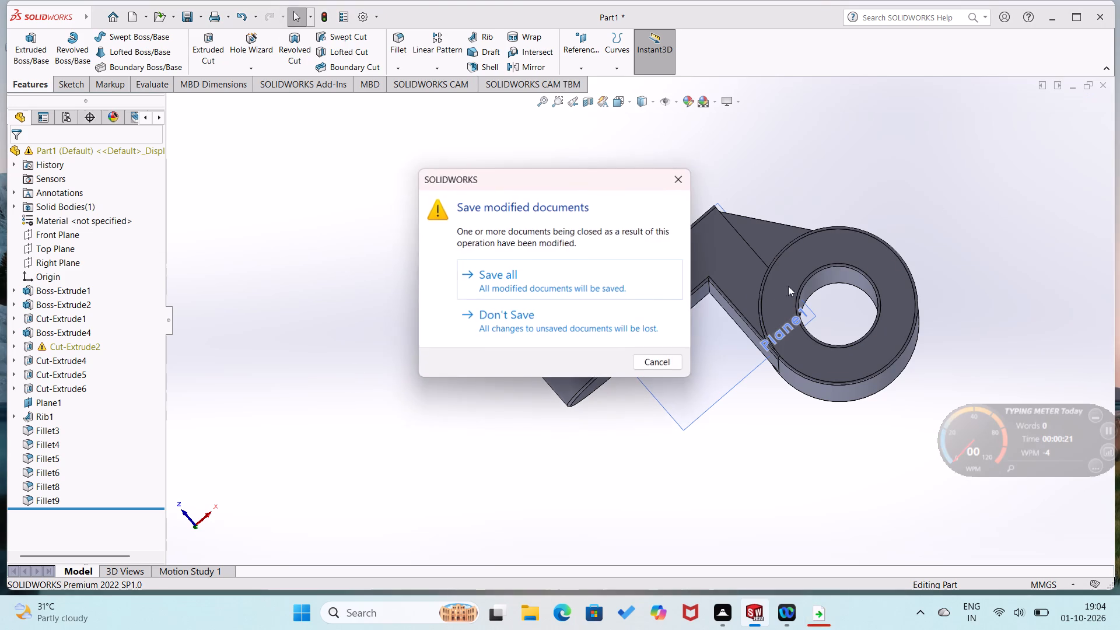
{"action": "left_click", "coordinate": [632, 325]}
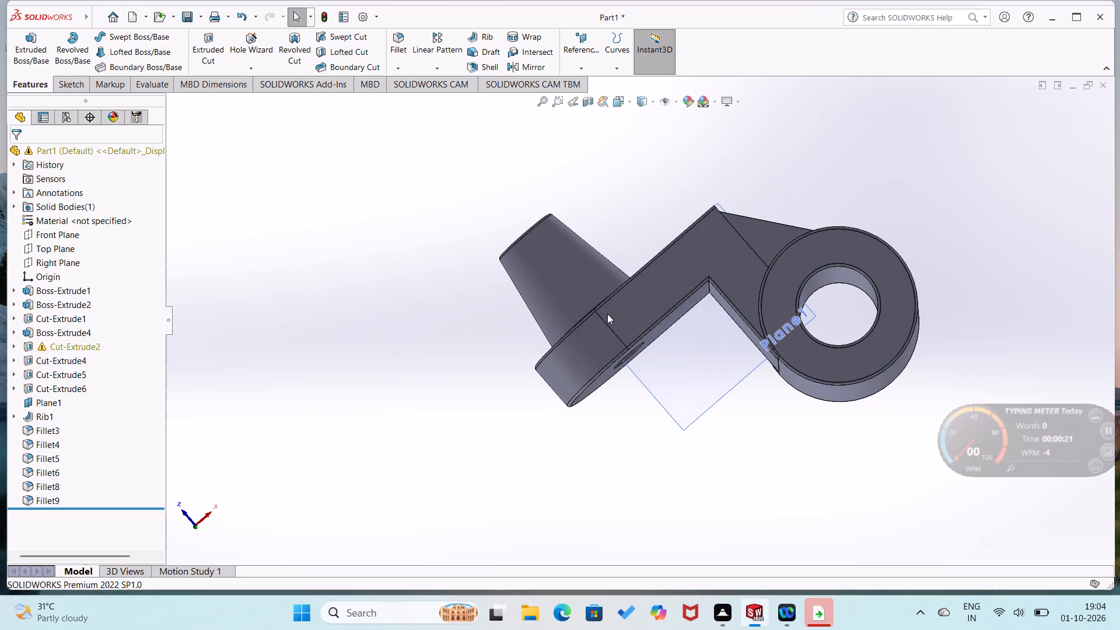
Create a new part document.
{"action": "left_click", "coordinate": [118, 19]}
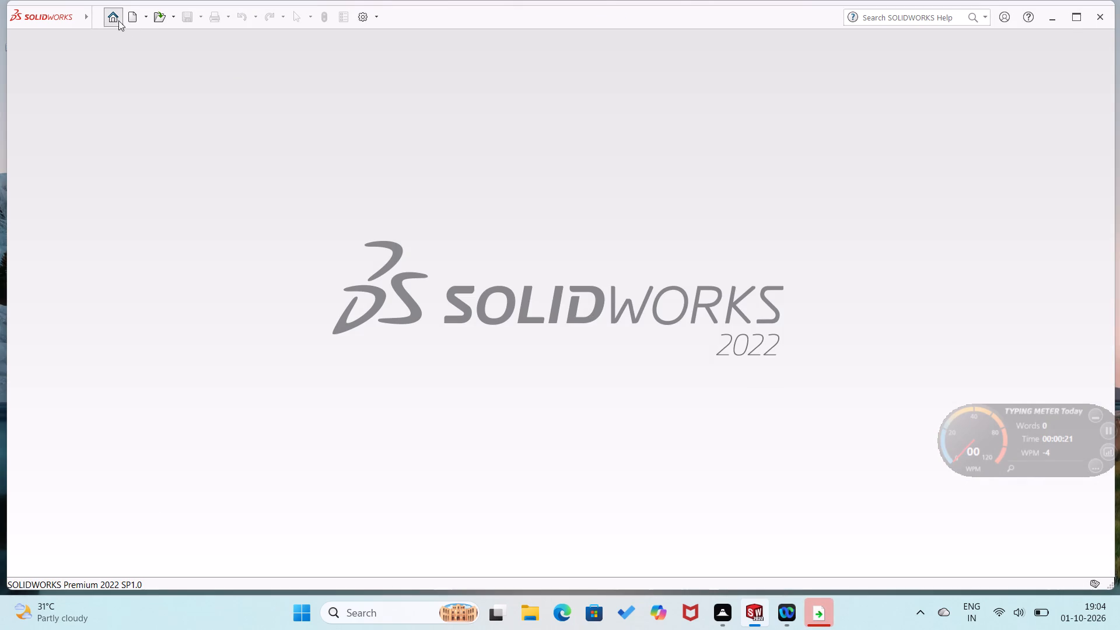
{"action": "left_click", "coordinate": [310, 166]}
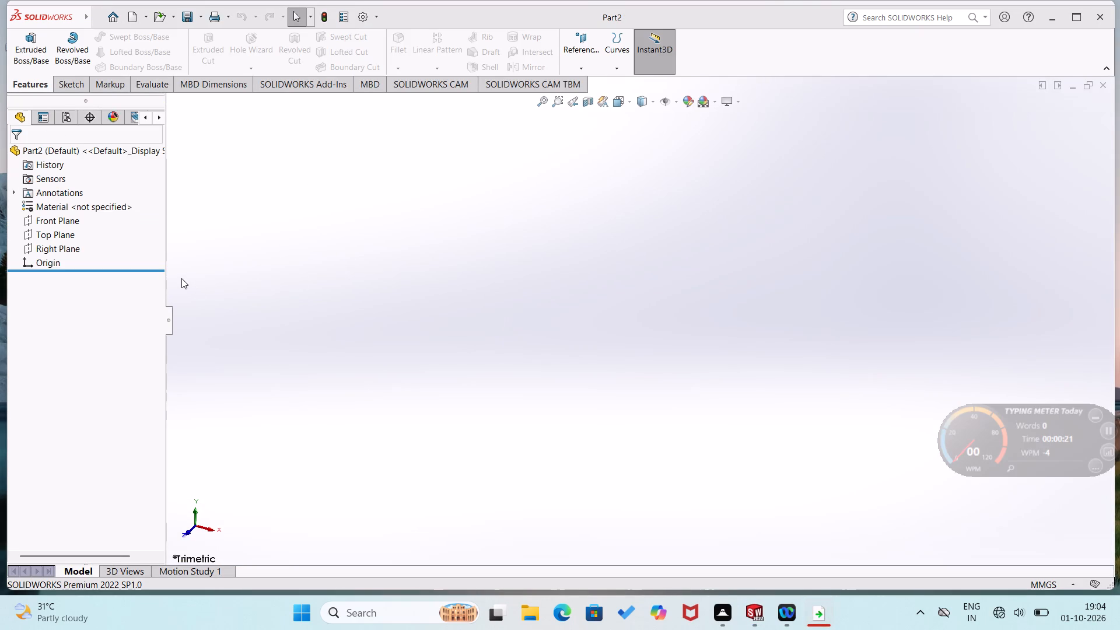
Start a sketch on the Front Plane and draw a horizontal line about 11 mm long from the origin.
{"action": "right_click", "coordinate": [39, 221]}
{"action": "left_click", "coordinate": [51, 201]}
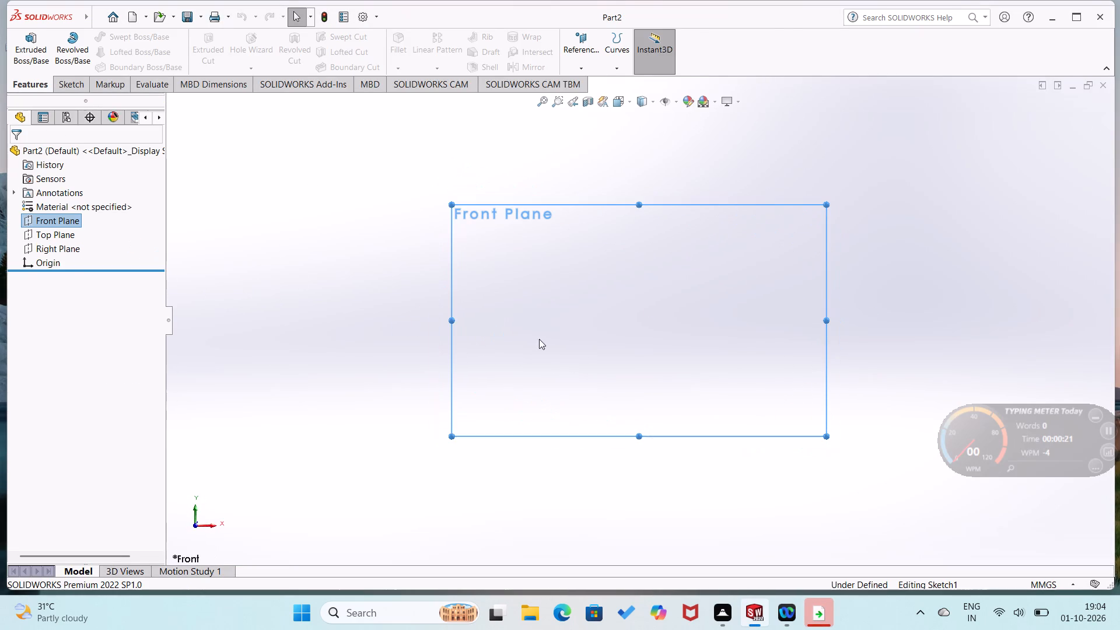
{"action": "right_click_drag", "start_coordinate": [539, 341], "coordinate": [441, 391]}
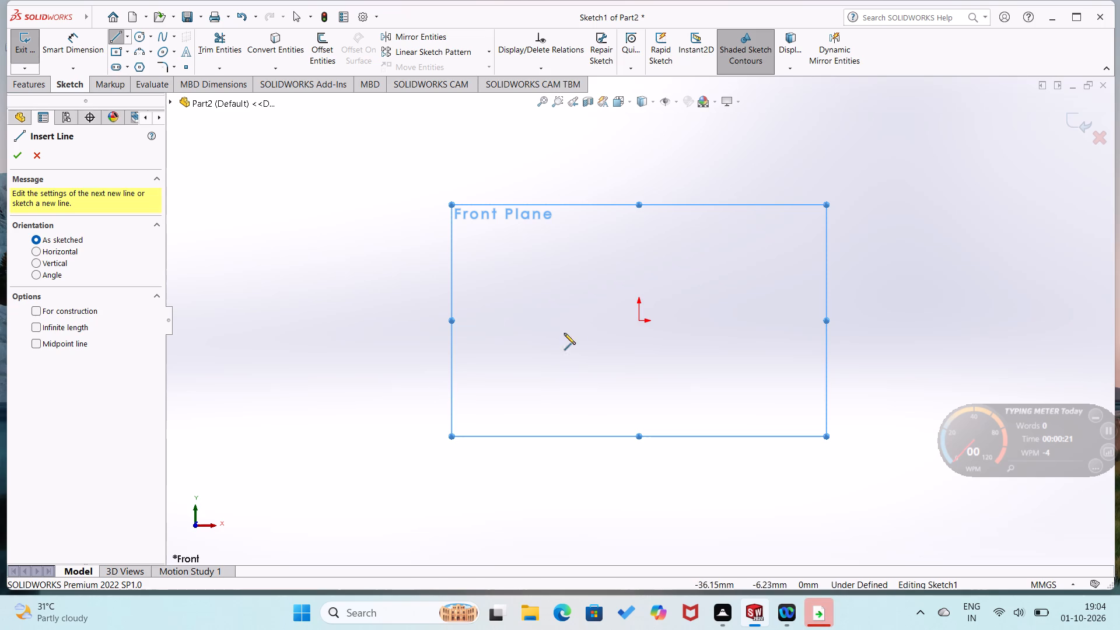
{"action": "left_click", "coordinate": [639, 318]}
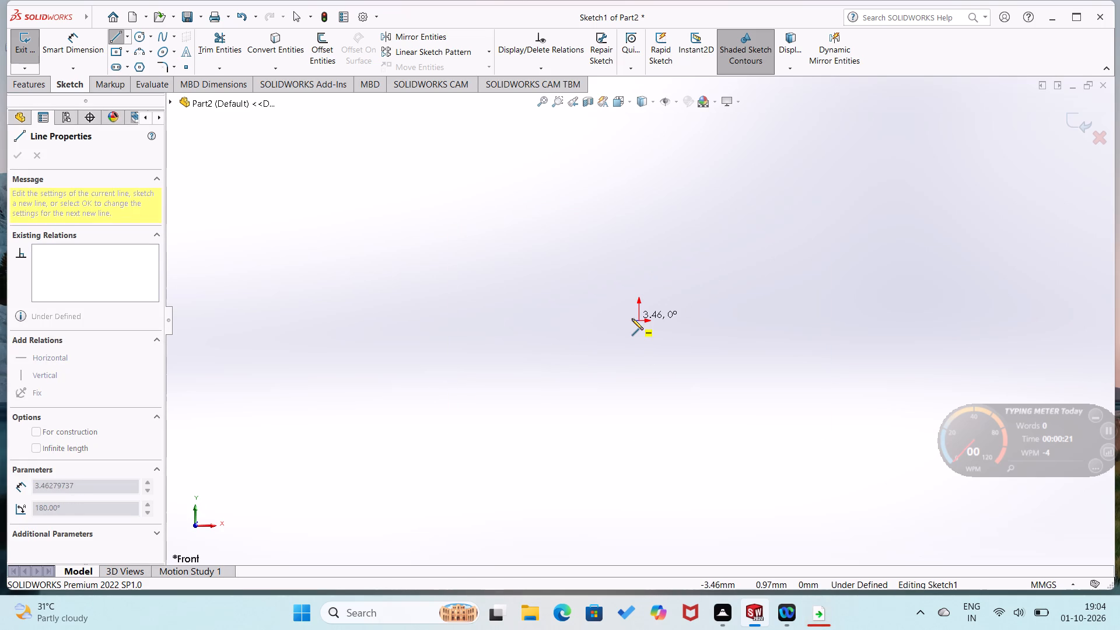
{"action": "left_click", "coordinate": [662, 318]}
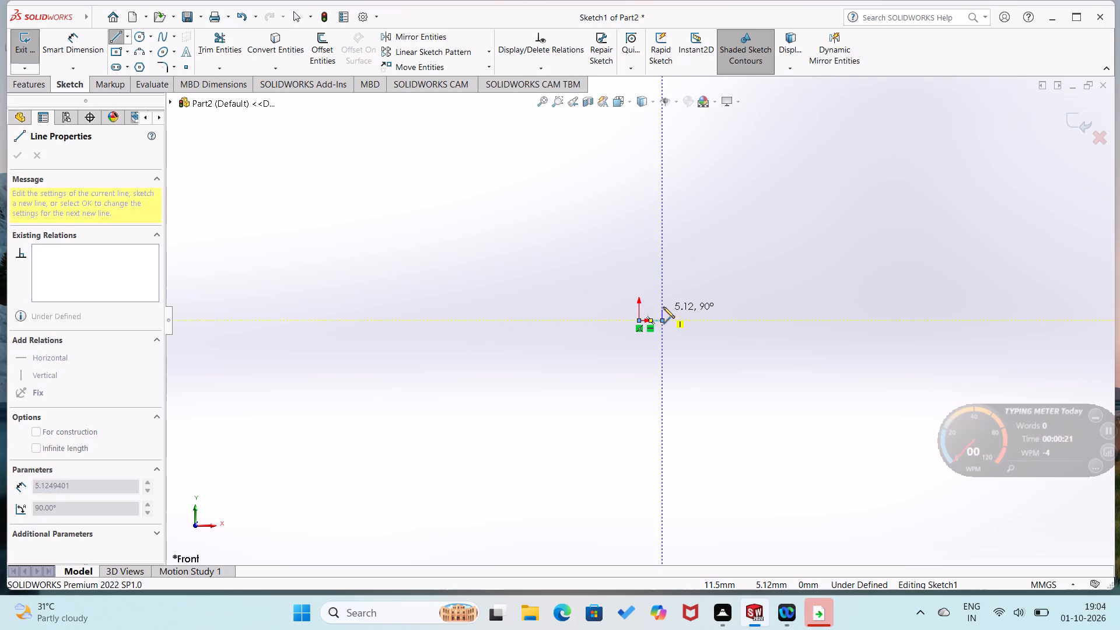
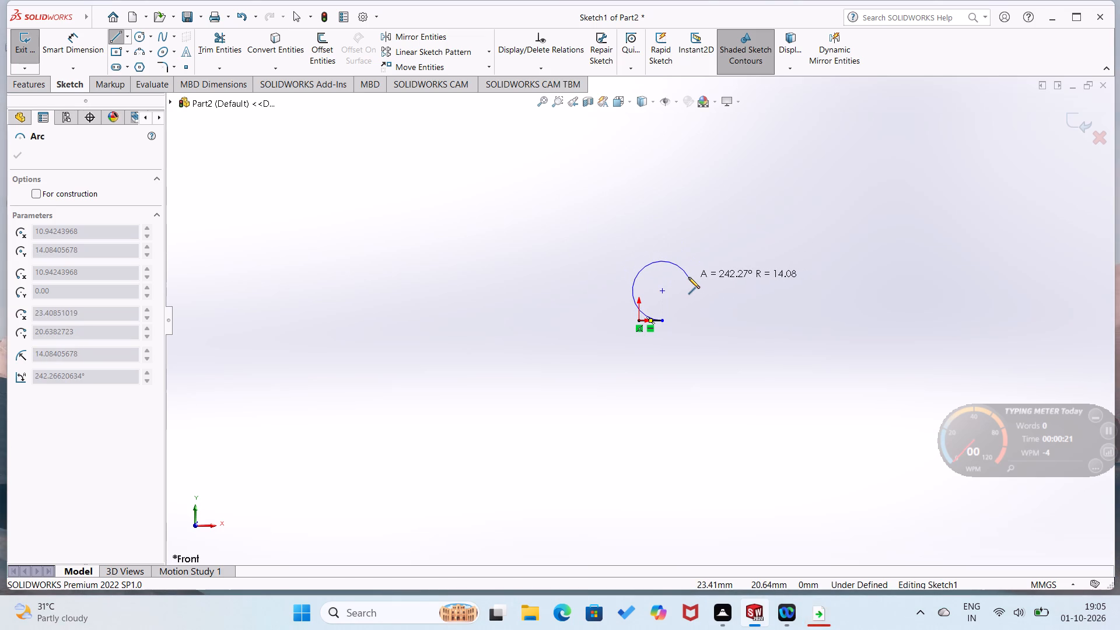
Undo the short line and sketch a horizontal line about 159 mm long from the origin.
{"action": "key", "text": "ctrl+z"}
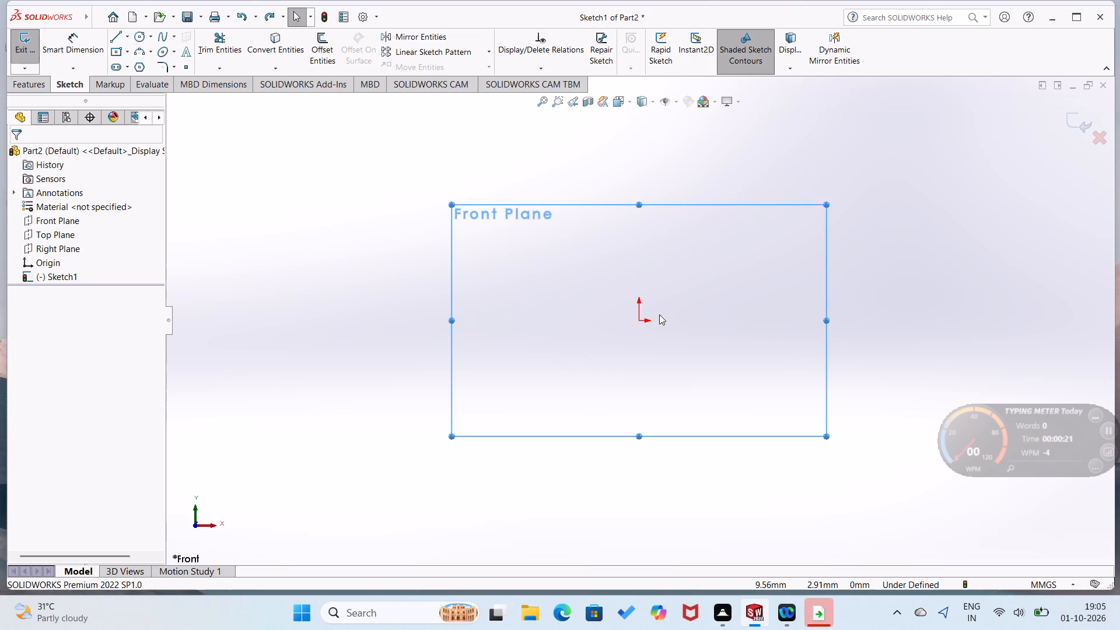
{"action": "right_click_drag", "start_coordinate": [709, 341], "coordinate": [565, 351]}
{"action": "left_click", "coordinate": [640, 318]}
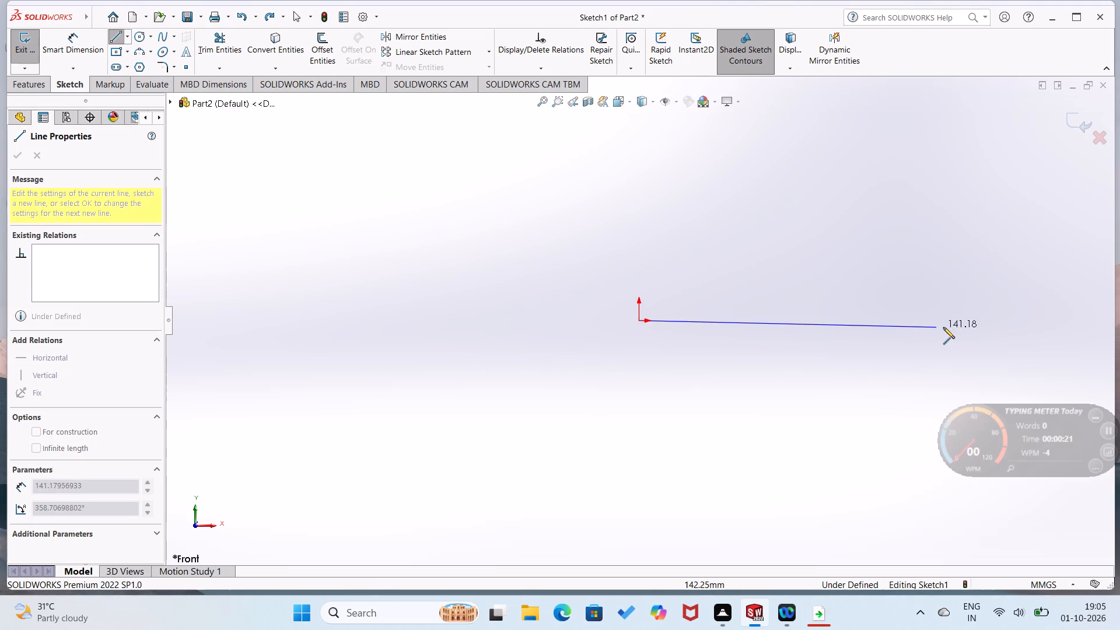
{"action": "left_click", "coordinate": [975, 322]}
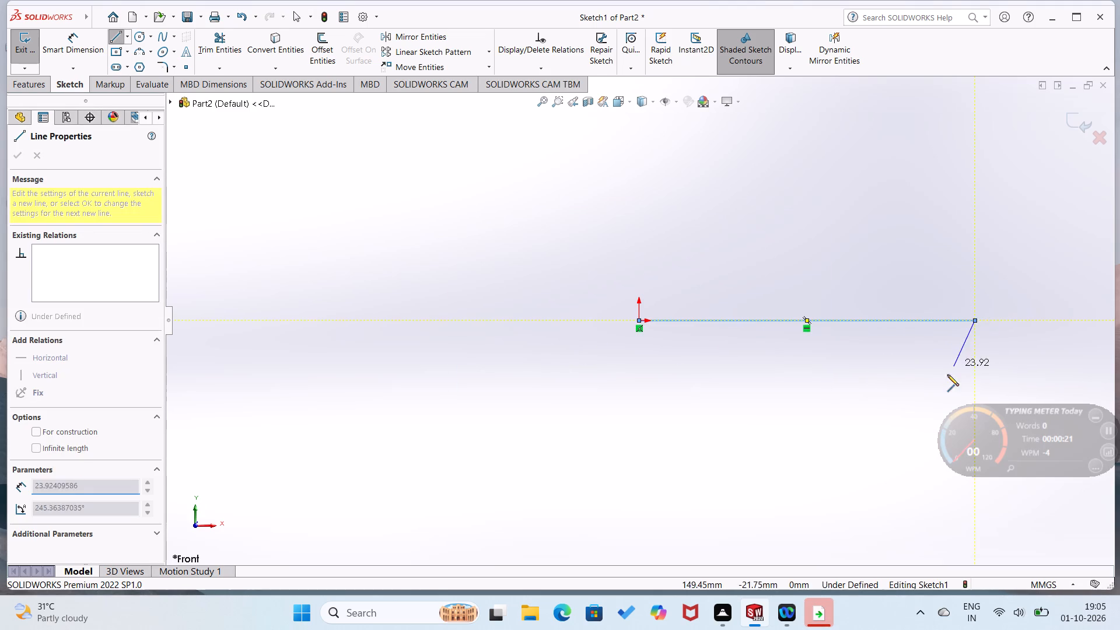
Dimension the horizontal line to a length of 160 mm.
{"action": "right_click_drag", "start_coordinate": [945, 379], "coordinate": [990, 259]}
{"action": "left_click", "coordinate": [922, 318]}
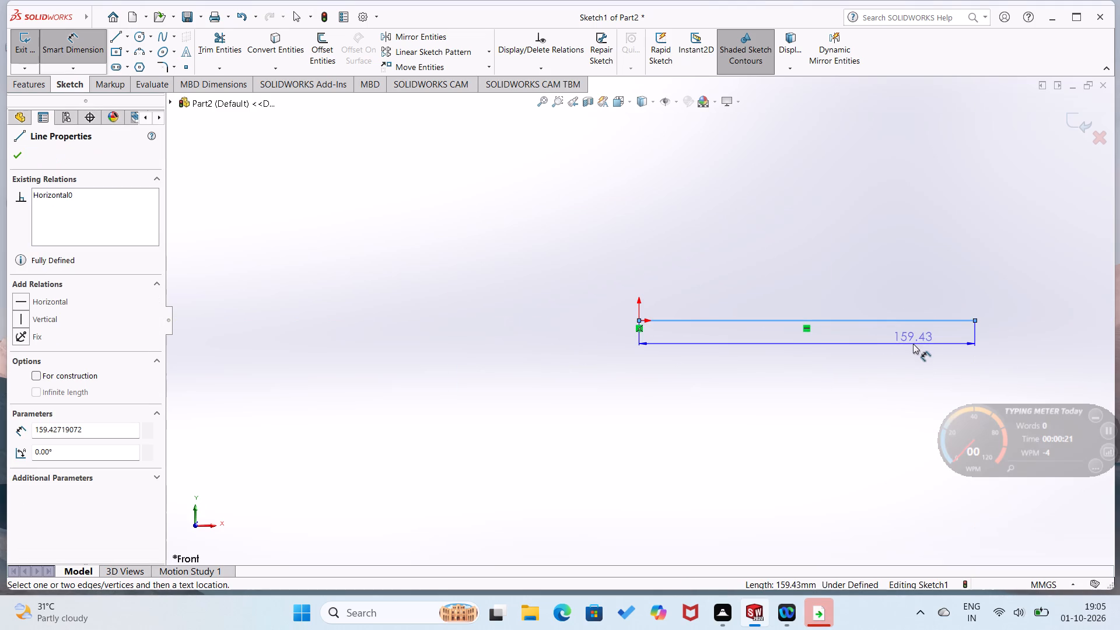
{"action": "left_click", "coordinate": [912, 351]}
{"action": "type", "text": "160"}
{"action": "key", "text": "Return"}
{"action": "left_click", "coordinate": [833, 442]}
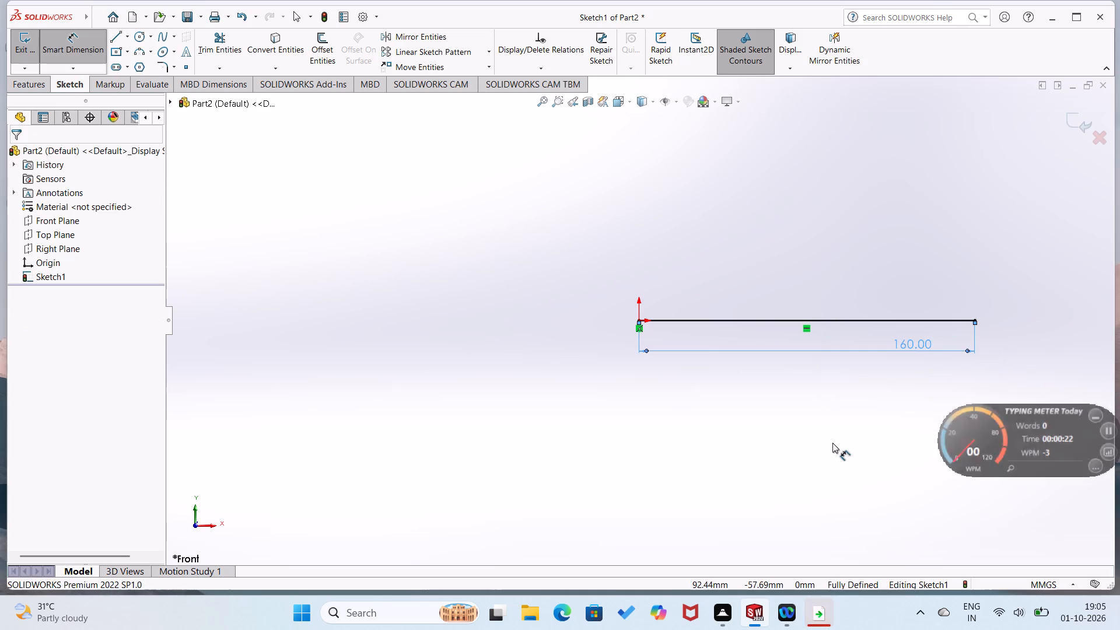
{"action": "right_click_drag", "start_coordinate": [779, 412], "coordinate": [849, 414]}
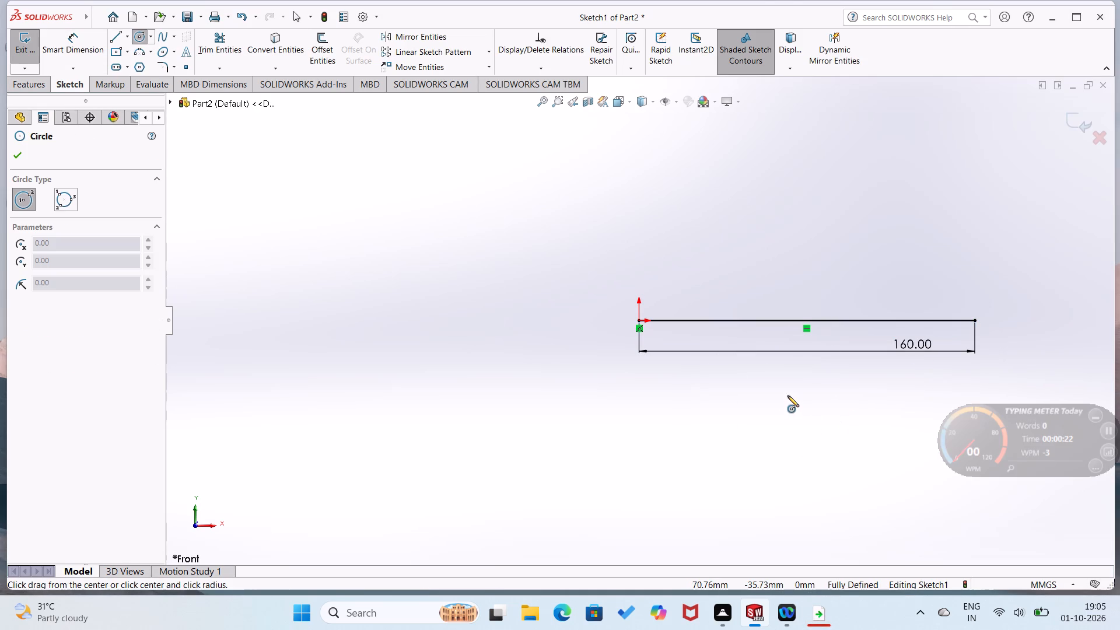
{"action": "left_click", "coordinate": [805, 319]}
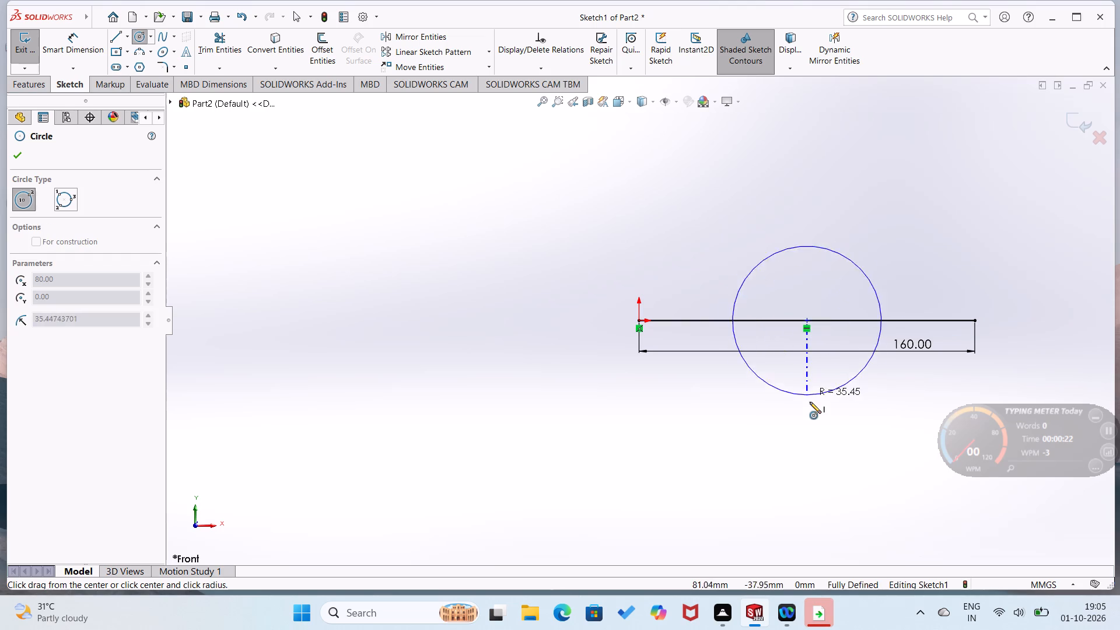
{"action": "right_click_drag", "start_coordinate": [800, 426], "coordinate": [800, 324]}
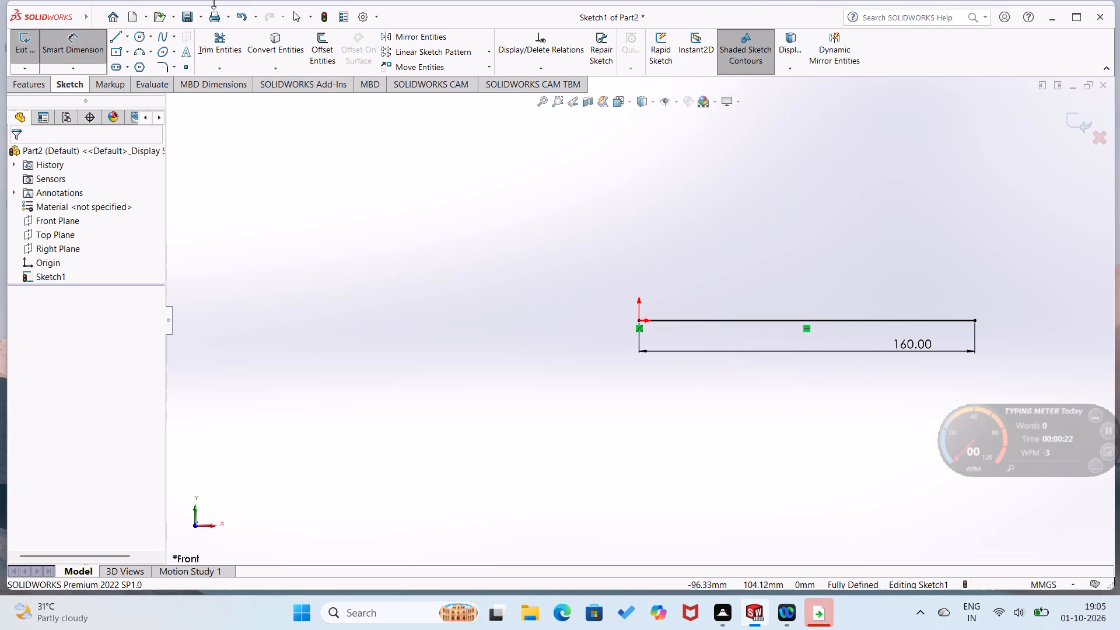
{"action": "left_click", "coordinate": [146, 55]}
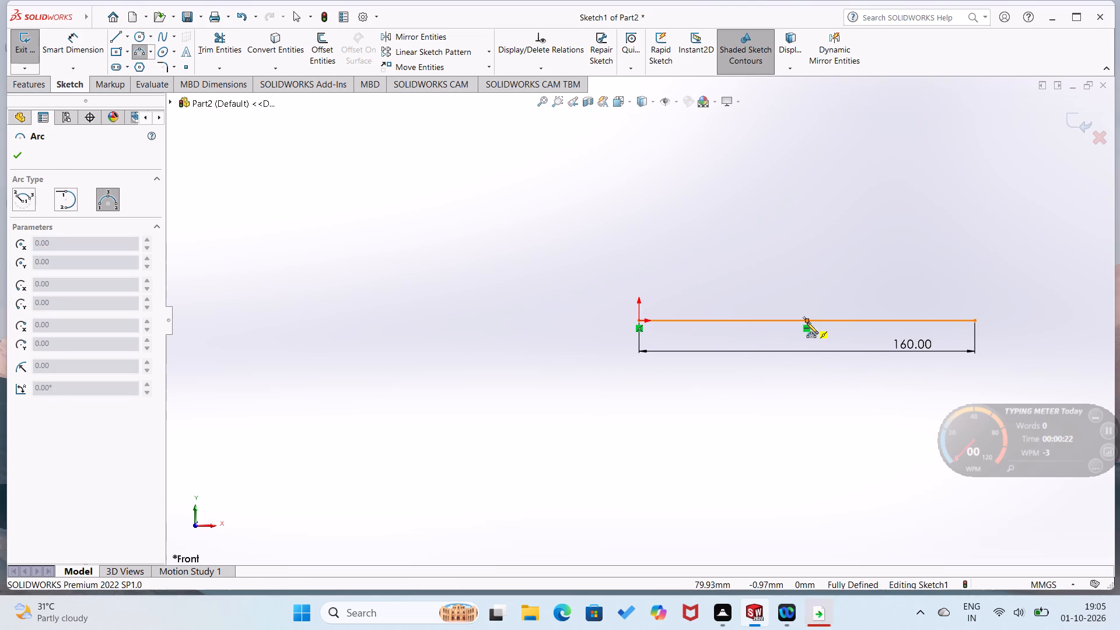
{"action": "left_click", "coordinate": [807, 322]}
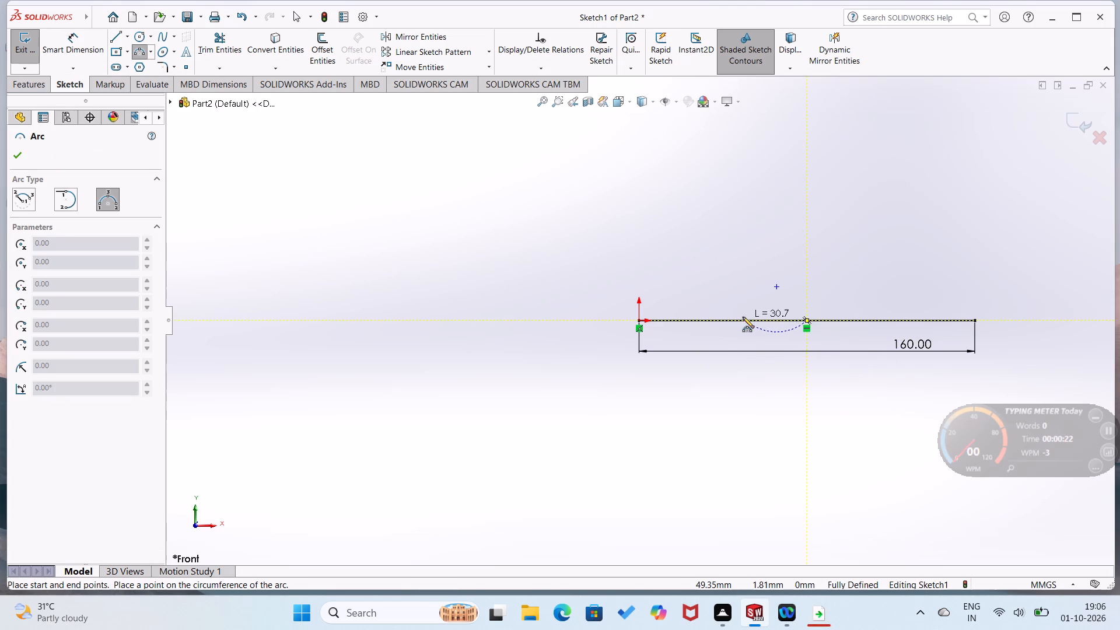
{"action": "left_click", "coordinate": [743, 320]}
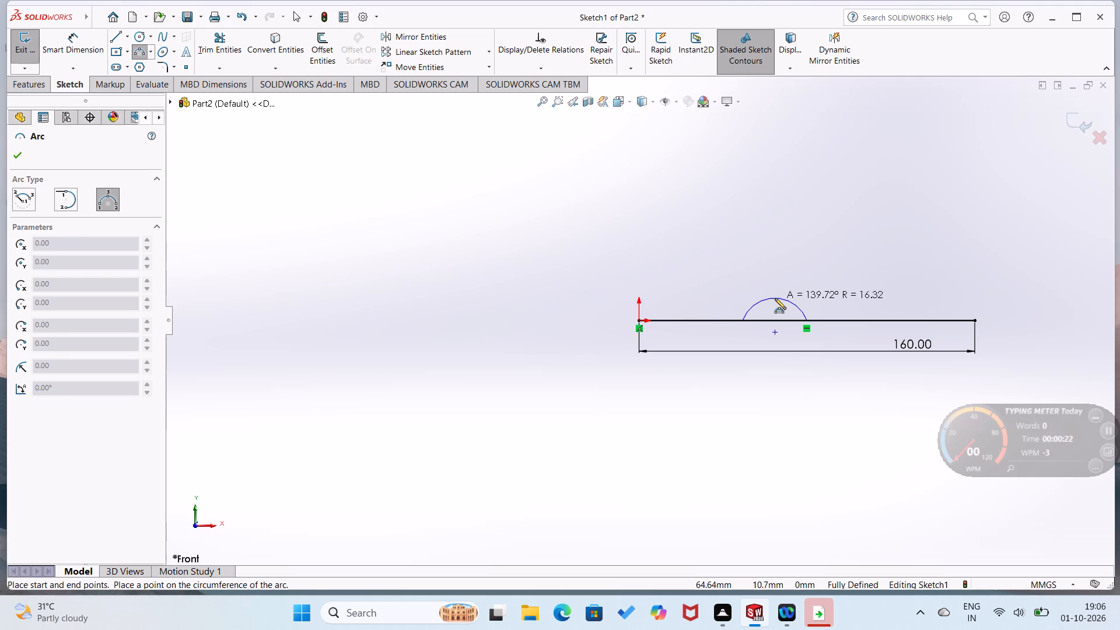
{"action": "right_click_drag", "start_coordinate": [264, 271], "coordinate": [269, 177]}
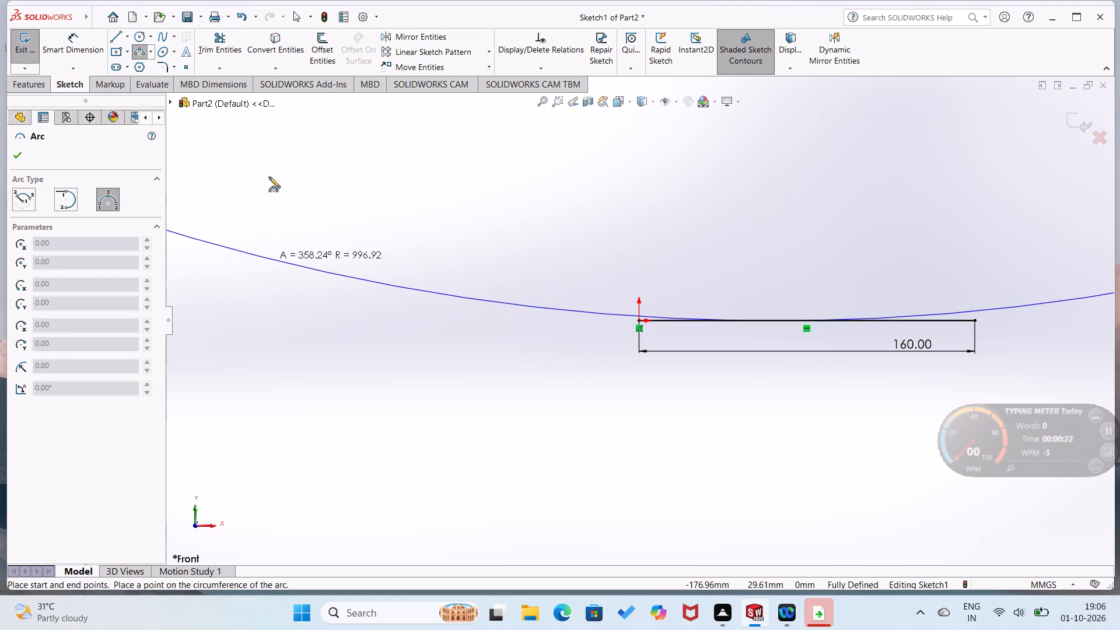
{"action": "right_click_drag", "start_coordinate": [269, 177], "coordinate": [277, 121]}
Sketch a semicircular centerpoint arc above the base line, centred on its midpoint, with a radius of about 40.4 mm.
{"action": "left_click", "coordinate": [138, 56]}
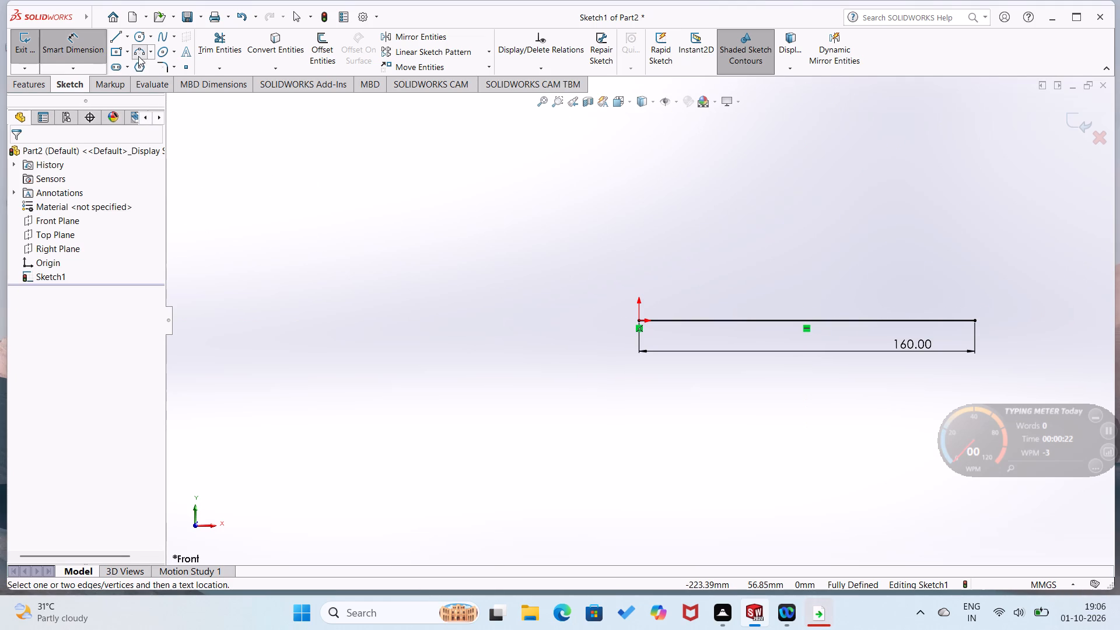
{"action": "left_click", "coordinate": [22, 203]}
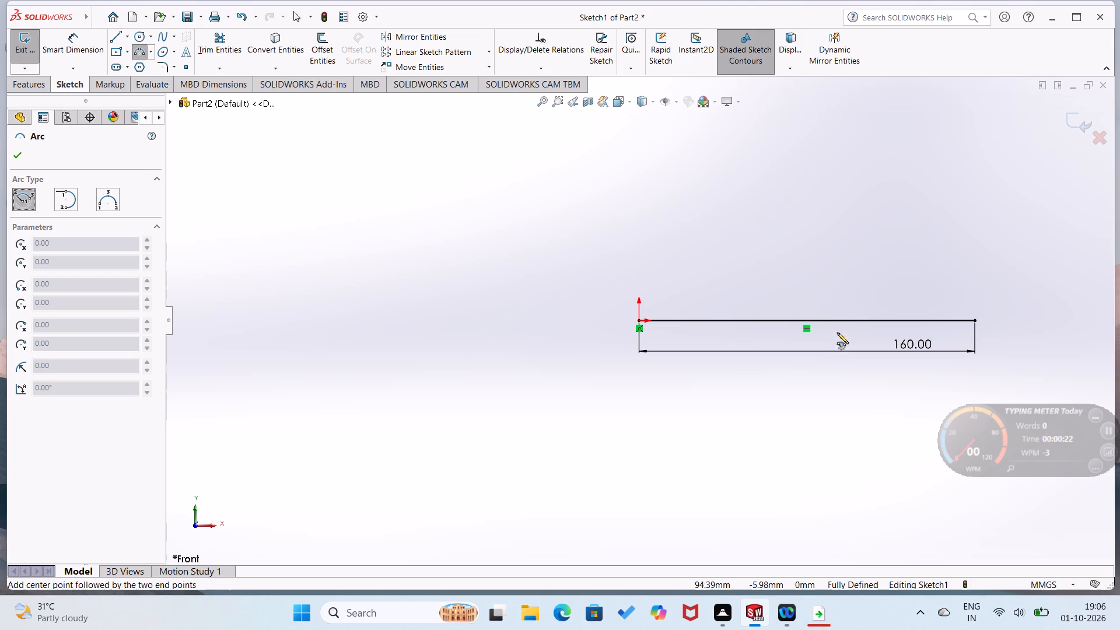
{"action": "left_click", "coordinate": [806, 320]}
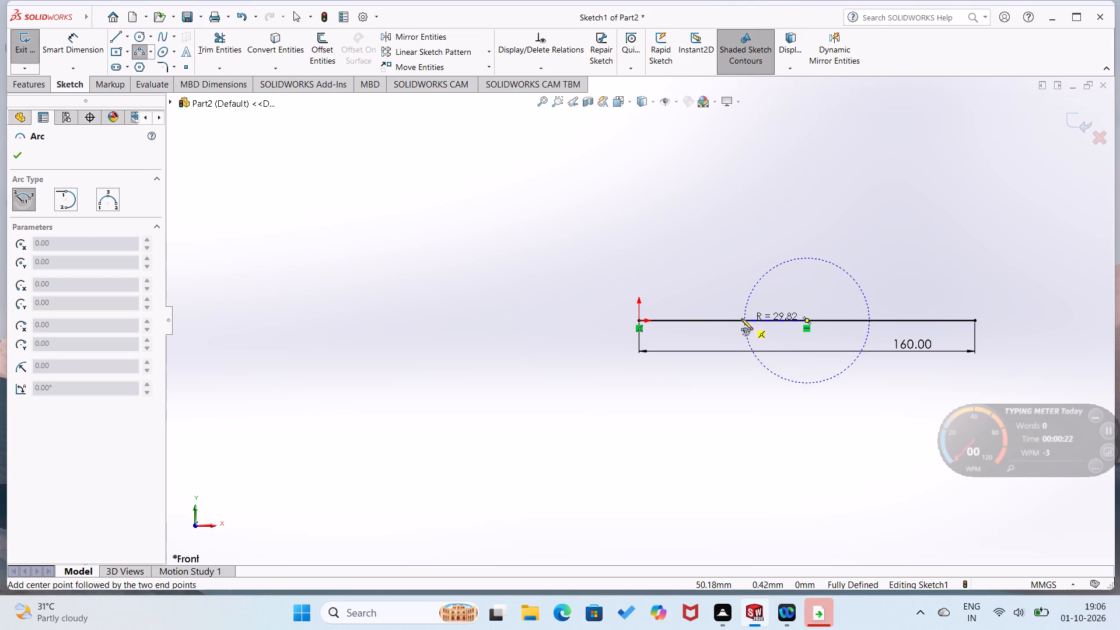
{"action": "left_click", "coordinate": [722, 317]}
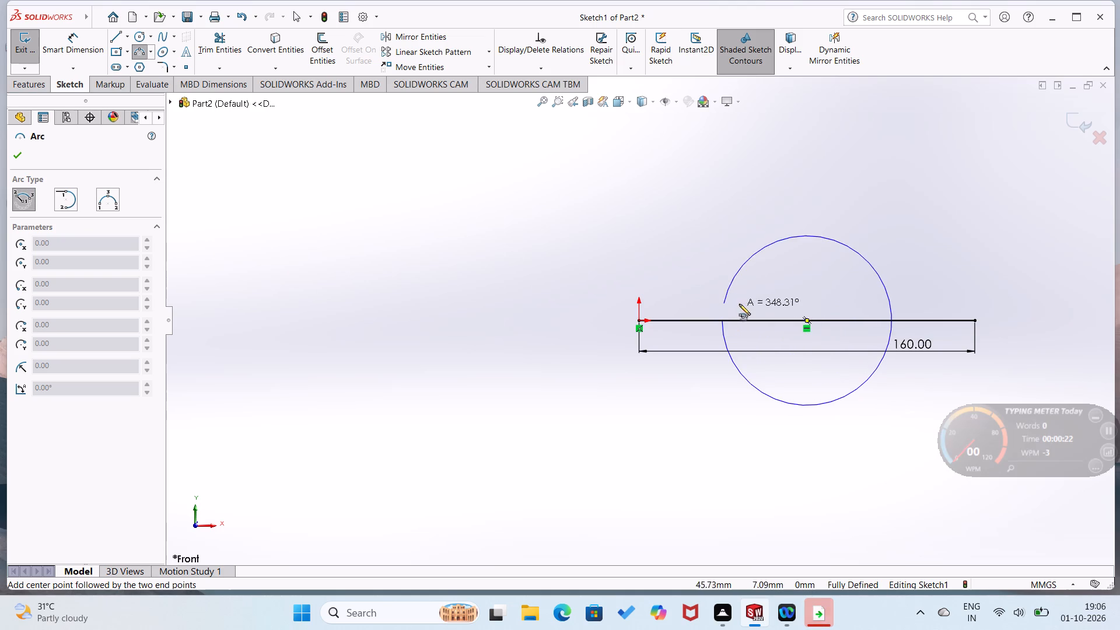
{"action": "left_click", "coordinate": [891, 320]}
Dimension the semicircular arc to a radius of 40 mm.
{"action": "right_click_drag", "start_coordinate": [747, 435], "coordinate": [747, 369]}
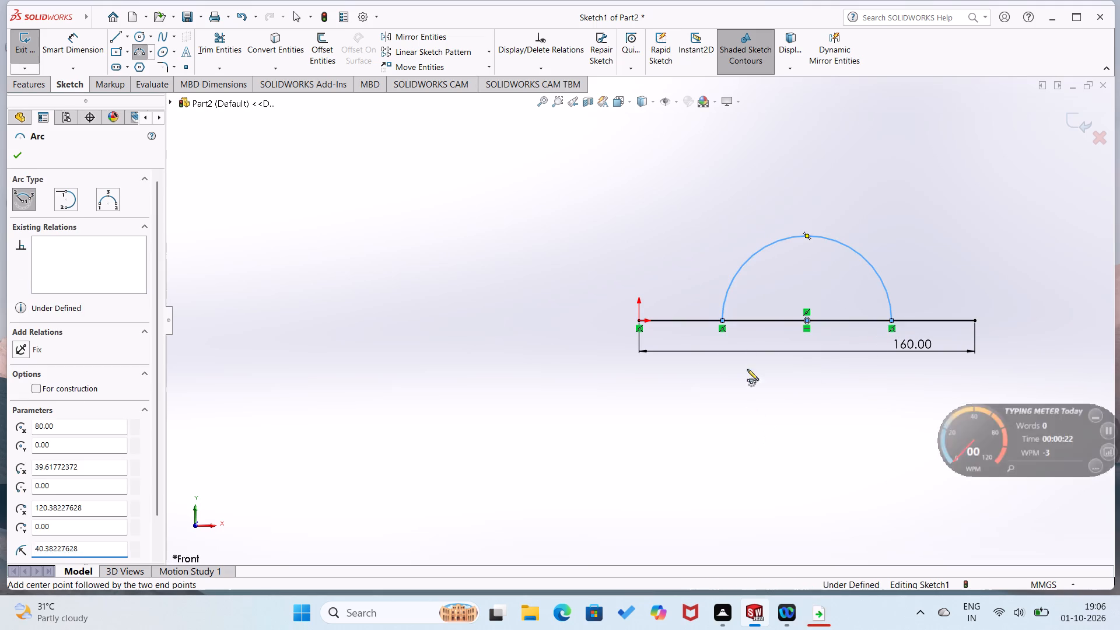
{"action": "right_click_drag", "start_coordinate": [747, 369], "coordinate": [747, 341]}
{"action": "left_click", "coordinate": [752, 259]}
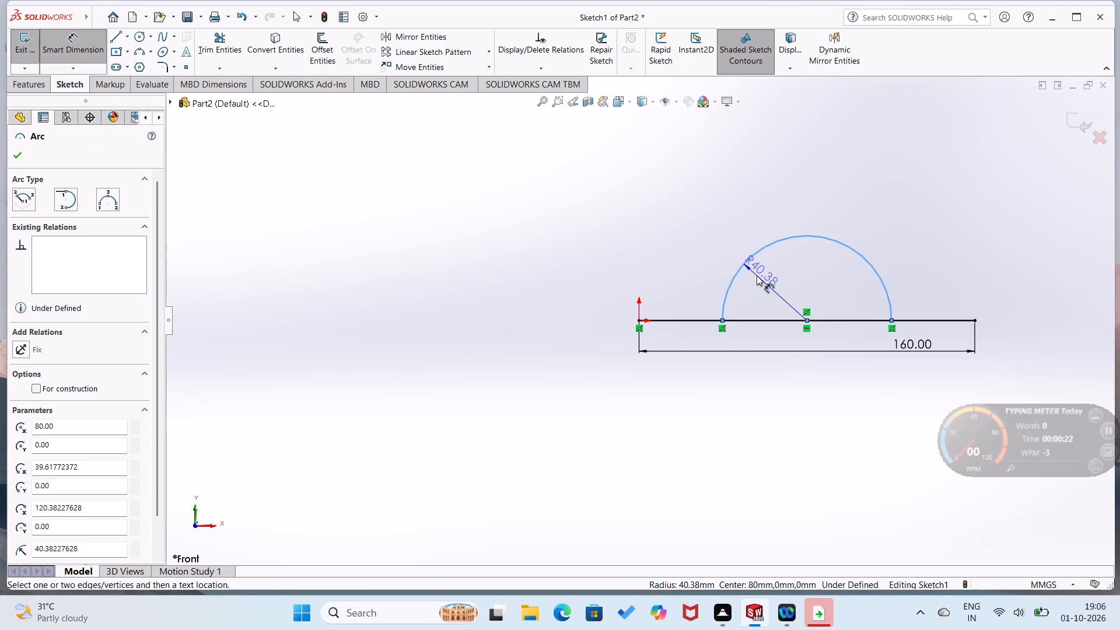
{"action": "left_click", "coordinate": [757, 275]}
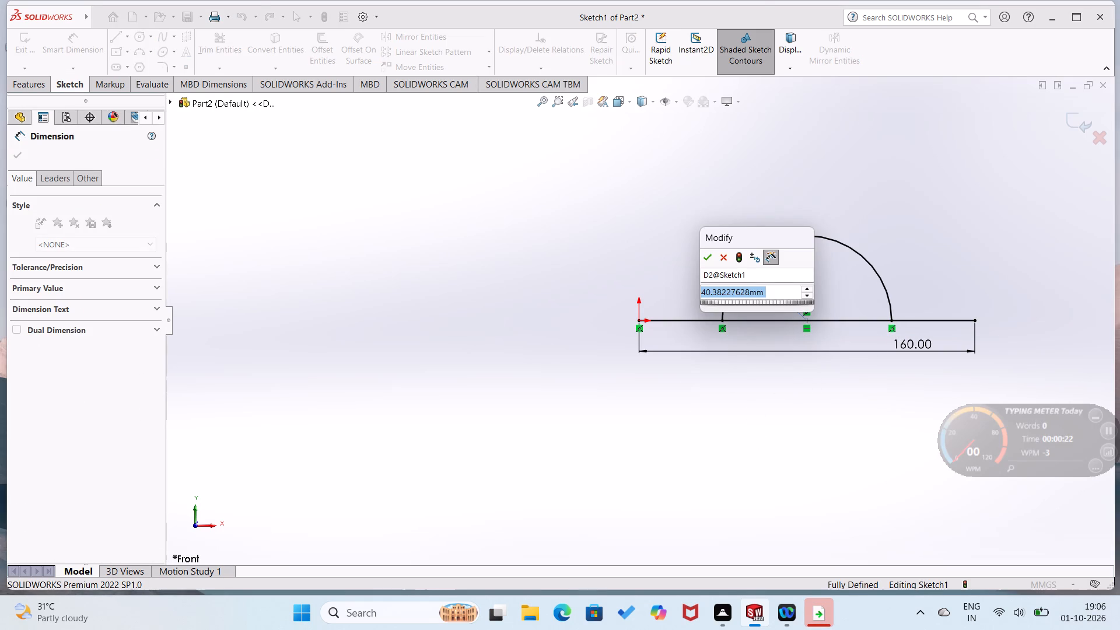
{"action": "type", "text": "40"}
{"action": "key", "text": "Return"}
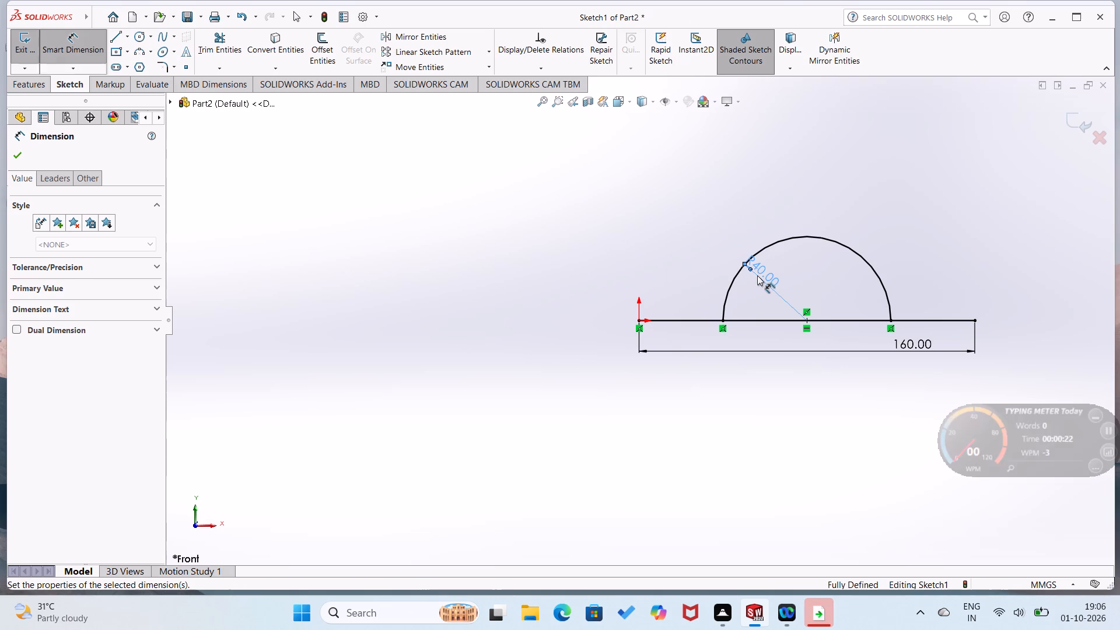
{"action": "left_click", "coordinate": [671, 286]}
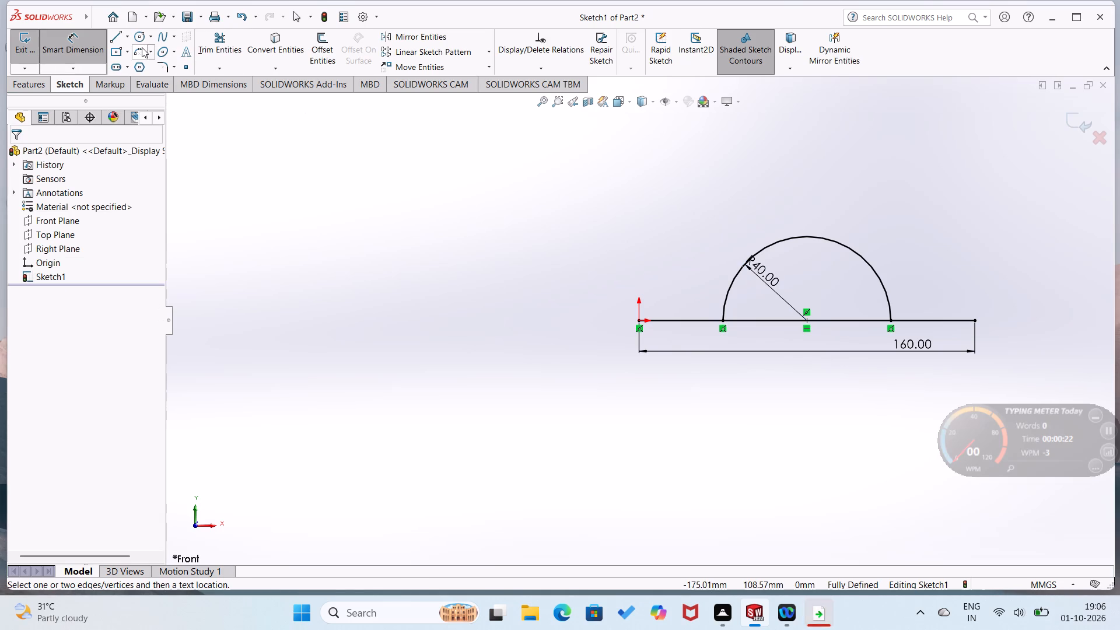
Sketch a concentric inner semicircular centerpoint arc with a radius of about 31 mm, ending on the base line at both sides.
{"action": "left_click", "coordinate": [142, 47]}
{"action": "left_click", "coordinate": [30, 202]}
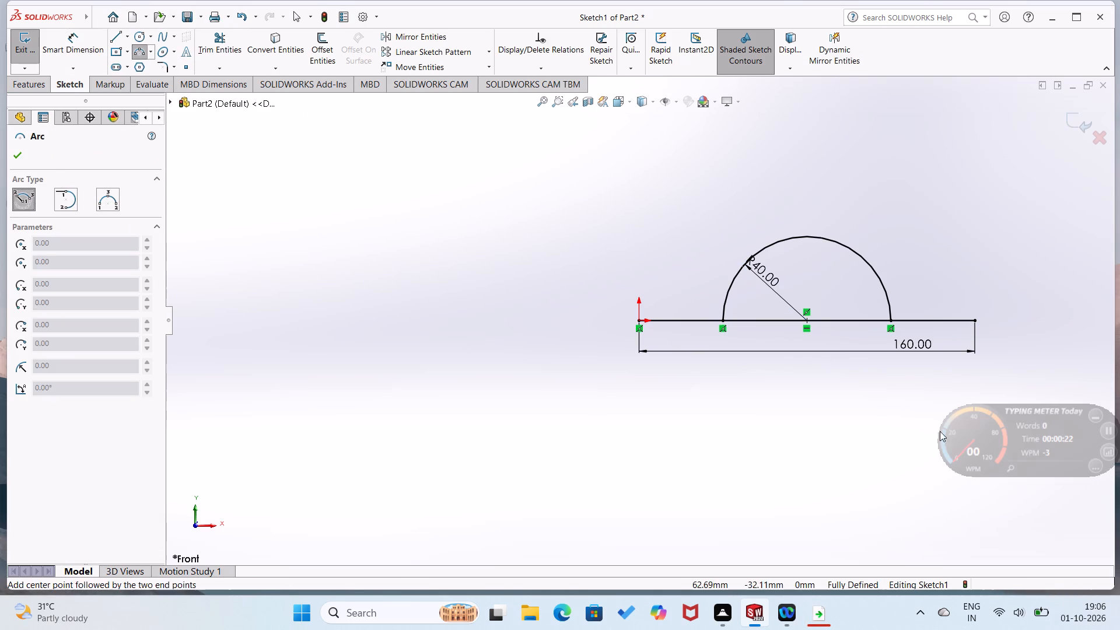
{"action": "left_click", "coordinate": [804, 320]}
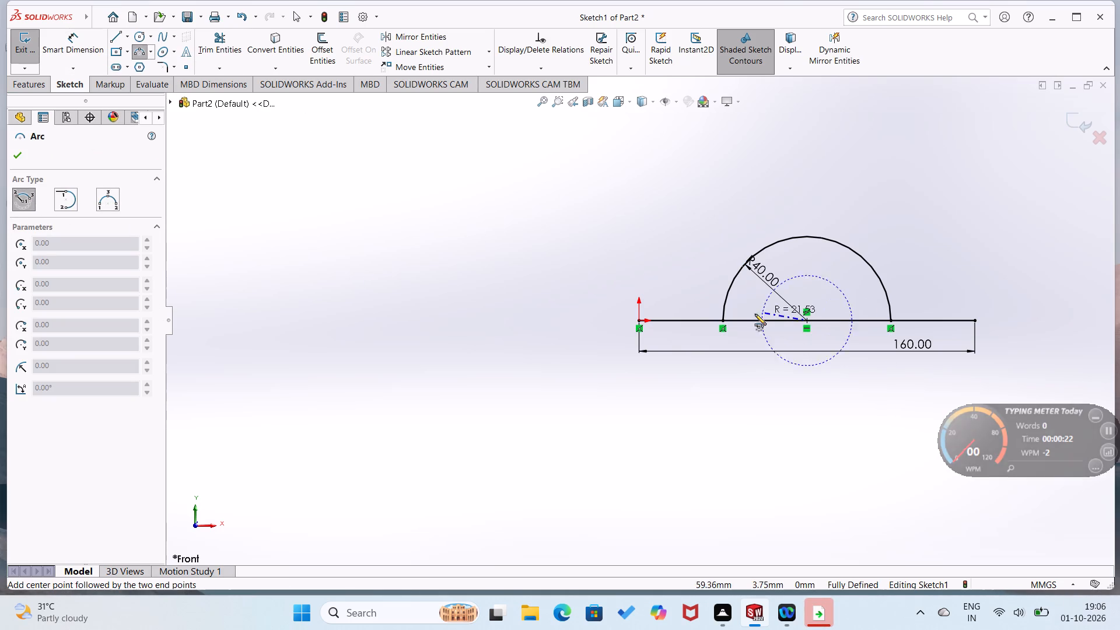
{"action": "left_click", "coordinate": [741, 321]}
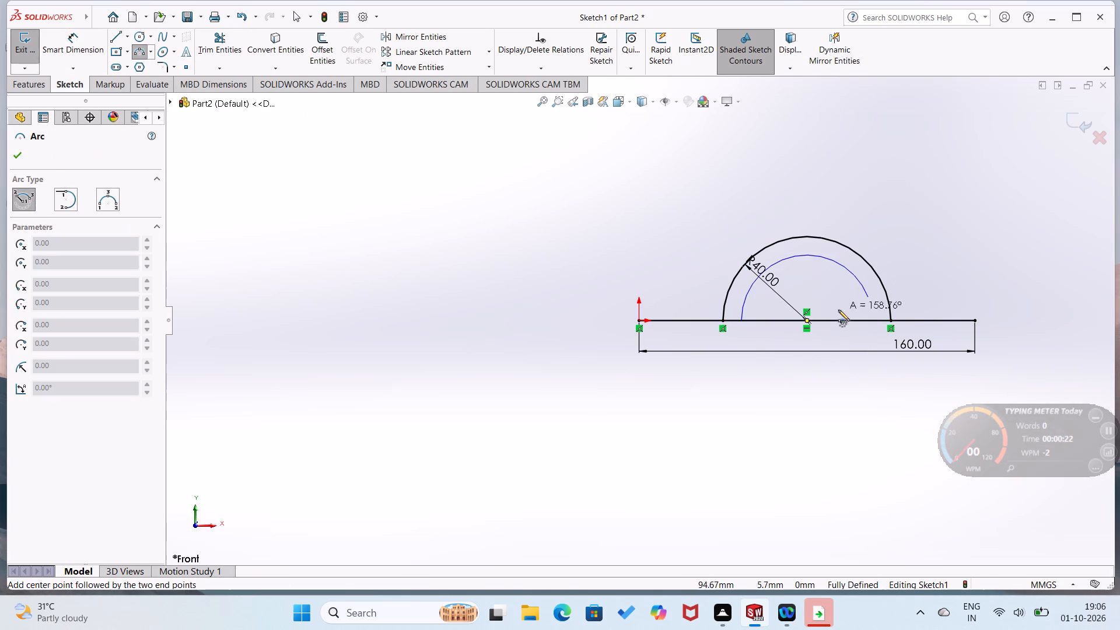
{"action": "left_click", "coordinate": [873, 320]}
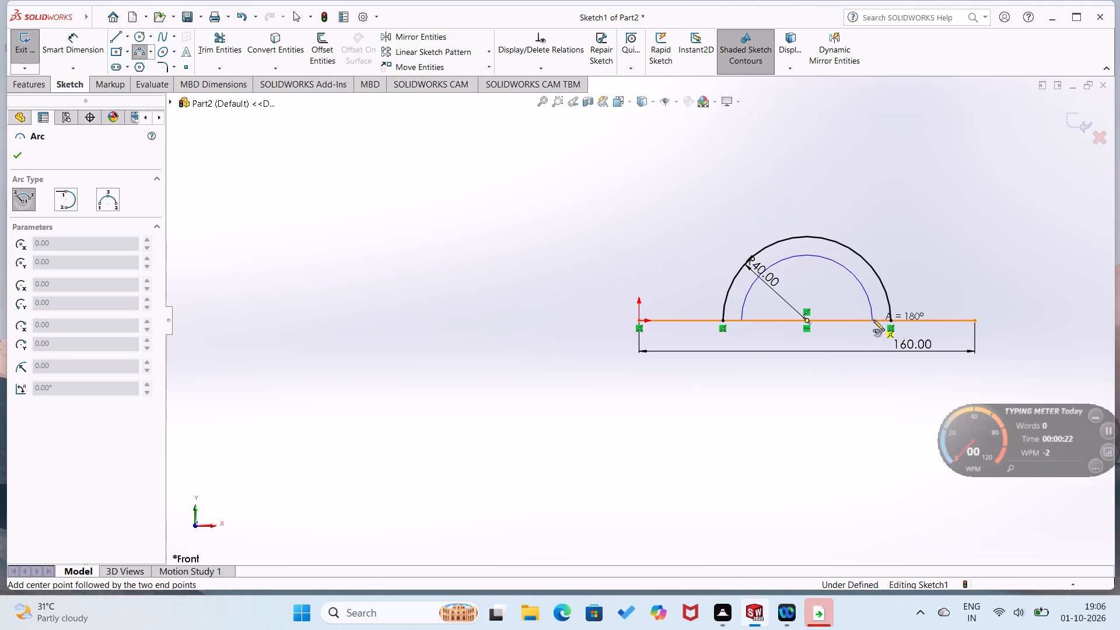
Dimension the inner arc to a radius of 30 mm.
{"action": "right_click_drag", "start_coordinate": [695, 473], "coordinate": [708, 359]}
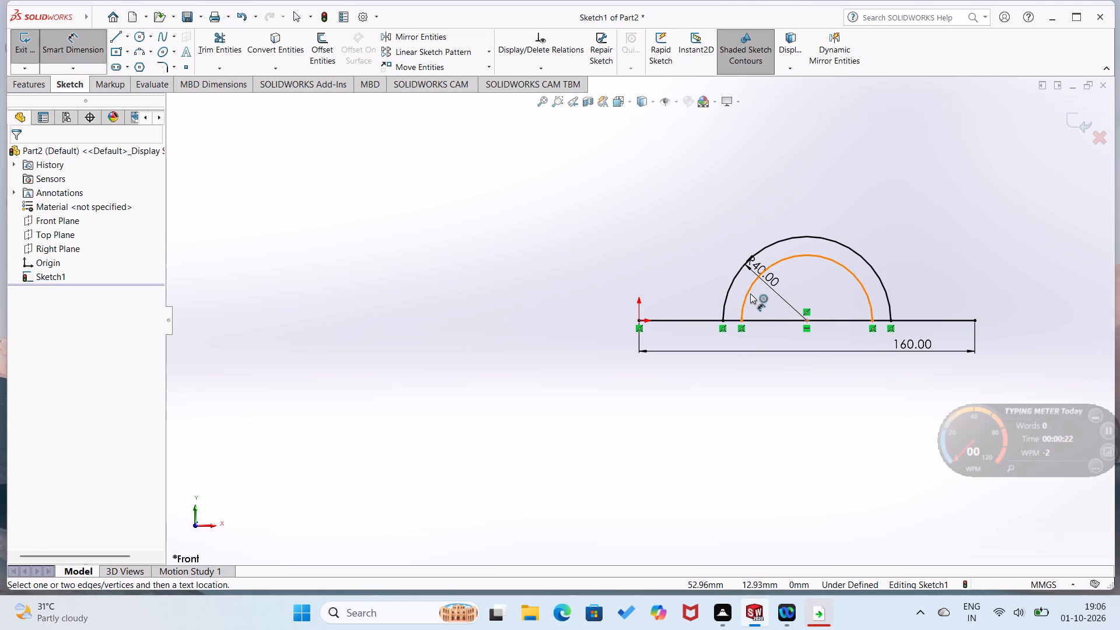
{"action": "left_click", "coordinate": [750, 293]}
{"action": "left_click", "coordinate": [775, 306]}
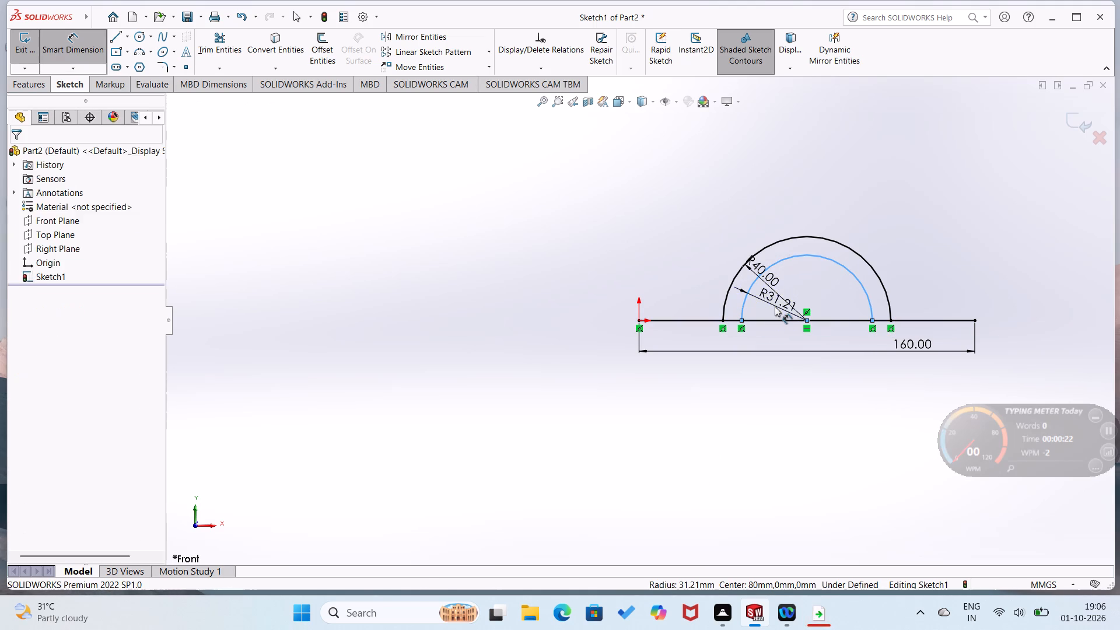
{"action": "type", "text": "30"}
{"action": "key", "text": "Return"}
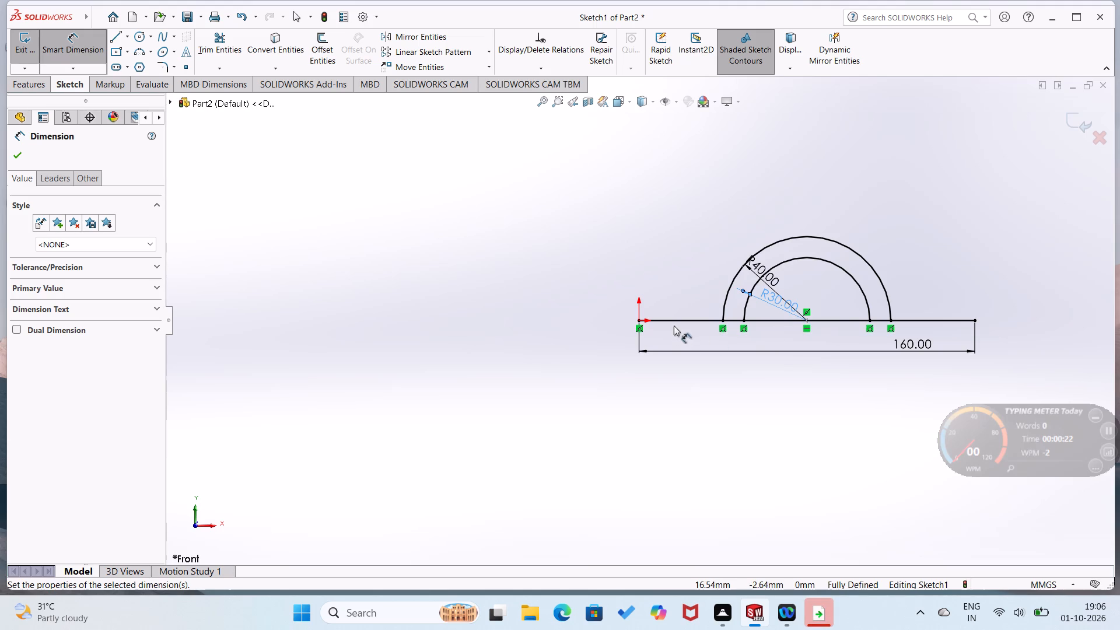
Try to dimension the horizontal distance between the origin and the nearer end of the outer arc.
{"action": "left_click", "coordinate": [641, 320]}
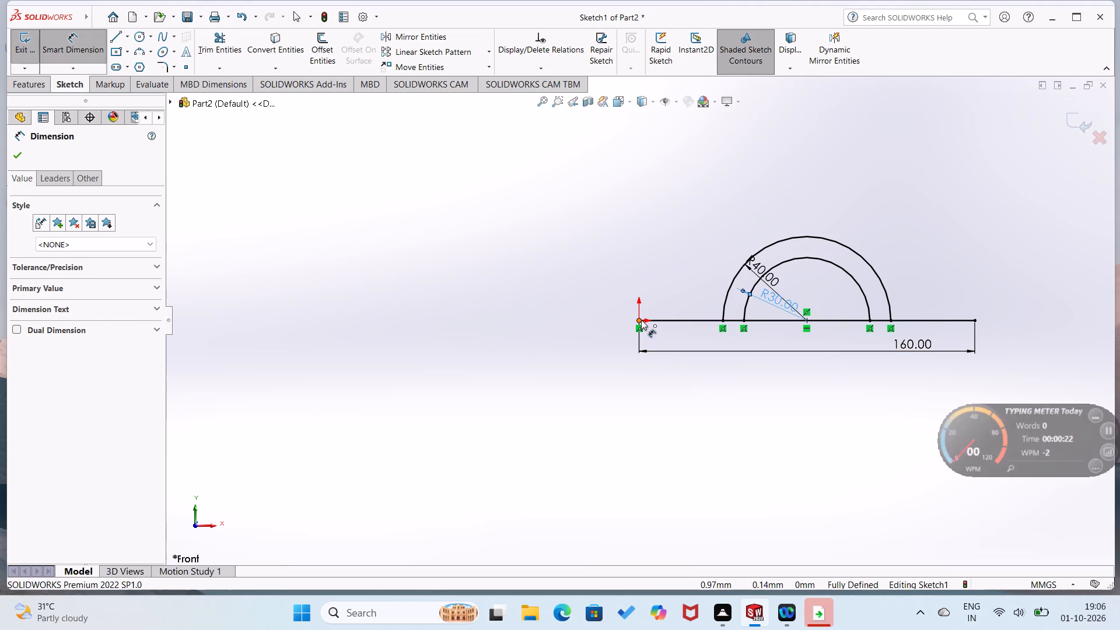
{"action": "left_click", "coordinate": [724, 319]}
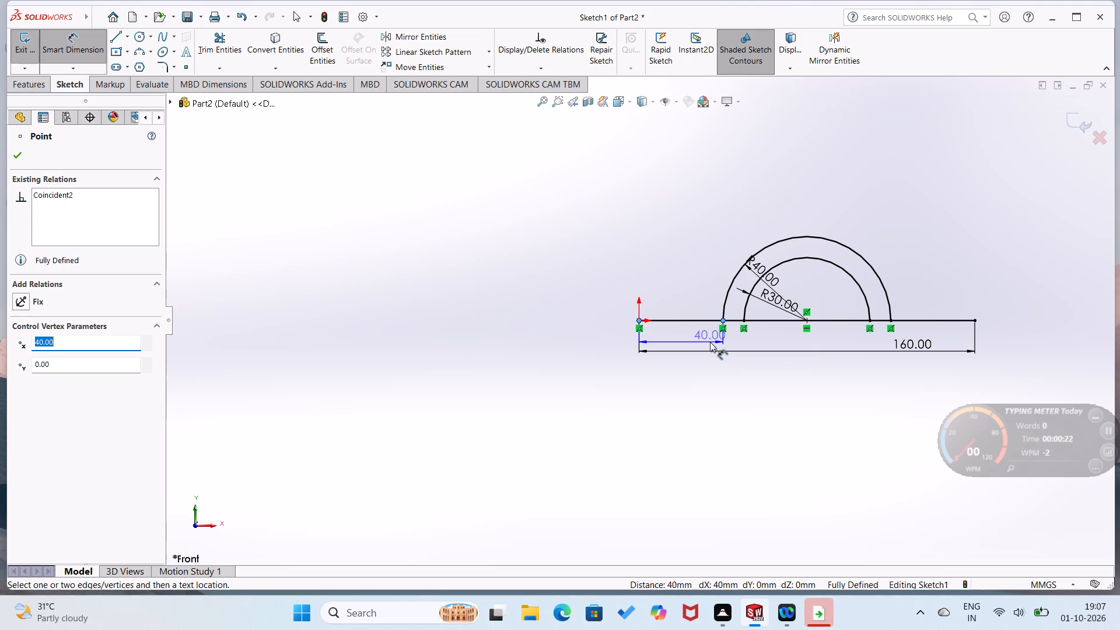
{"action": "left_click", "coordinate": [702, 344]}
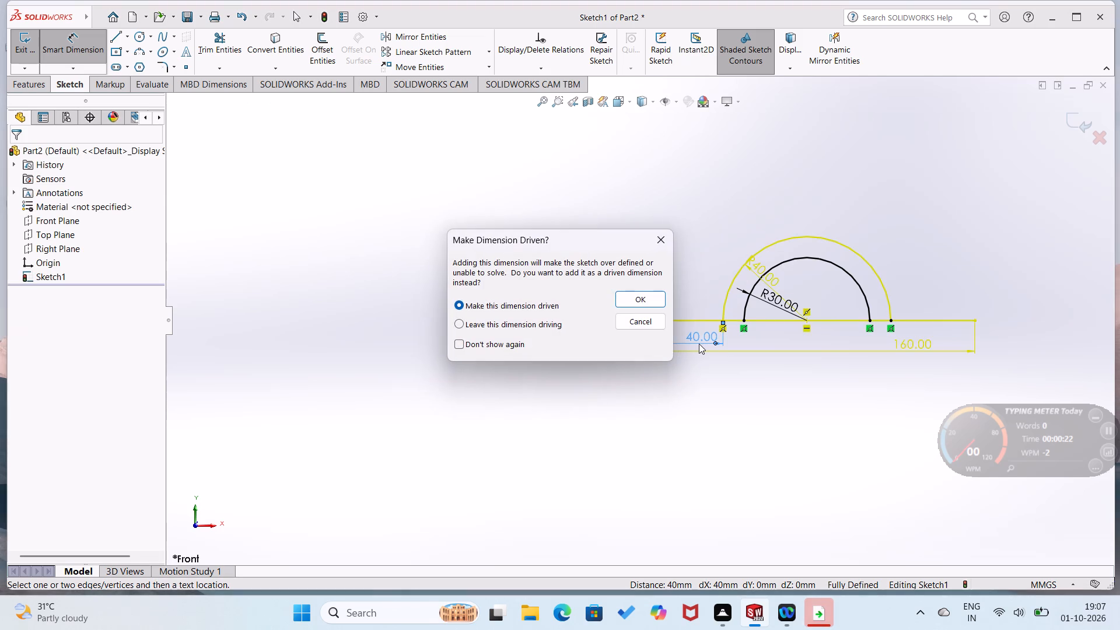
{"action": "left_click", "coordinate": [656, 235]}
Sketch a vertical line about 15.7 mm up from the origin and a horizontal line about 43 mm long to the outer arc.
{"action": "right_click_drag", "start_coordinate": [594, 344], "coordinate": [480, 372]}
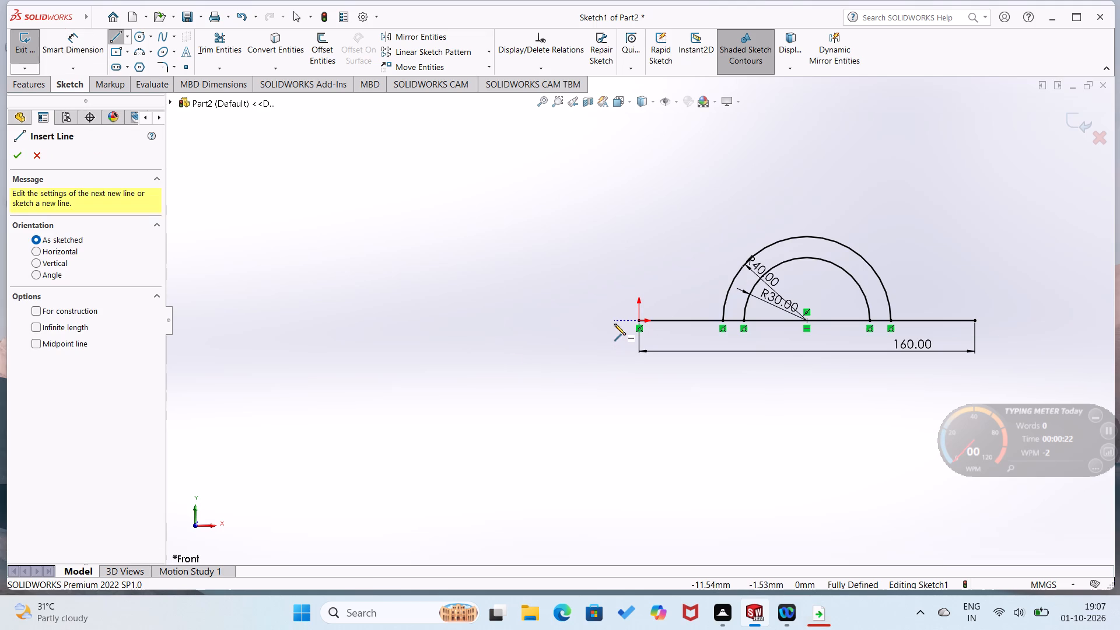
{"action": "left_click", "coordinate": [639, 318]}
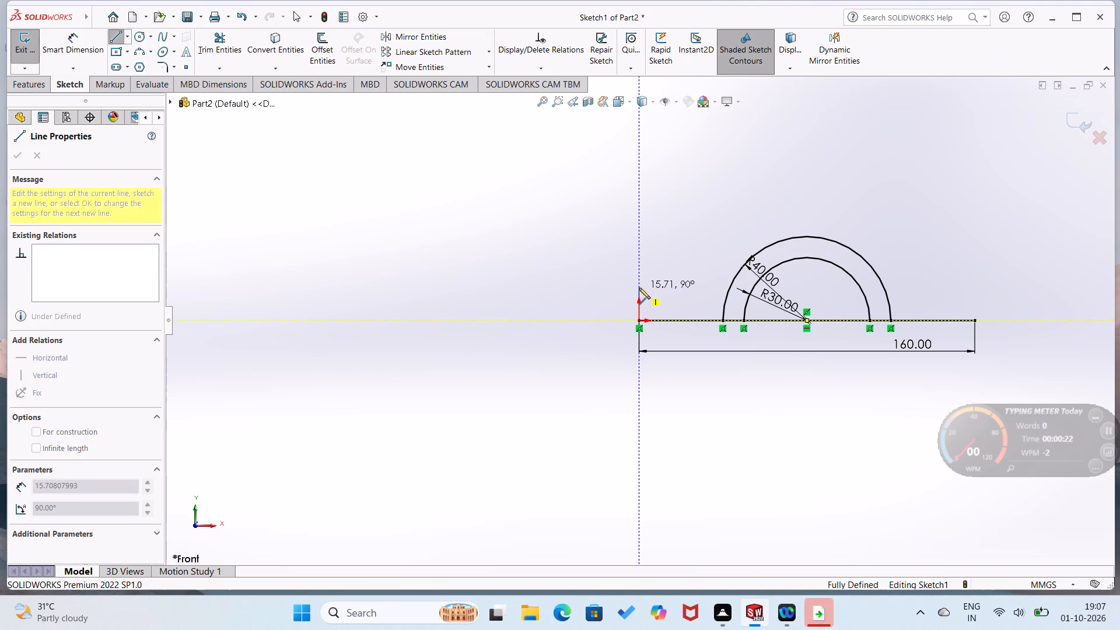
{"action": "left_click", "coordinate": [639, 288]}
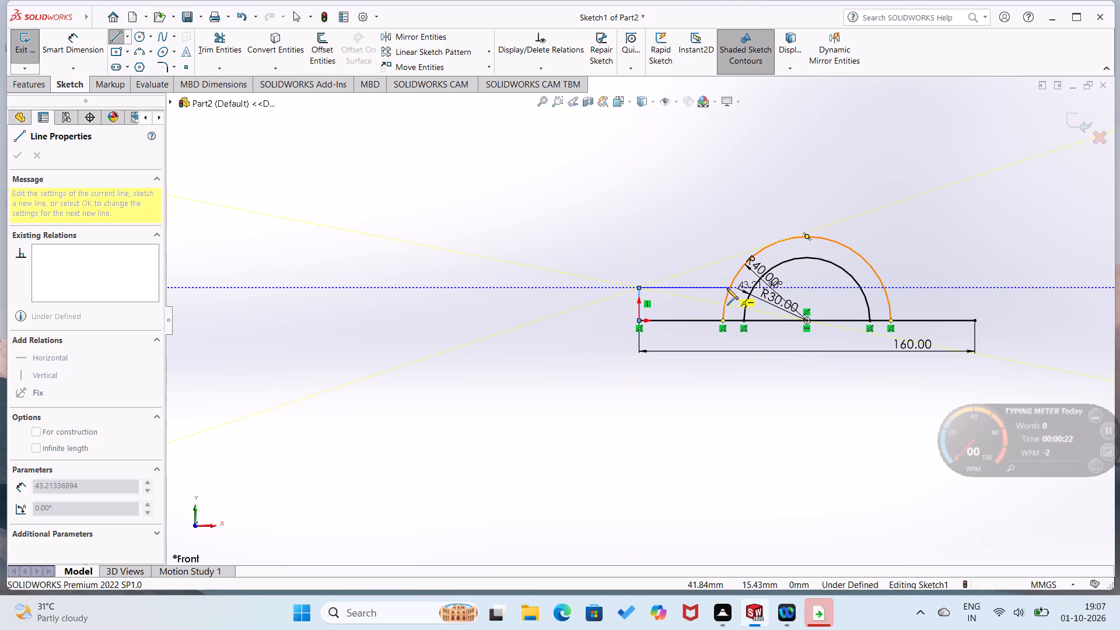
{"action": "left_click", "coordinate": [730, 288]}
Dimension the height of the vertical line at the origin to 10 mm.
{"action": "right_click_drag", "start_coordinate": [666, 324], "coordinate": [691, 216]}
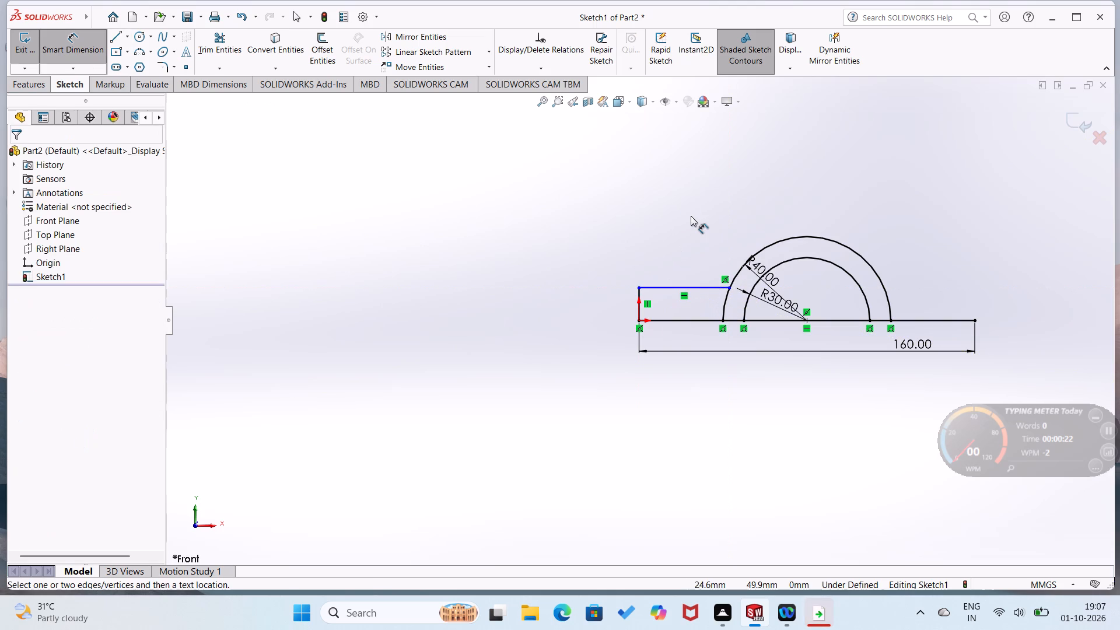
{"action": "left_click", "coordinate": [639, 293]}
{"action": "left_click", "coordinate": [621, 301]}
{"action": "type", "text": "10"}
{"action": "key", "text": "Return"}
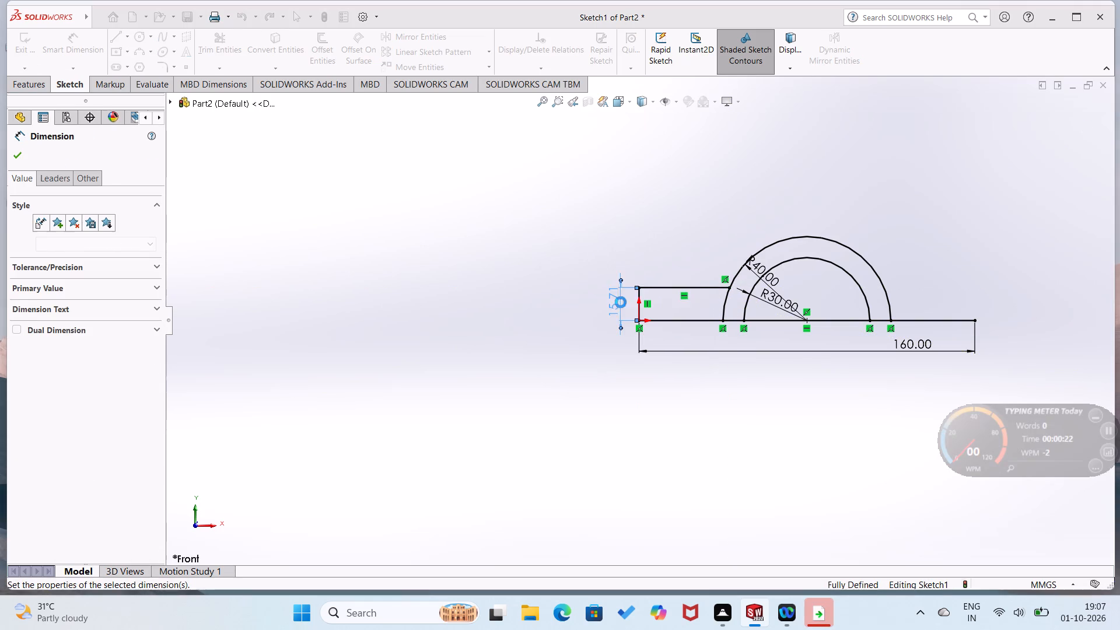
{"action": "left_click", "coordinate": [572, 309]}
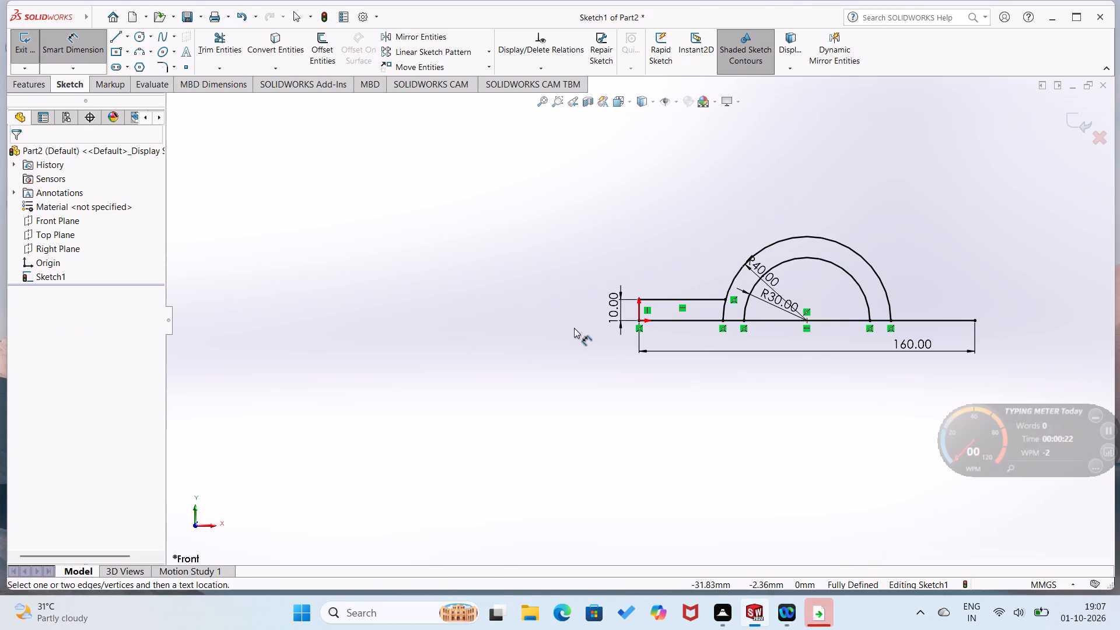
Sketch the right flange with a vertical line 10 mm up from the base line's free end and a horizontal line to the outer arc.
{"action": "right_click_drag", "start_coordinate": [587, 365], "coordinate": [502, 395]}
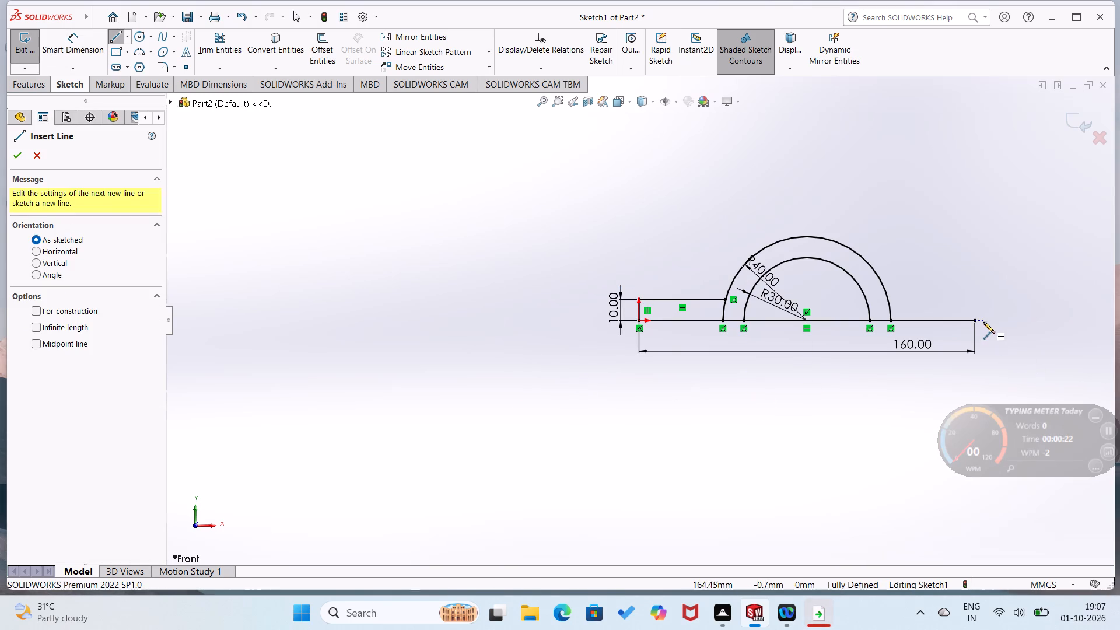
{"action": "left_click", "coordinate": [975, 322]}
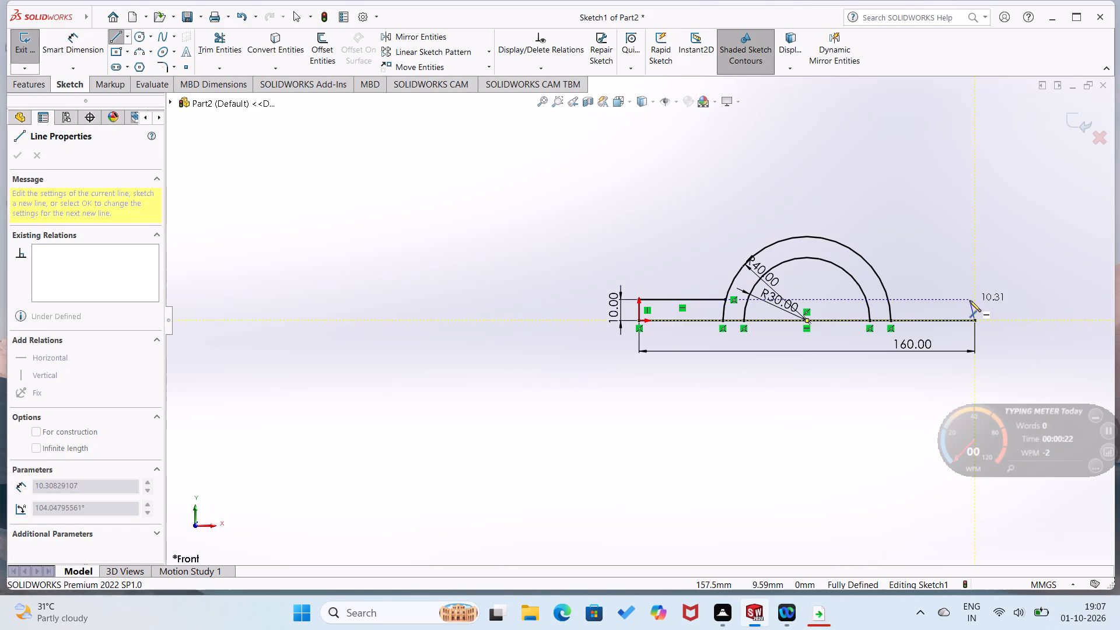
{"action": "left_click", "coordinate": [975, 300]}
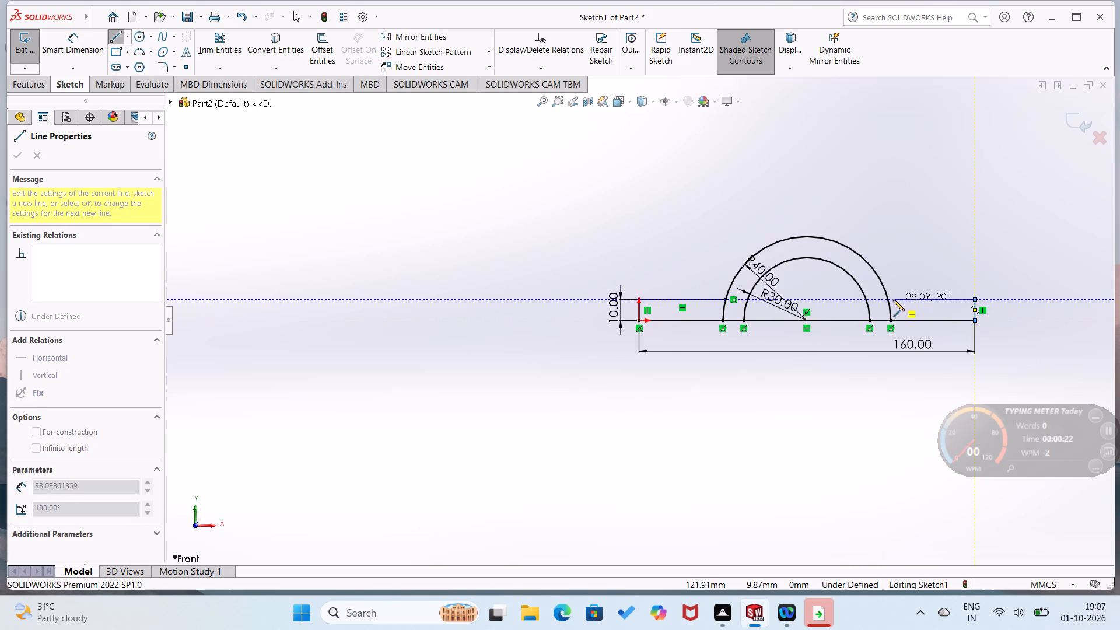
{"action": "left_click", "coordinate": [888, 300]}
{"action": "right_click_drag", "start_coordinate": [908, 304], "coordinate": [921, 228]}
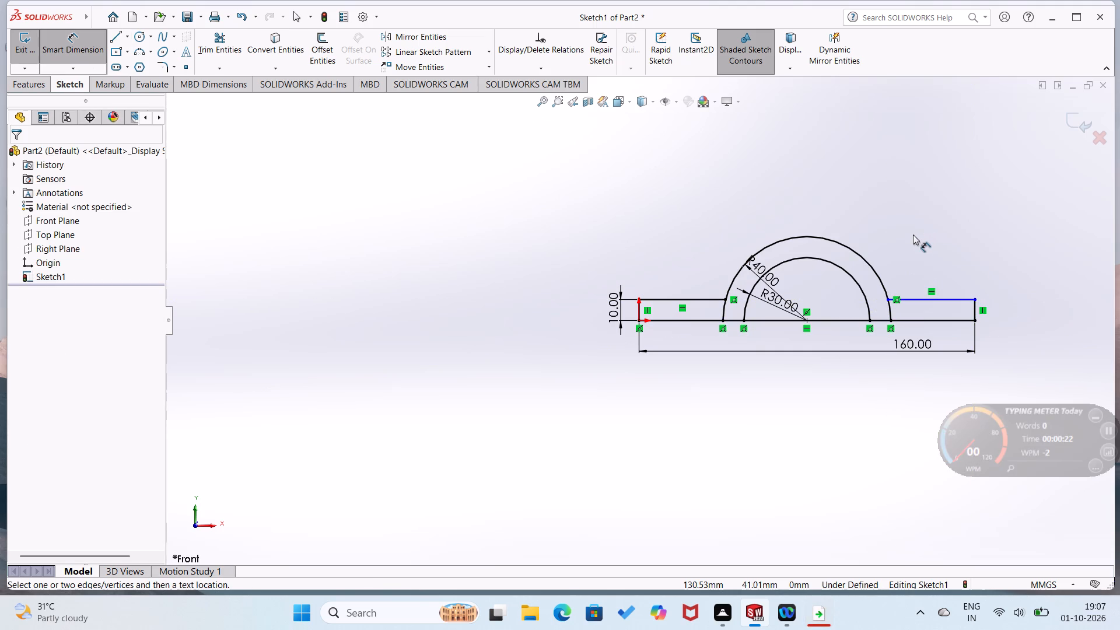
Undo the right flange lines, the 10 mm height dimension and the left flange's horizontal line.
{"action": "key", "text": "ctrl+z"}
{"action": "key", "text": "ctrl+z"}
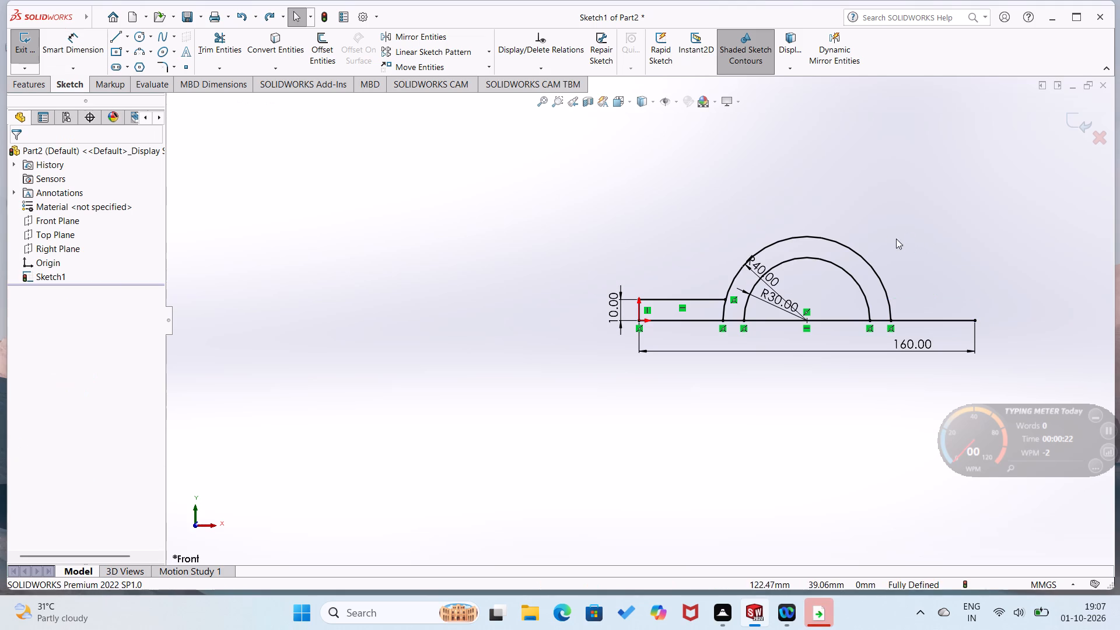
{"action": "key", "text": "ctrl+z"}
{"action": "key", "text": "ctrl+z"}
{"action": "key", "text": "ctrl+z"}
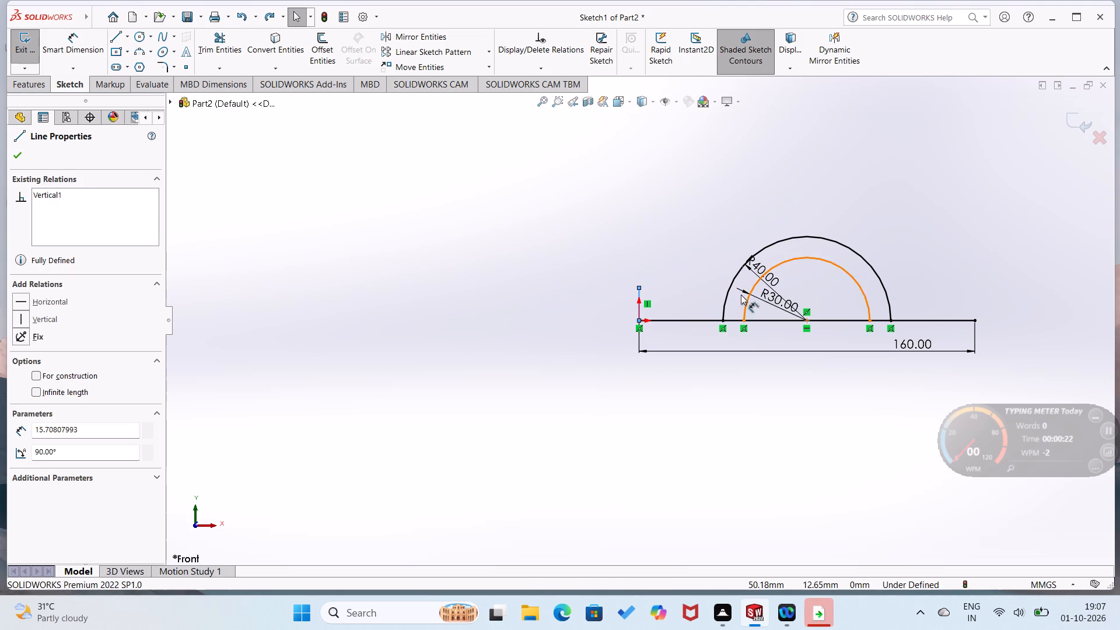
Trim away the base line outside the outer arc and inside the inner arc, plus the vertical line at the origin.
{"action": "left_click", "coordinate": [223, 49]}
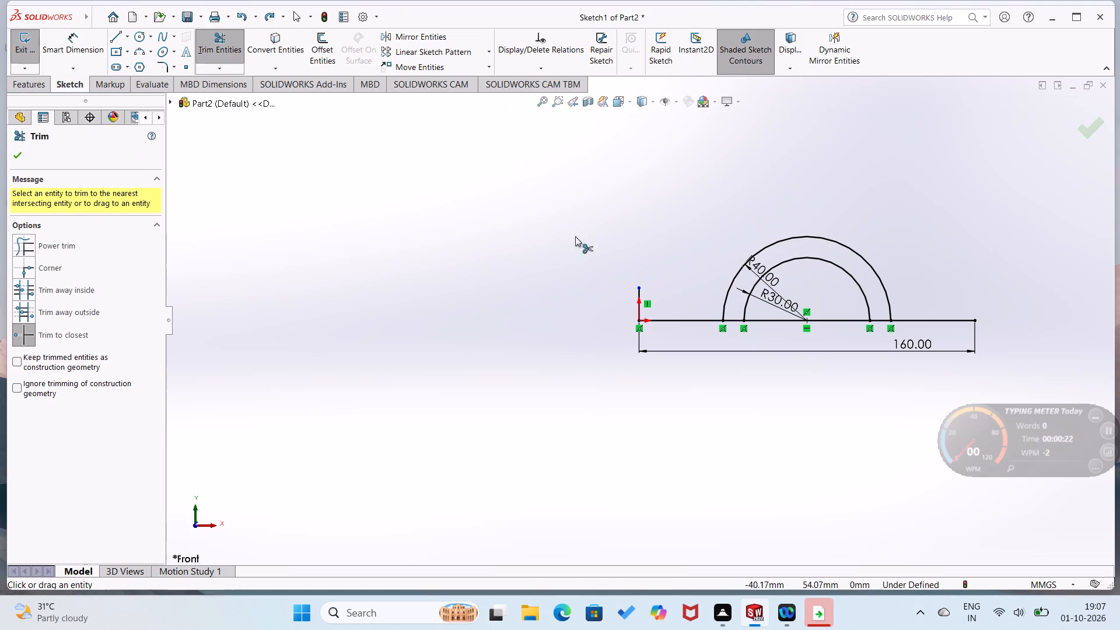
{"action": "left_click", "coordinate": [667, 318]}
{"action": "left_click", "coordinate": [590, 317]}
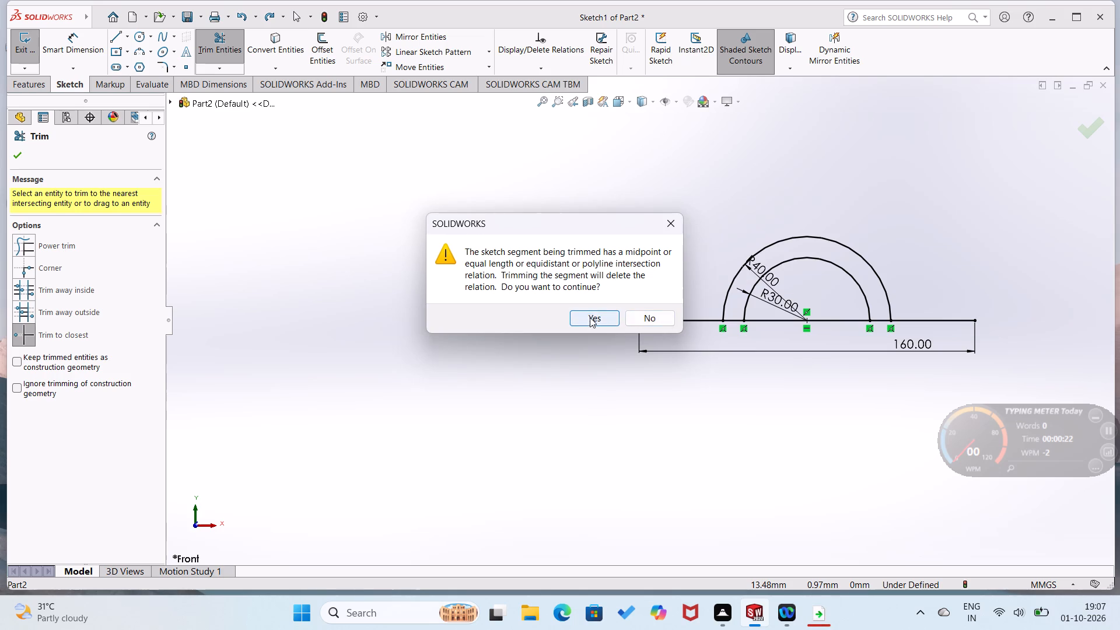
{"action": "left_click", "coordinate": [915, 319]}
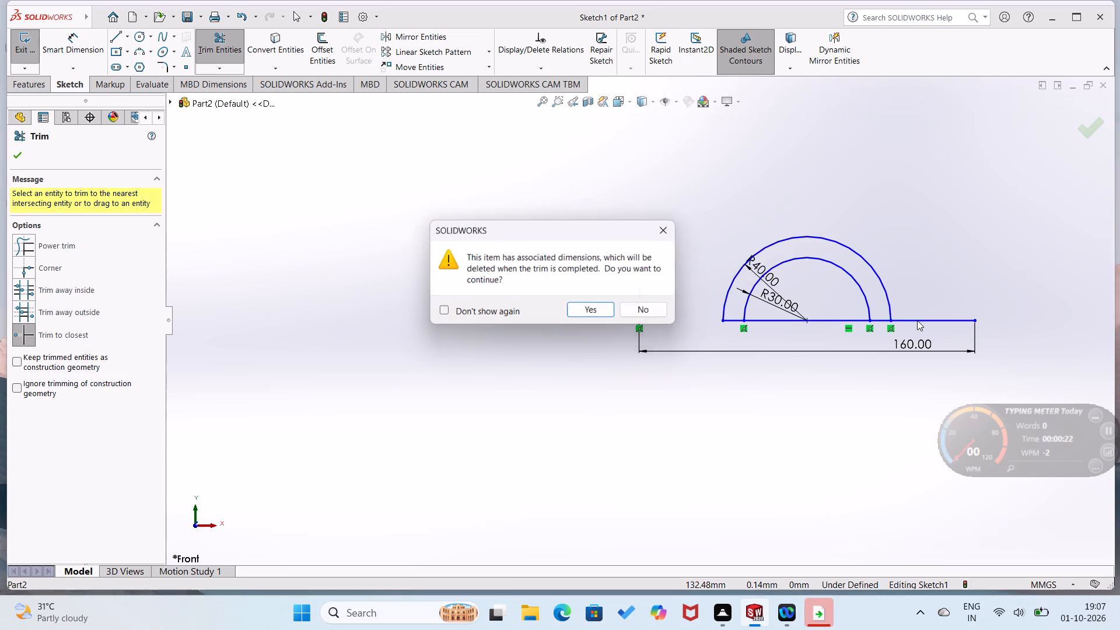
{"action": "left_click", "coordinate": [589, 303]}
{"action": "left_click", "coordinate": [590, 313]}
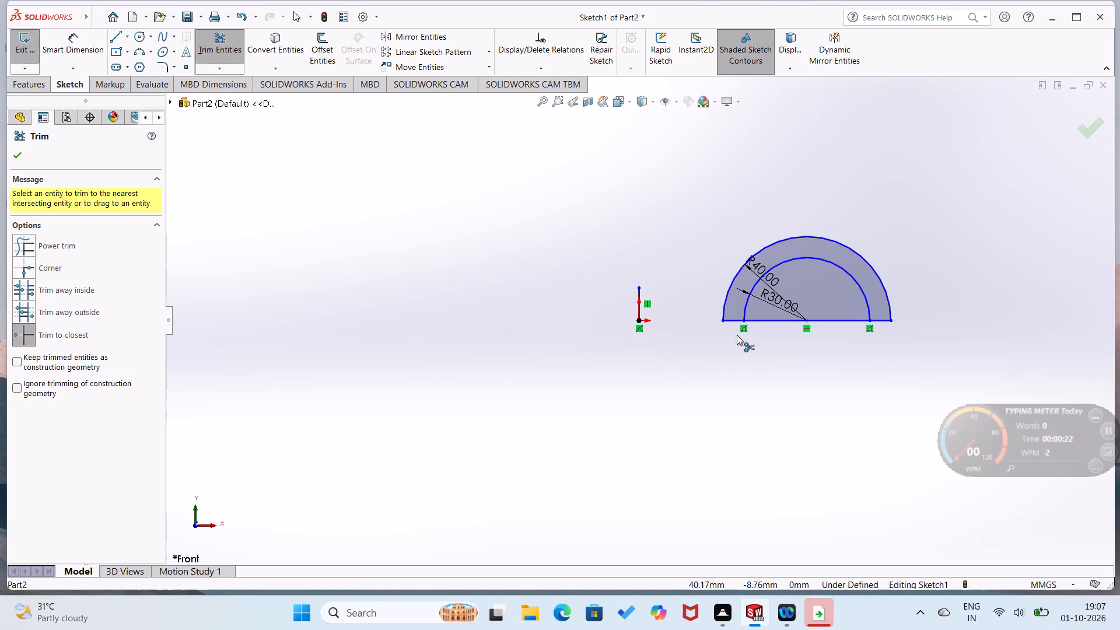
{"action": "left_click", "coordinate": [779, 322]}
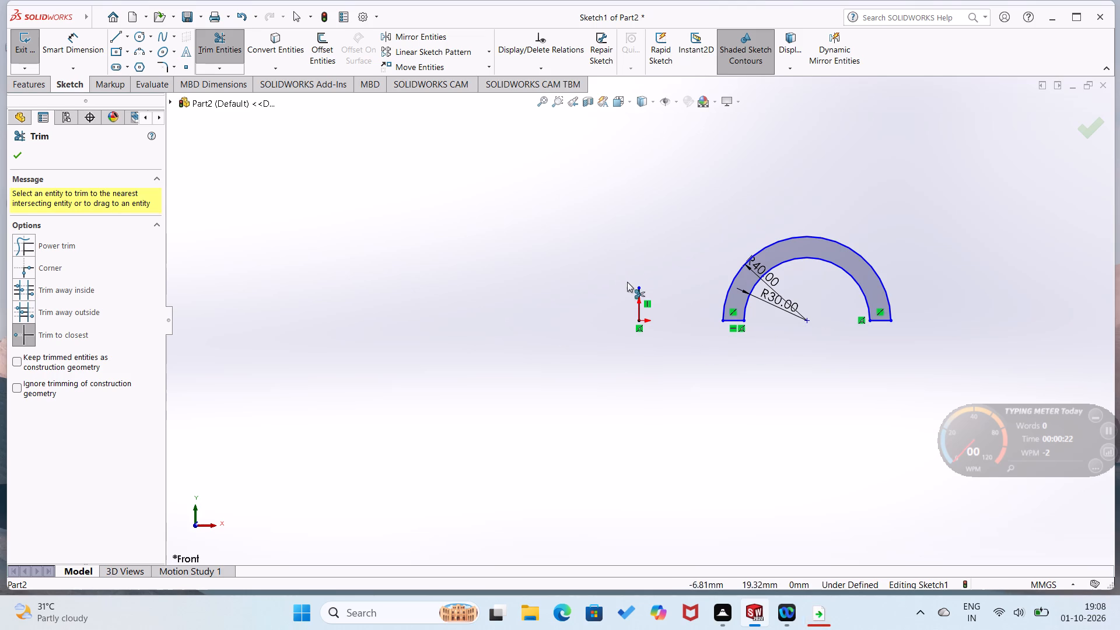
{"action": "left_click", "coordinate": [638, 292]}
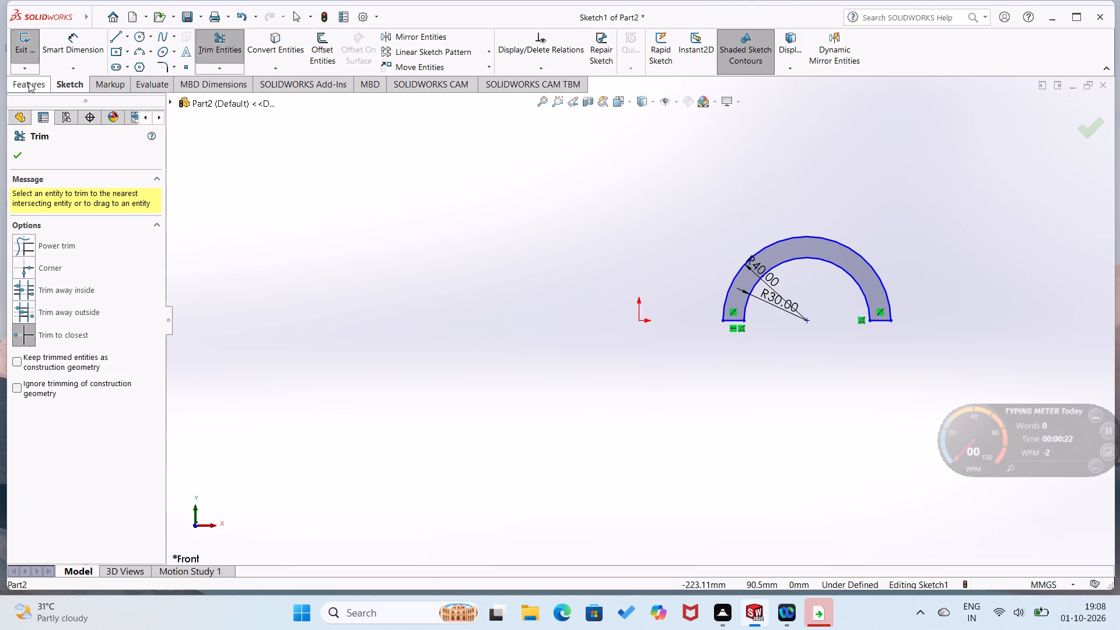
Delete all remaining arcs, lines and dimensions from the sketch.
{"action": "left_click", "coordinate": [29, 82]}
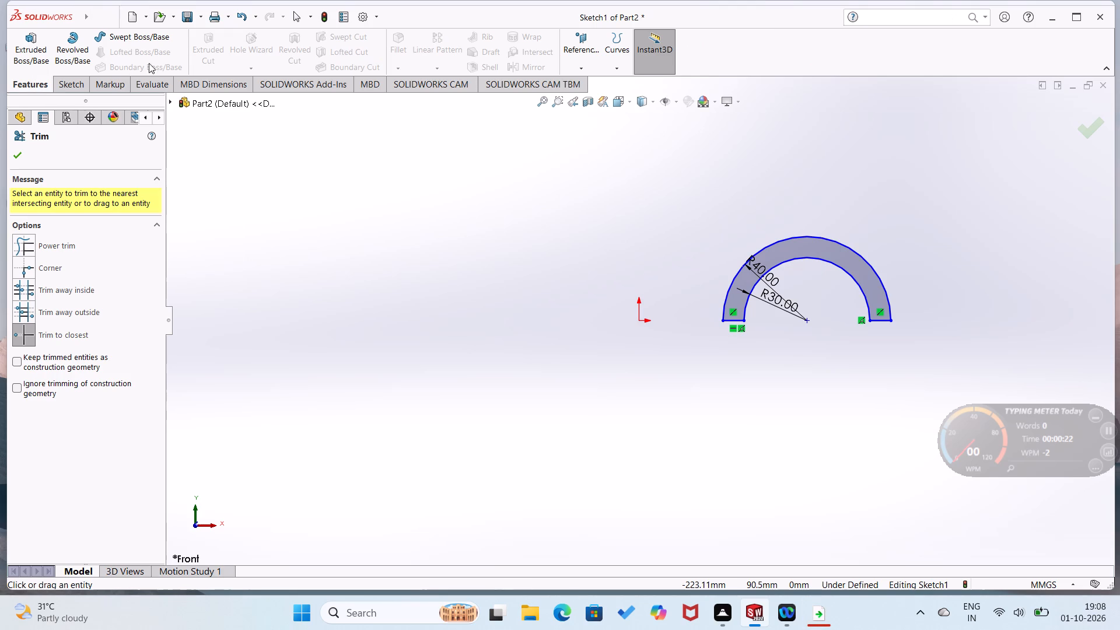
{"action": "key", "text": "Escape"}
{"action": "key", "text": "Escape"}
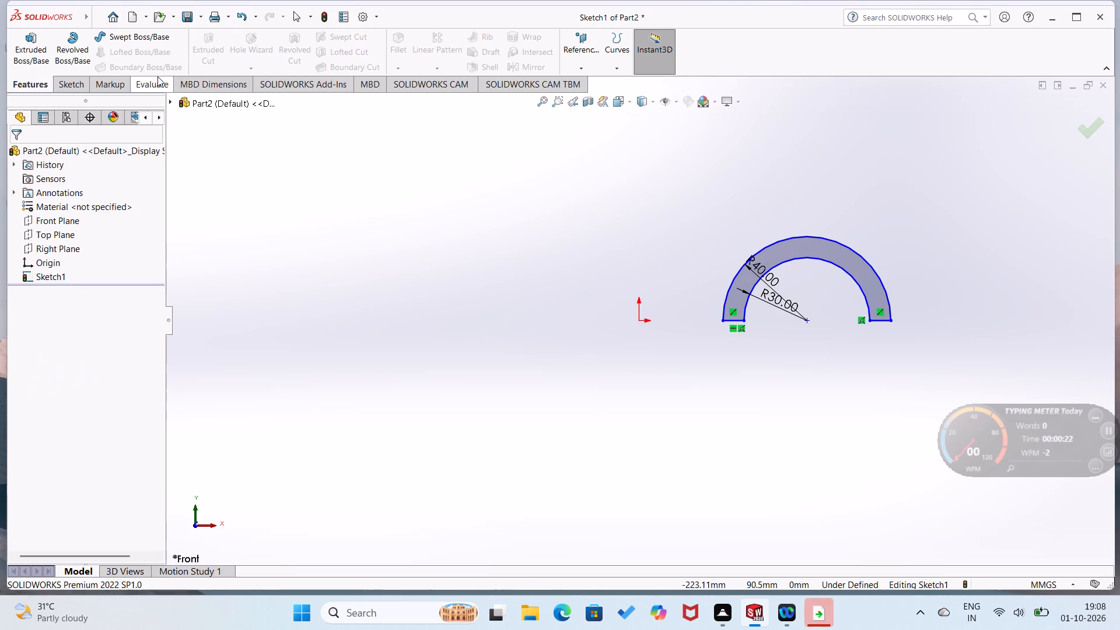
{"action": "key", "text": "ctrl+a"}
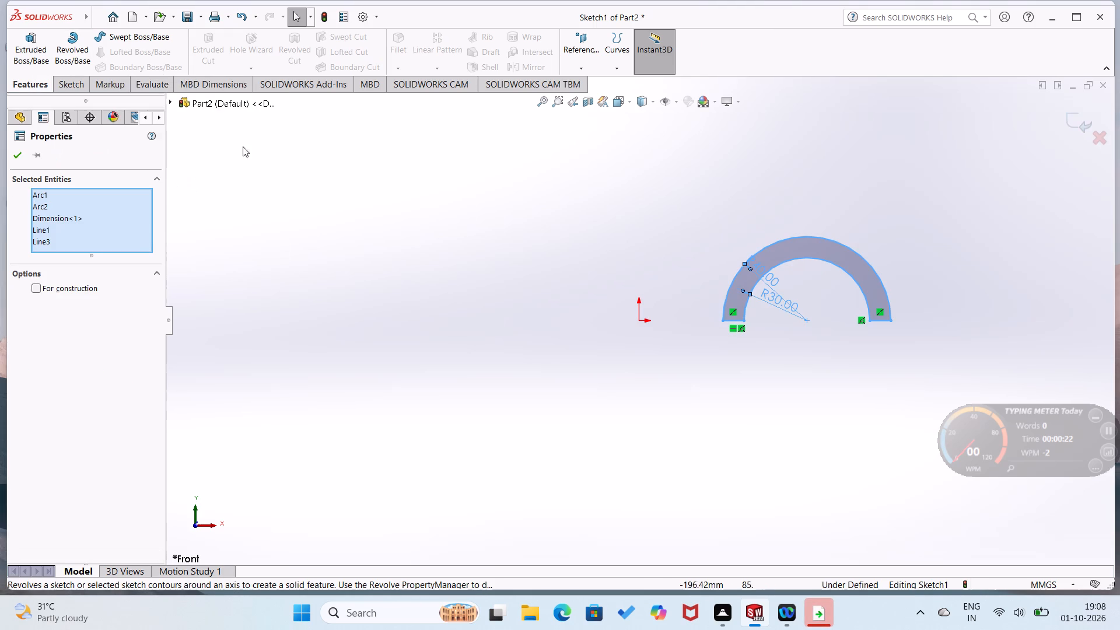
{"action": "key", "text": "BackSpace"}
{"action": "key", "text": "Delete"}
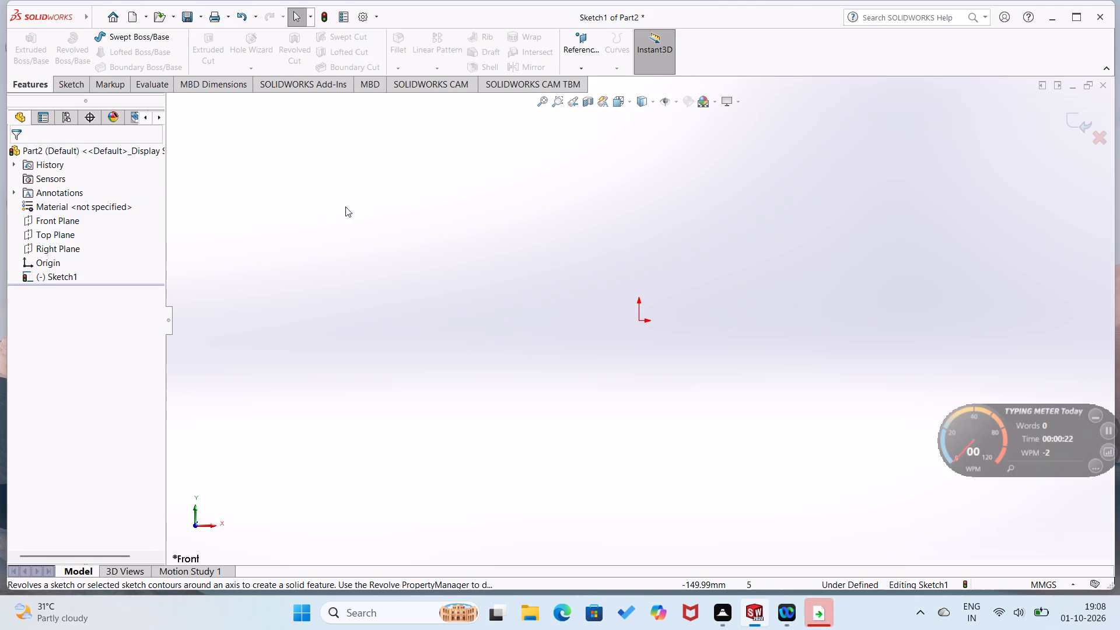
Sketch a semicircular centerpoint arc centred on the origin with a radius of about 43.8 mm, opening downward.
{"action": "left_click", "coordinate": [68, 79]}
{"action": "left_click", "coordinate": [134, 47]}
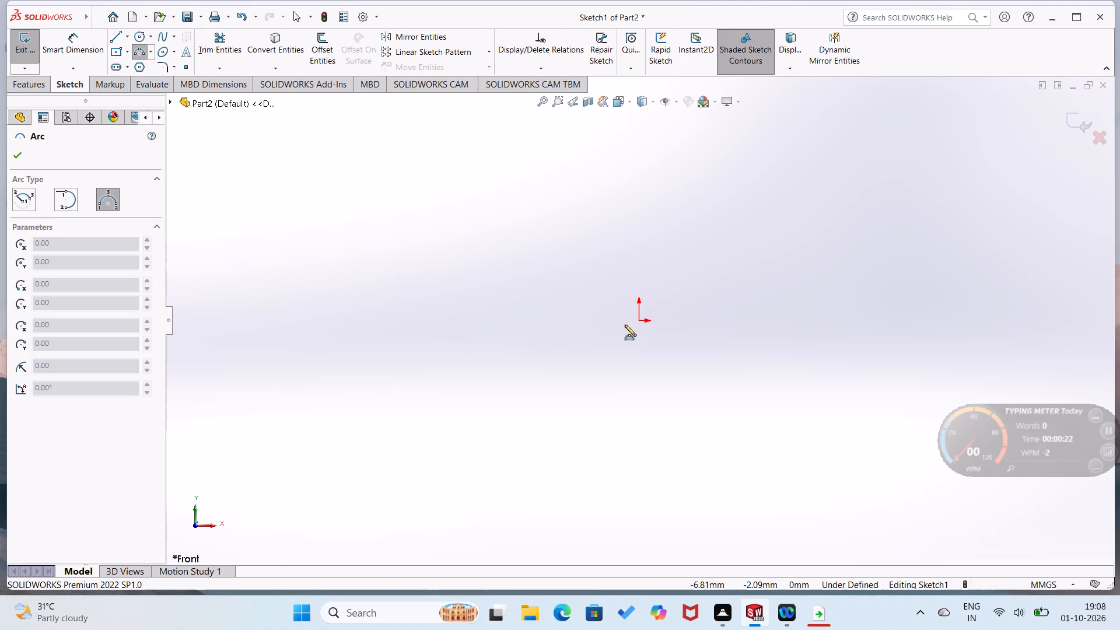
{"action": "left_click", "coordinate": [638, 320]}
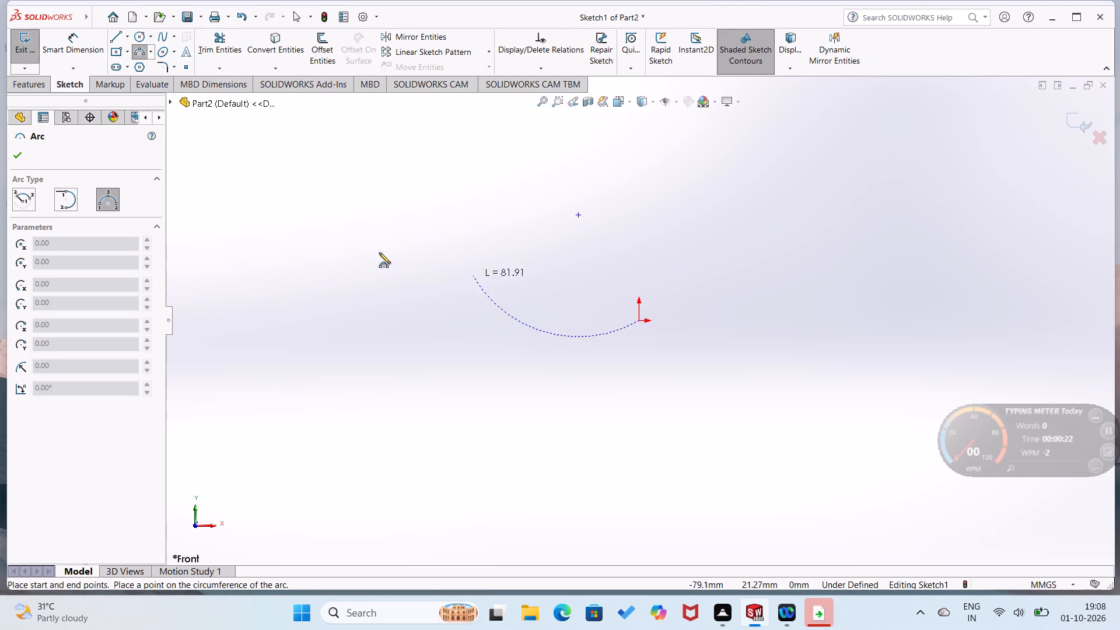
{"action": "left_click", "coordinate": [22, 197]}
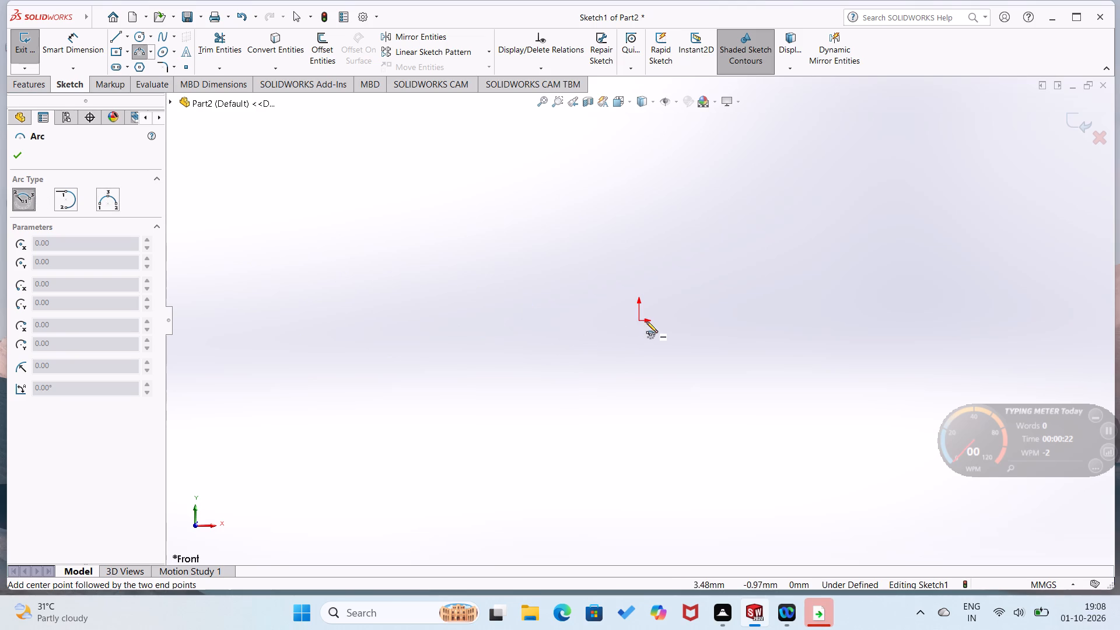
{"action": "left_click", "coordinate": [639, 321]}
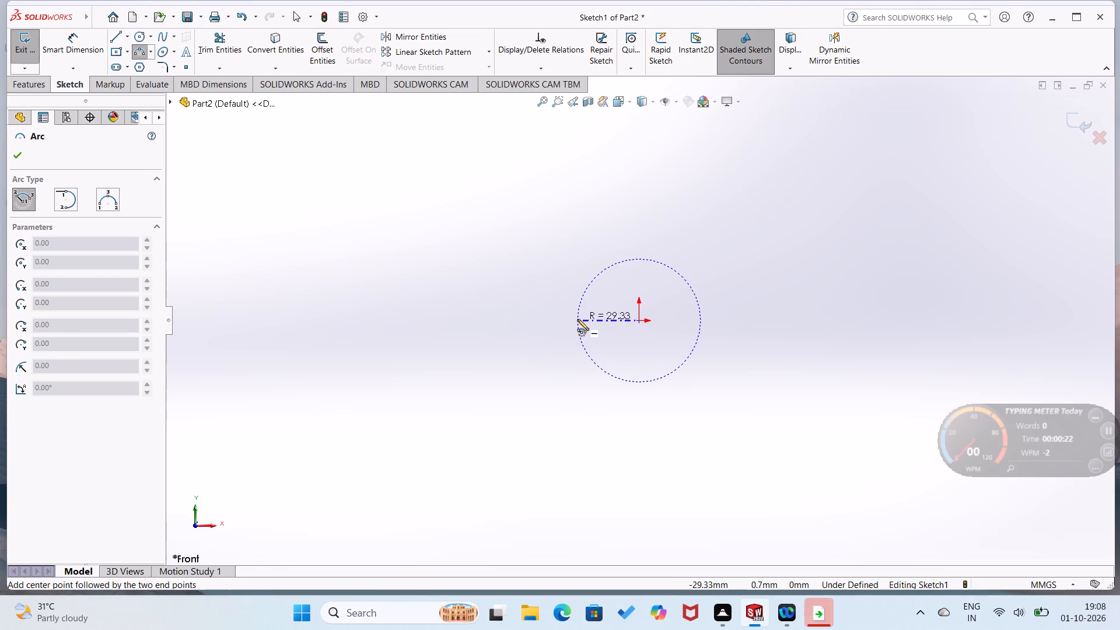
{"action": "left_click", "coordinate": [547, 319]}
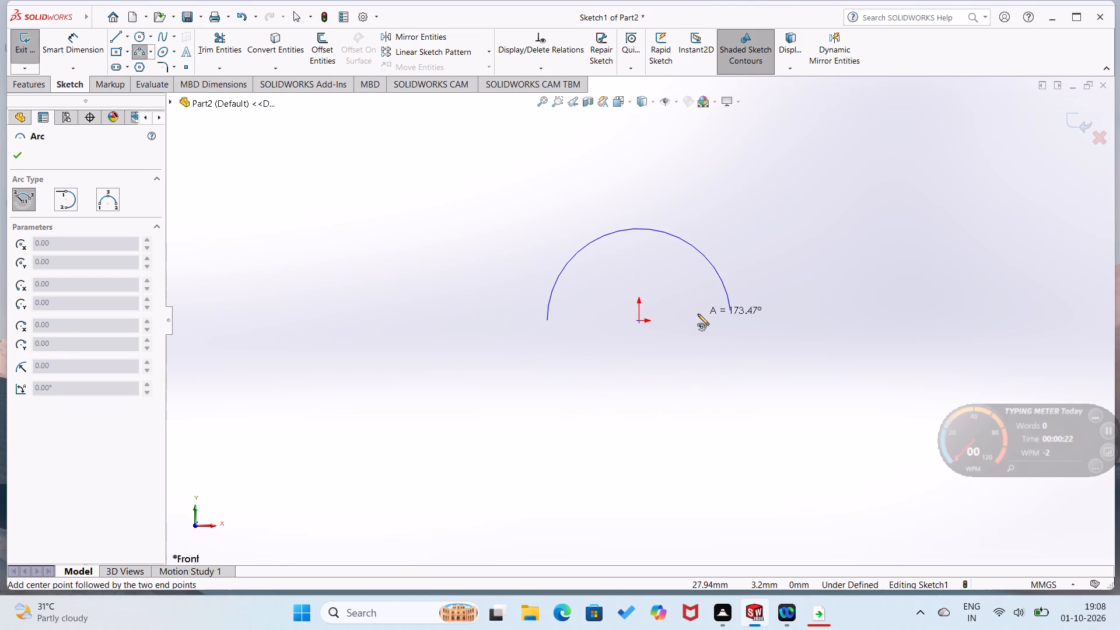
{"action": "left_click", "coordinate": [730, 320]}
{"action": "right_click_drag", "start_coordinate": [615, 384], "coordinate": [609, 281]}
{"action": "right_click_drag", "start_coordinate": [611, 317], "coordinate": [482, 363]}
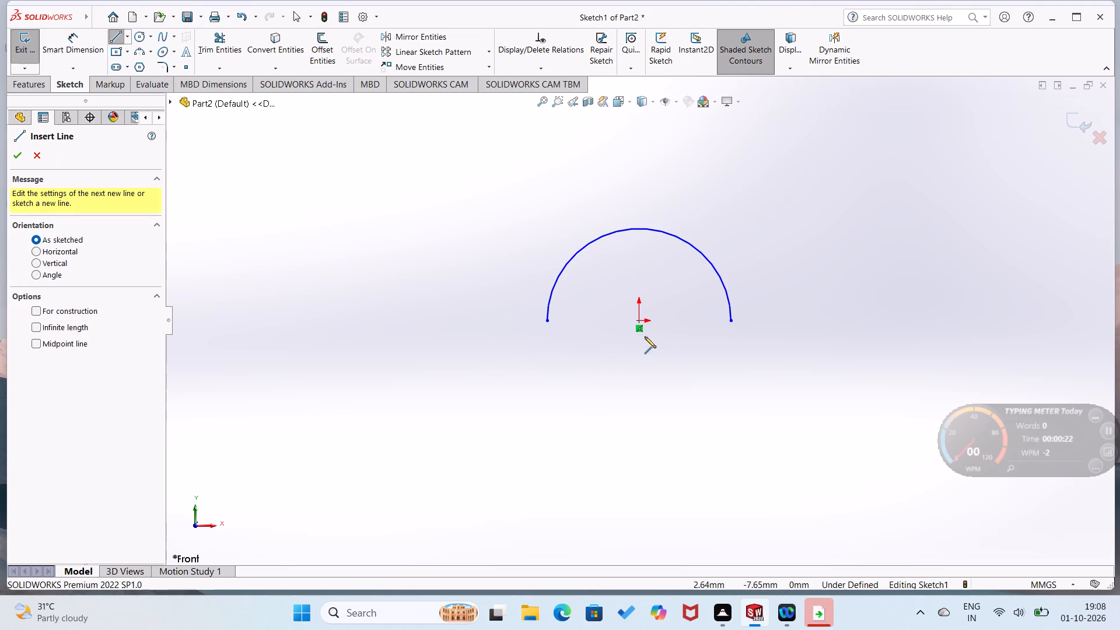
Sketch a concentric inner semicircular centerpoint arc at the origin with a radius of about 32.1 mm.
{"action": "left_click", "coordinate": [143, 51]}
{"action": "left_click", "coordinate": [19, 194]}
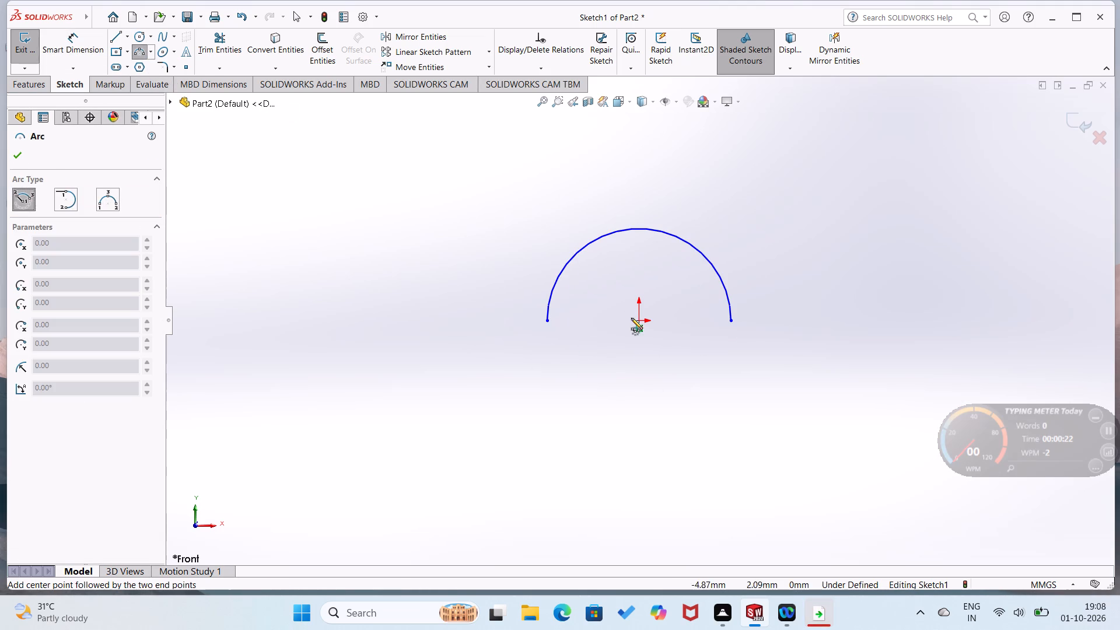
{"action": "left_click", "coordinate": [639, 322]}
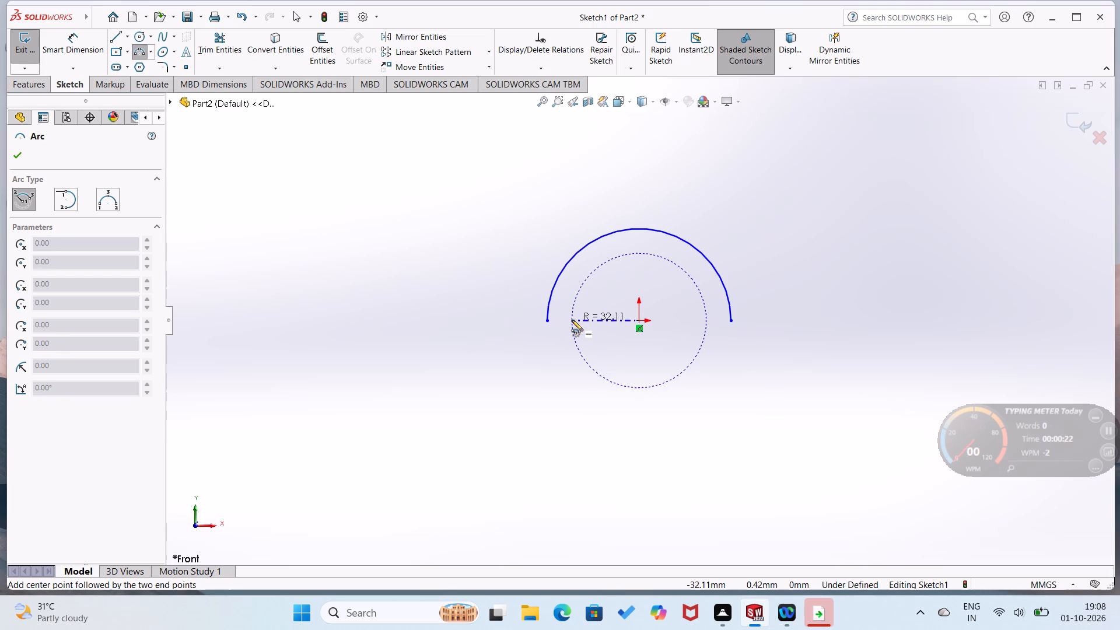
{"action": "left_click", "coordinate": [572, 320]}
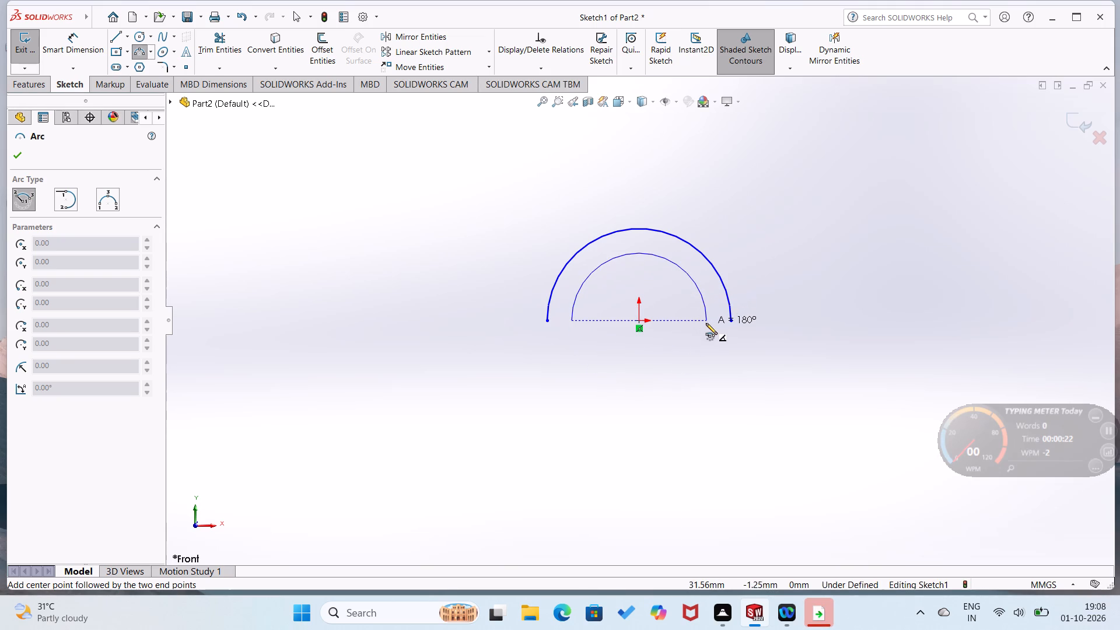
{"action": "left_click", "coordinate": [705, 320]}
Dimension the outer arc to a radius of 40 mm.
{"action": "right_click_drag", "start_coordinate": [551, 393], "coordinate": [521, 198]}
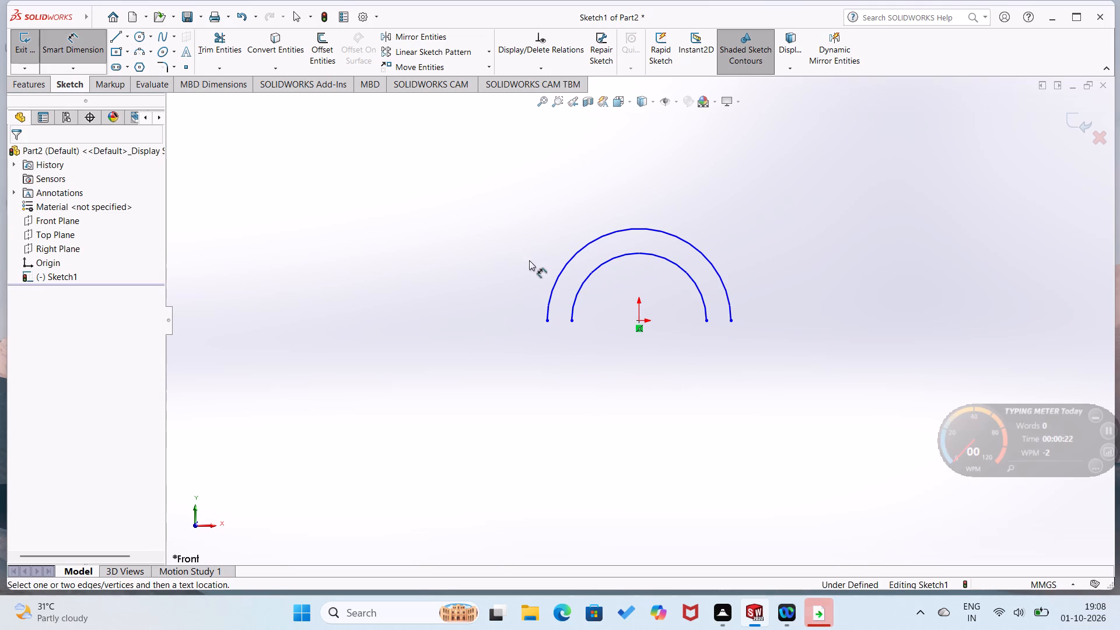
{"action": "left_click", "coordinate": [562, 275]}
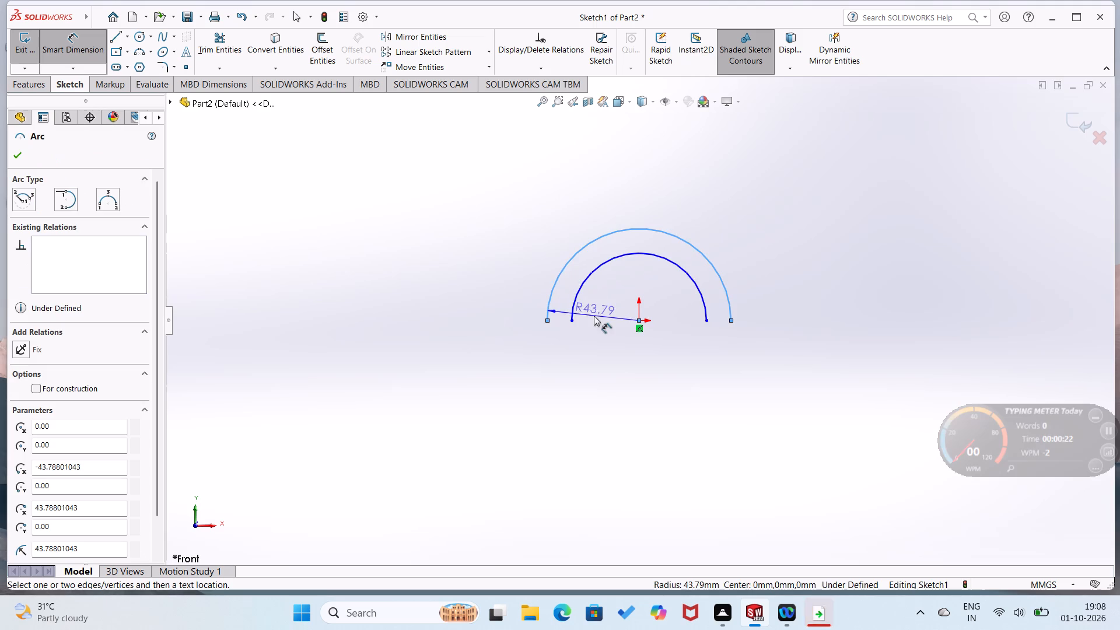
{"action": "left_click", "coordinate": [535, 256]}
{"action": "type", "text": "40"}
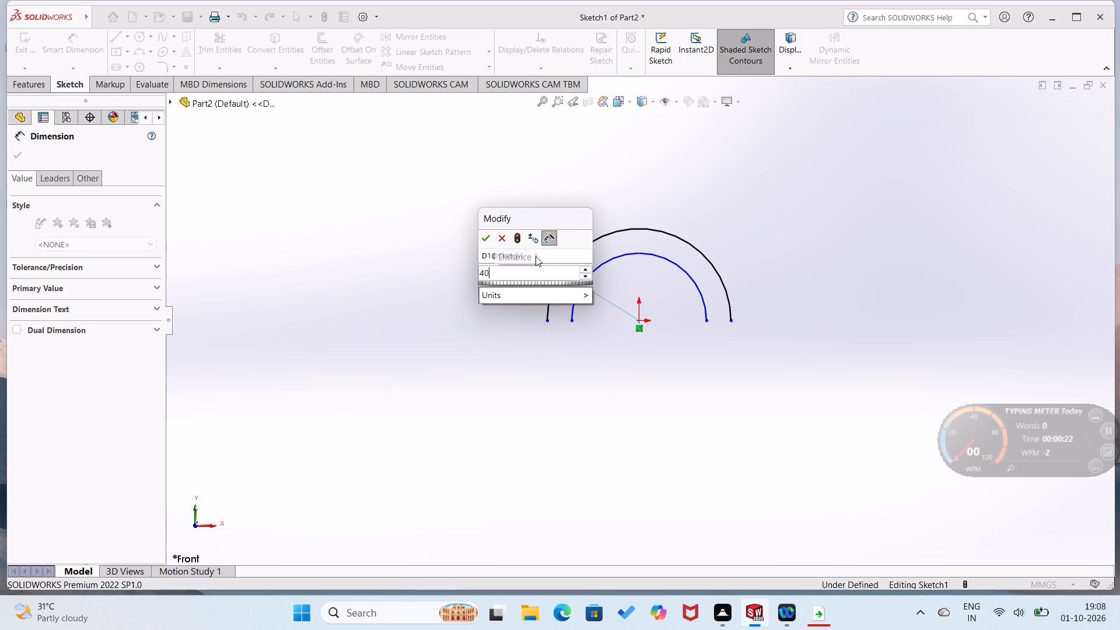
{"action": "key", "text": "Return"}
{"action": "left_click", "coordinate": [594, 276]}
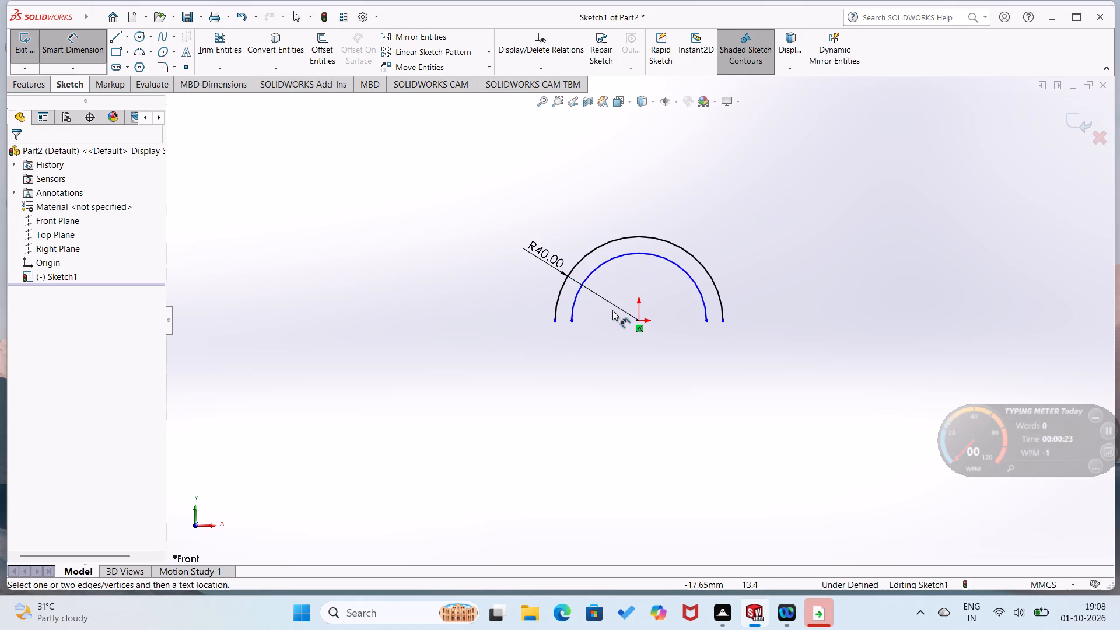
Dimension the inner arc to a radius of 30 mm.
{"action": "left_click", "coordinate": [611, 257]}
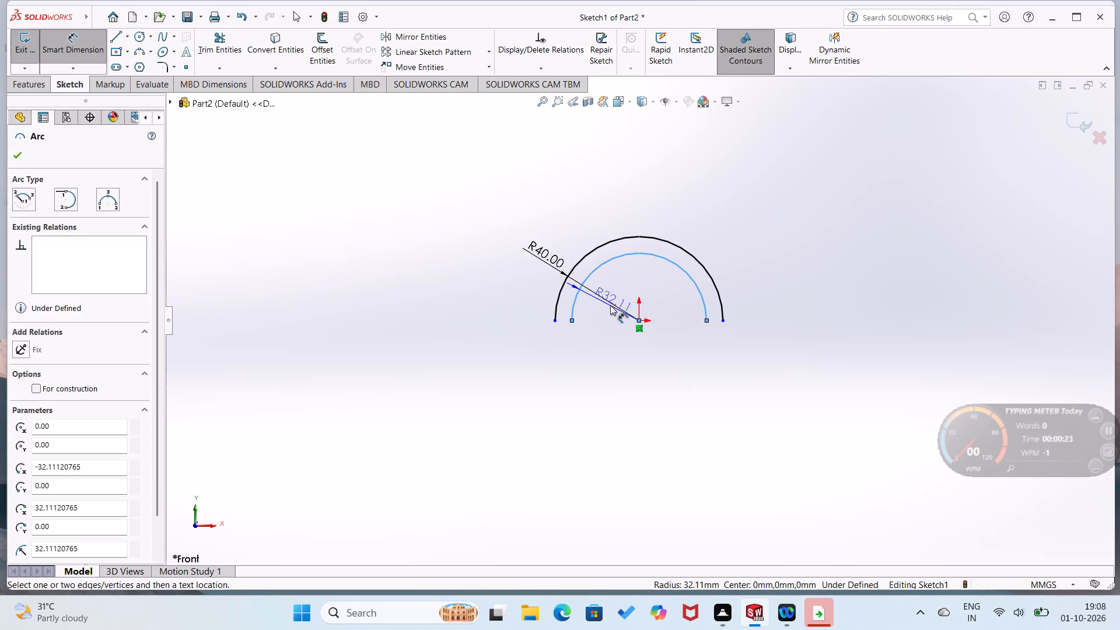
{"action": "left_click", "coordinate": [615, 293]}
{"action": "type", "text": "30"}
{"action": "key", "text": "Return"}
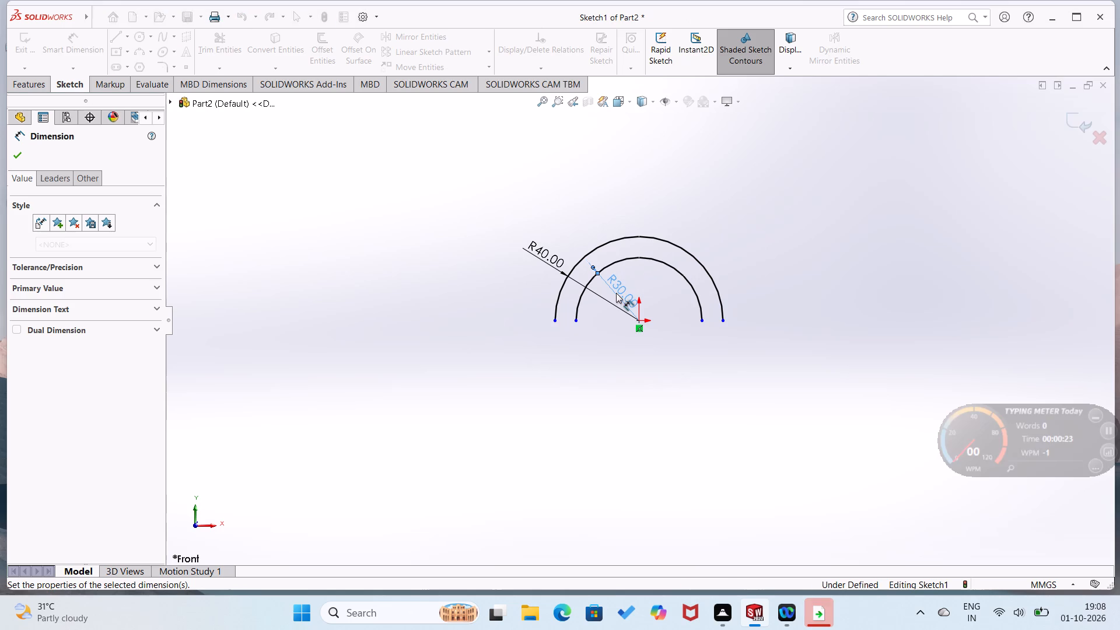
{"action": "left_click", "coordinate": [512, 347]}
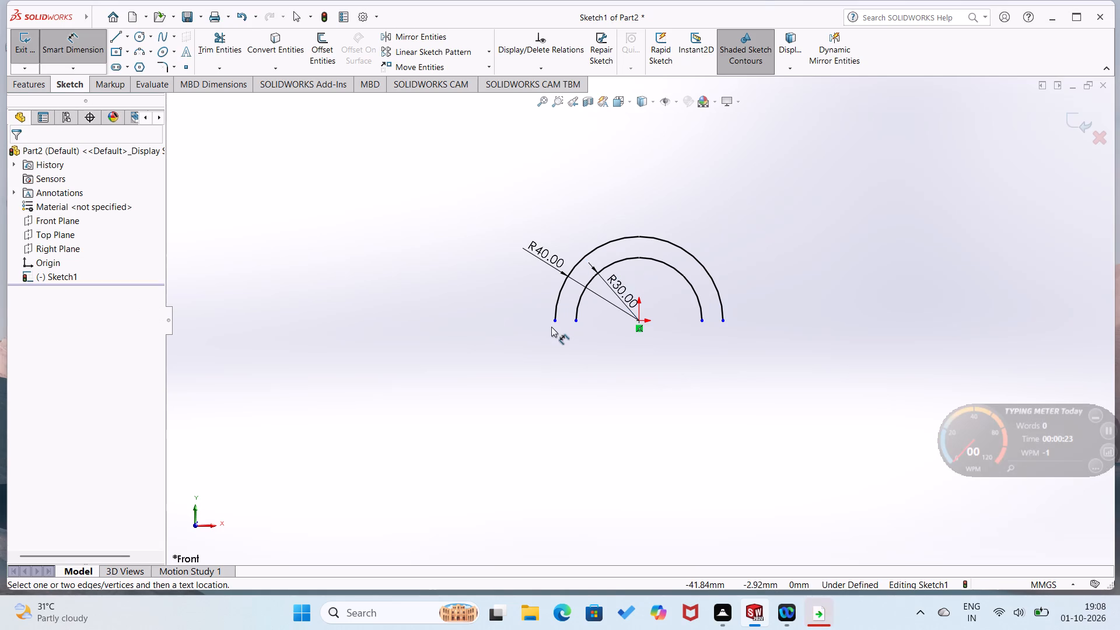
Add a horizontal relation aligning all four arc endpoints with the arcs' centre point at the origin.
{"action": "right_click_drag", "start_coordinate": [547, 329], "coordinate": [415, 365]}
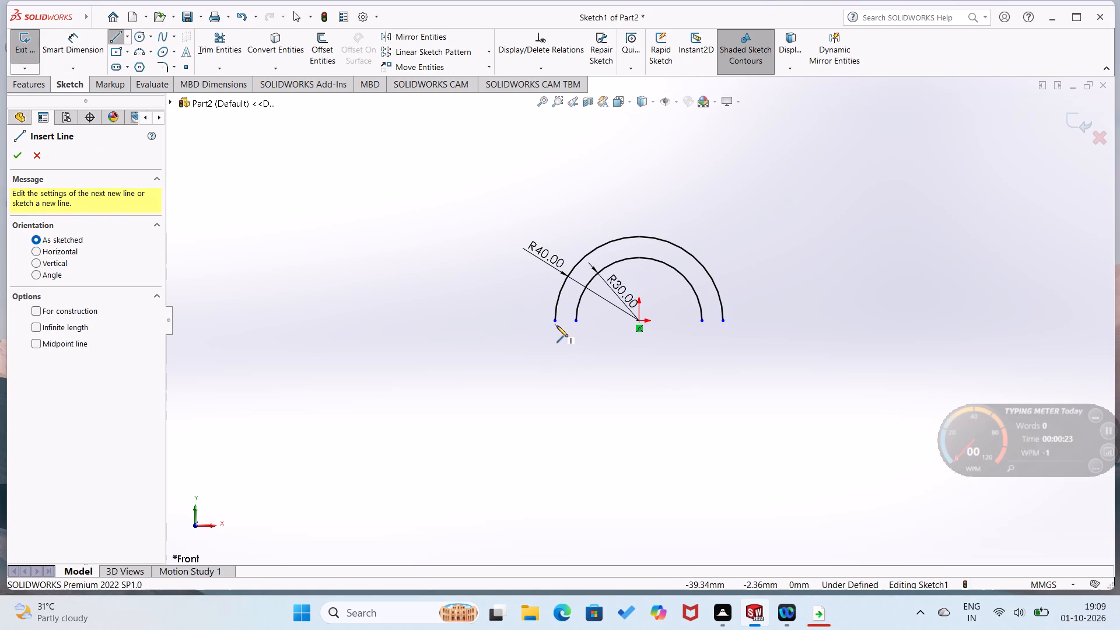
{"action": "key", "text": "Escape"}
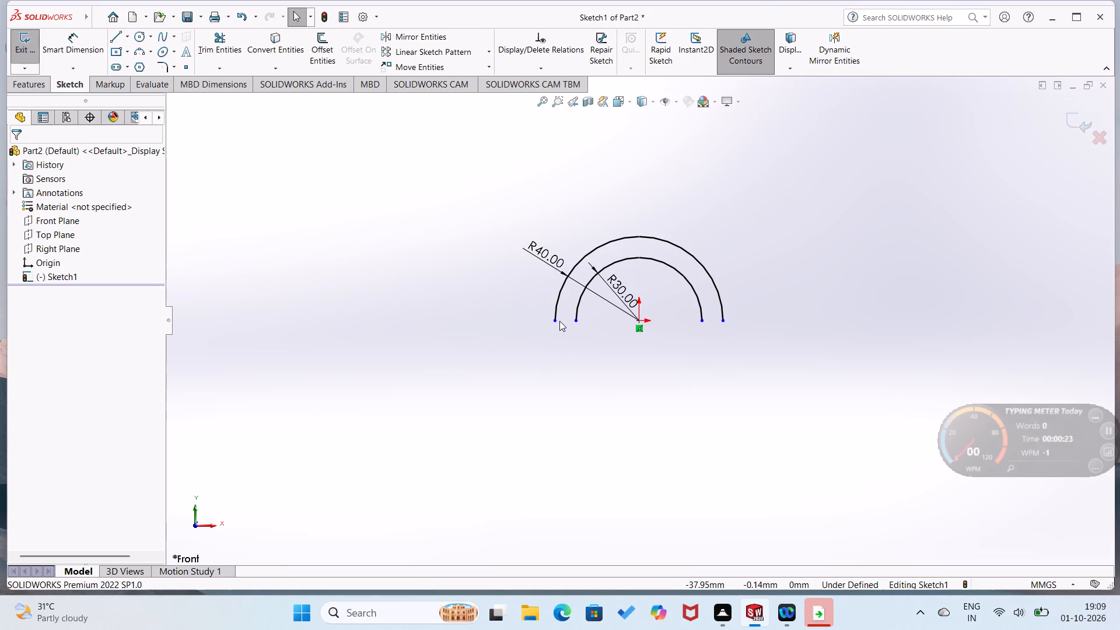
{"action": "left_click", "coordinate": [554, 321]}
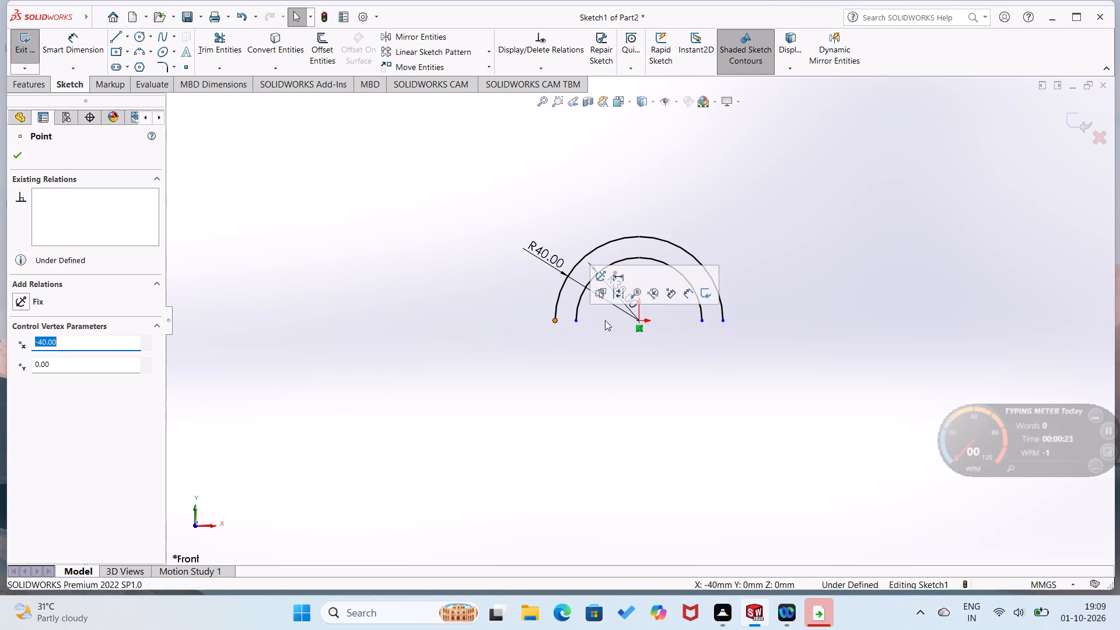
{"action": "left_click_drag", "start_coordinate": [576, 320], "coordinate": [582, 322]}
{"action": "left_click_drag", "start_coordinate": [637, 321], "coordinate": [648, 331], "text": "ctrl"}
{"action": "left_click_drag", "start_coordinate": [701, 321], "coordinate": [703, 326], "text": "ctrl"}
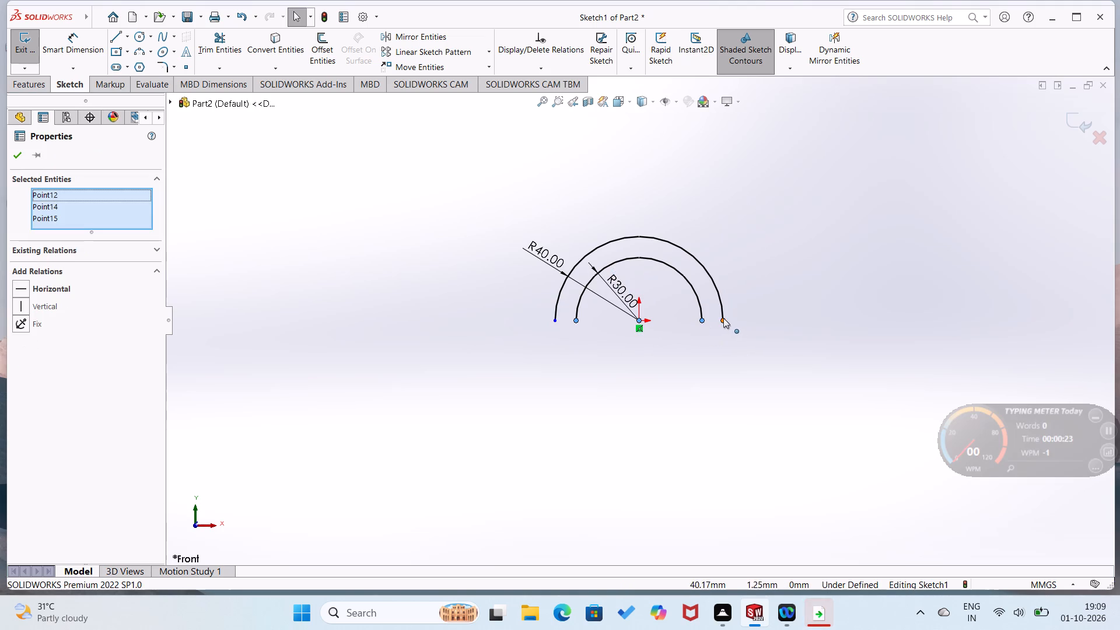
{"action": "left_click_drag", "start_coordinate": [723, 318], "coordinate": [698, 338], "text": "ctrl"}
{"action": "left_click", "coordinate": [555, 320], "text": "ctrl"}
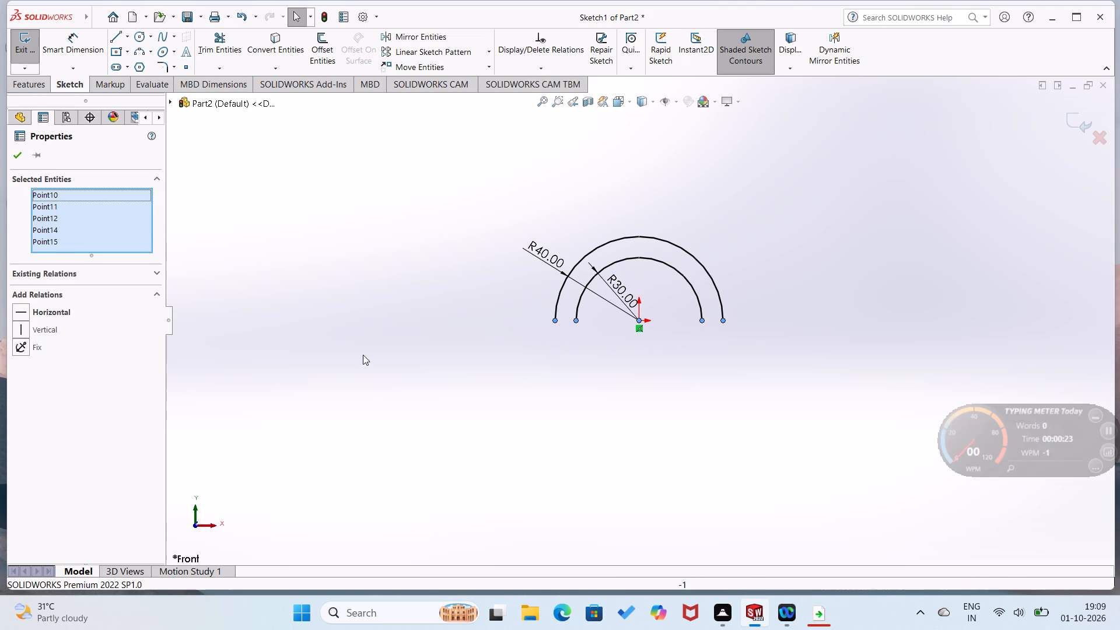
{"action": "left_click", "coordinate": [18, 309]}
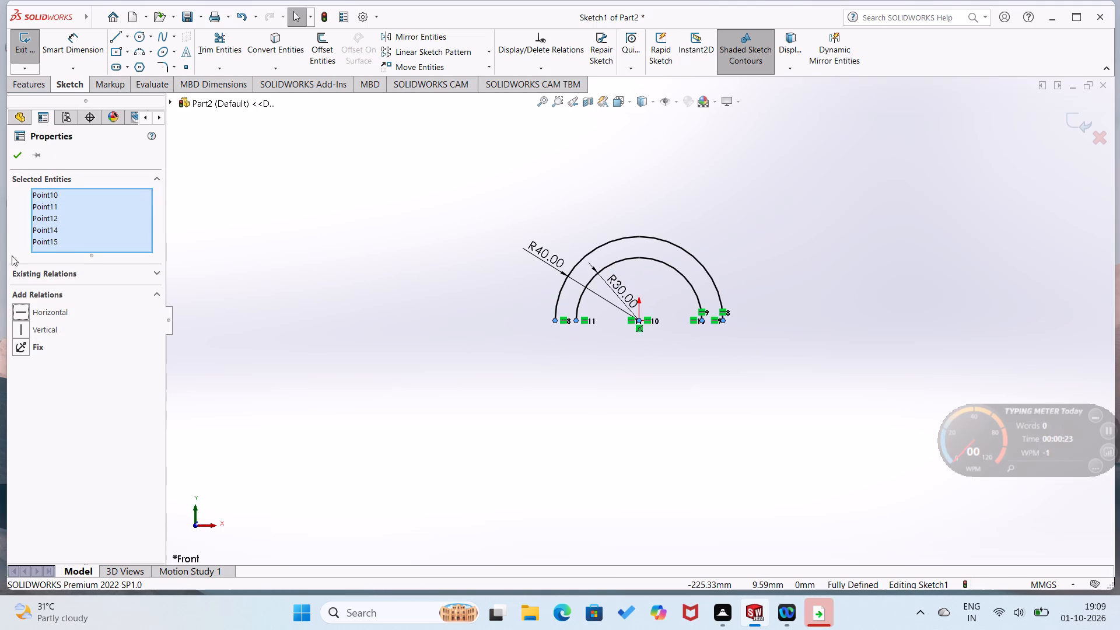
{"action": "left_click", "coordinate": [15, 155]}
{"action": "left_click", "coordinate": [261, 369]}
Close both open ends of the arch profile with 10 mm horizontal lines joining the inner and outer arc endpoints.
{"action": "right_click_drag", "start_coordinate": [531, 419], "coordinate": [464, 429]}
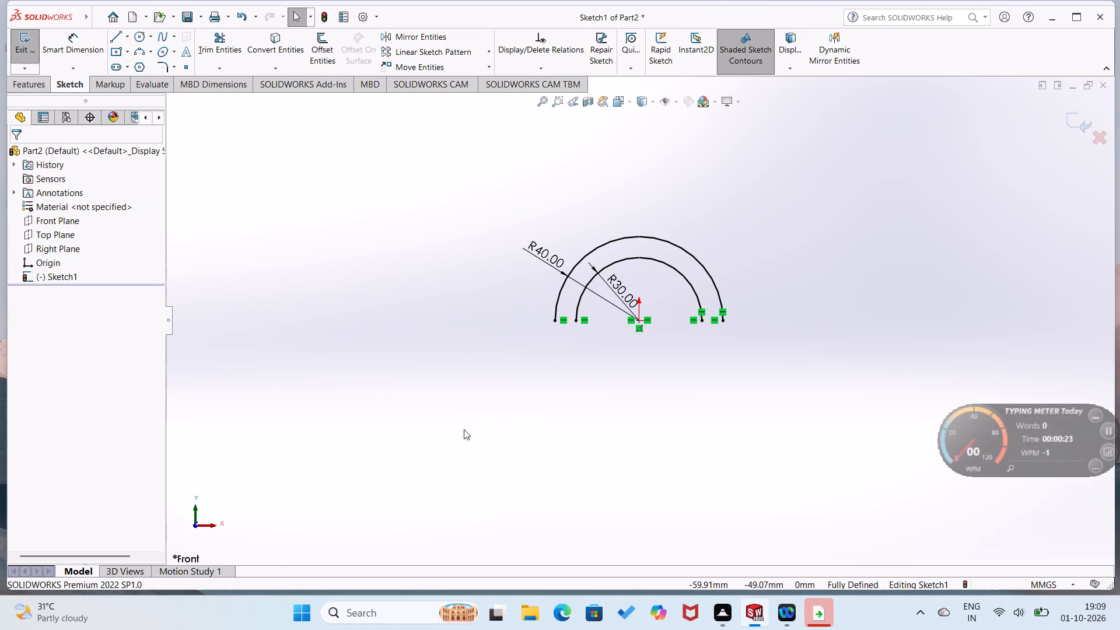
{"action": "right_click_drag", "start_coordinate": [464, 429], "coordinate": [368, 423]}
{"action": "left_click", "coordinate": [576, 317]}
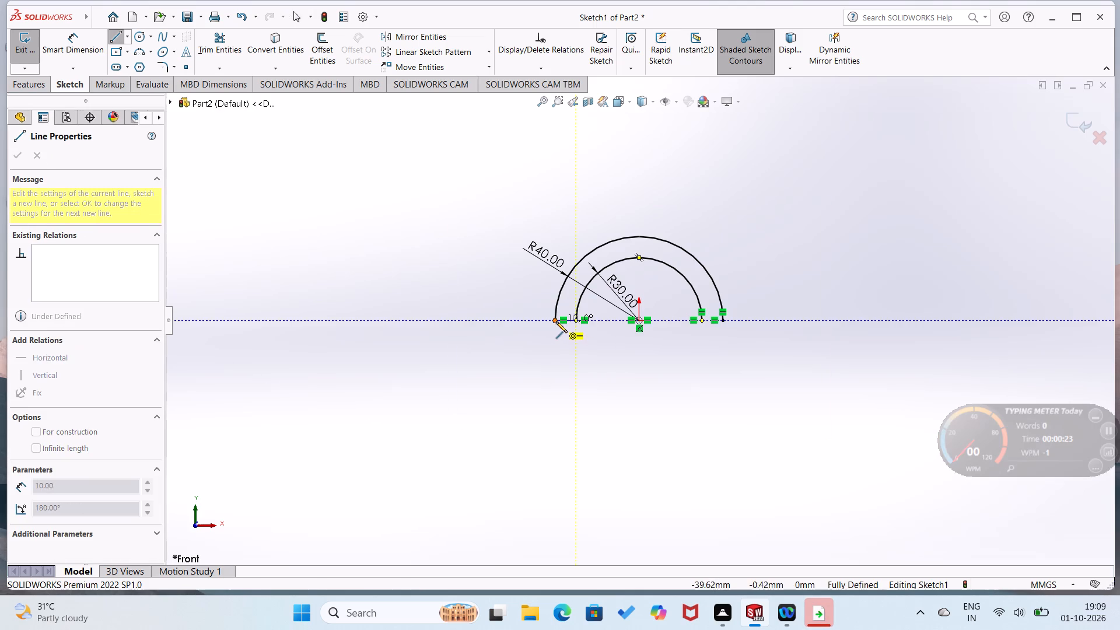
{"action": "left_click", "coordinate": [556, 321]}
{"action": "right_click_drag", "start_coordinate": [527, 407], "coordinate": [530, 280]}
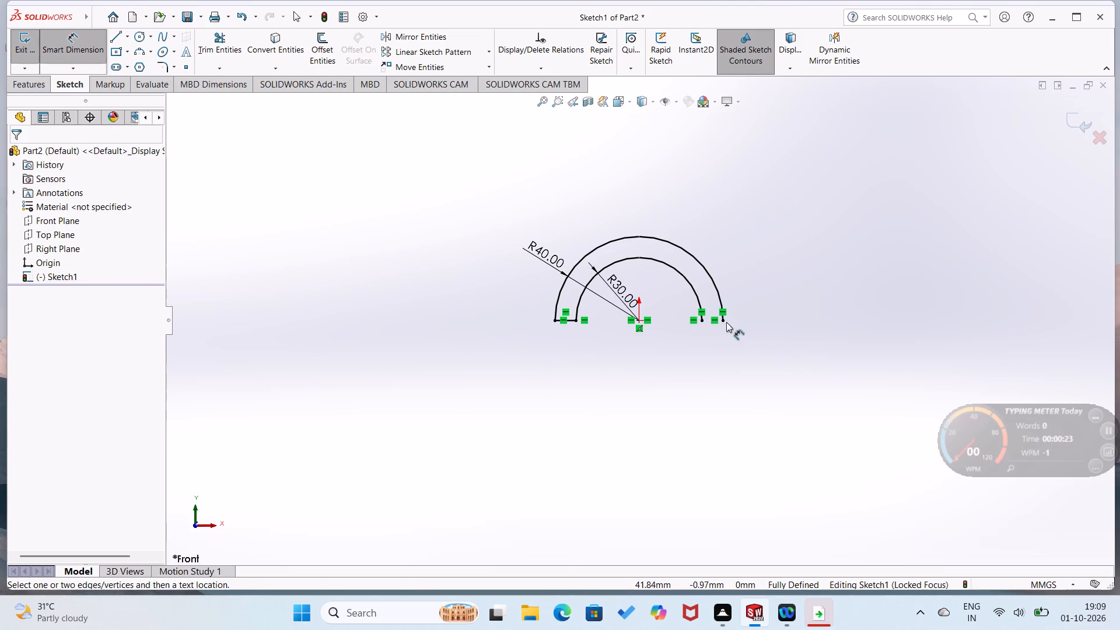
{"action": "right_click_drag", "start_coordinate": [787, 394], "coordinate": [626, 418]}
{"action": "left_click", "coordinate": [724, 319]}
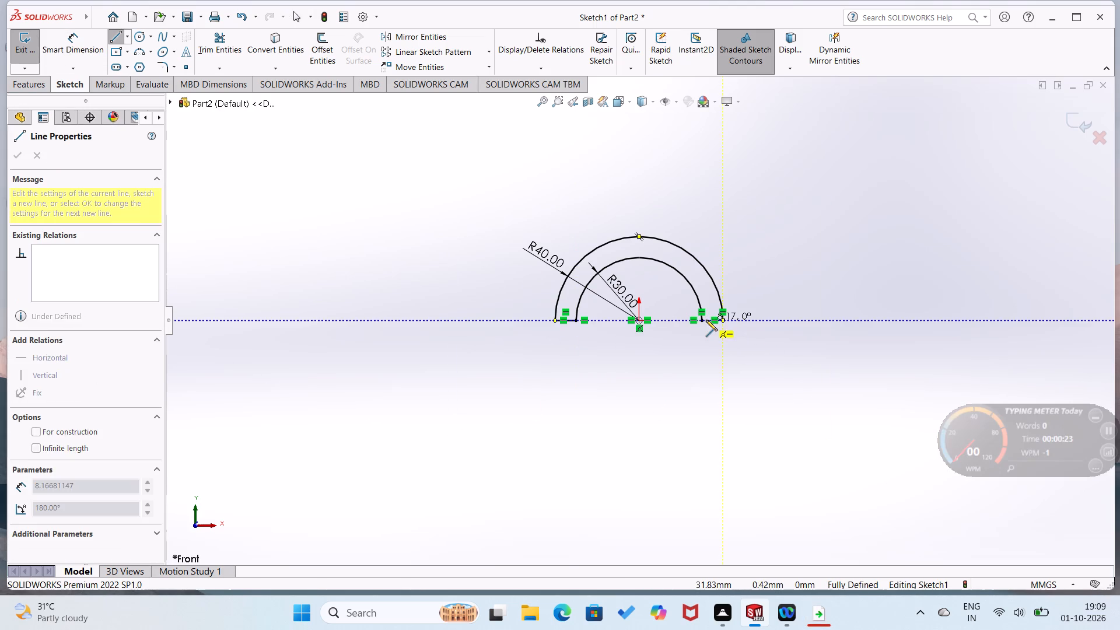
{"action": "left_click", "coordinate": [702, 318]}
{"action": "right_click_drag", "start_coordinate": [627, 446], "coordinate": [656, 286]}
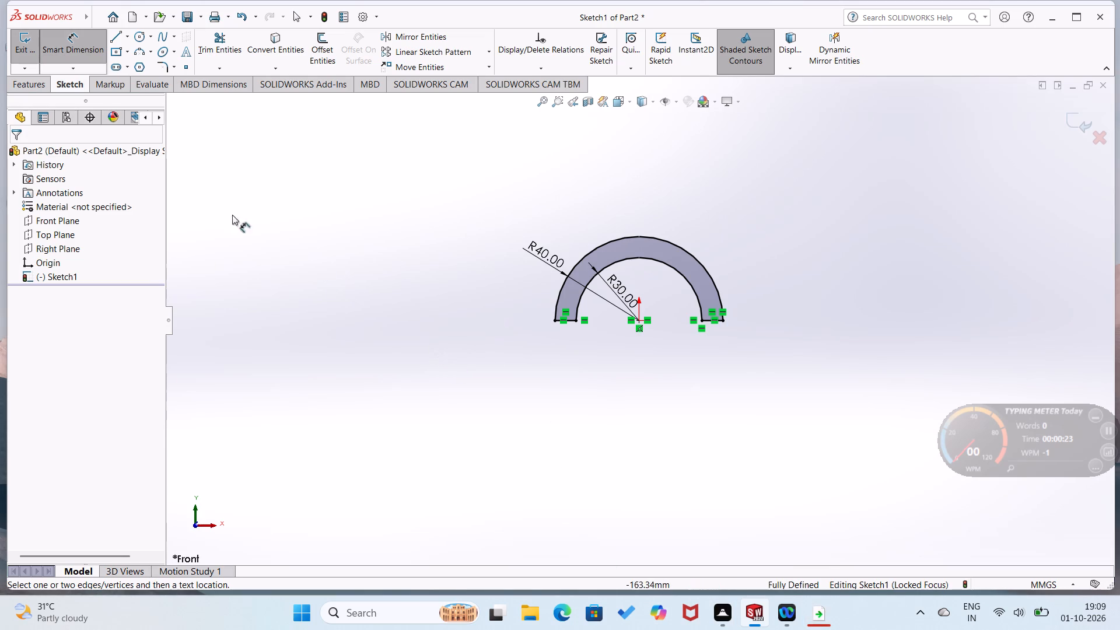
Extrude the closed arch profile as a blind boss 60 mm deep from the sketch plane.
{"action": "left_click", "coordinate": [35, 89]}
{"action": "left_click", "coordinate": [31, 60]}
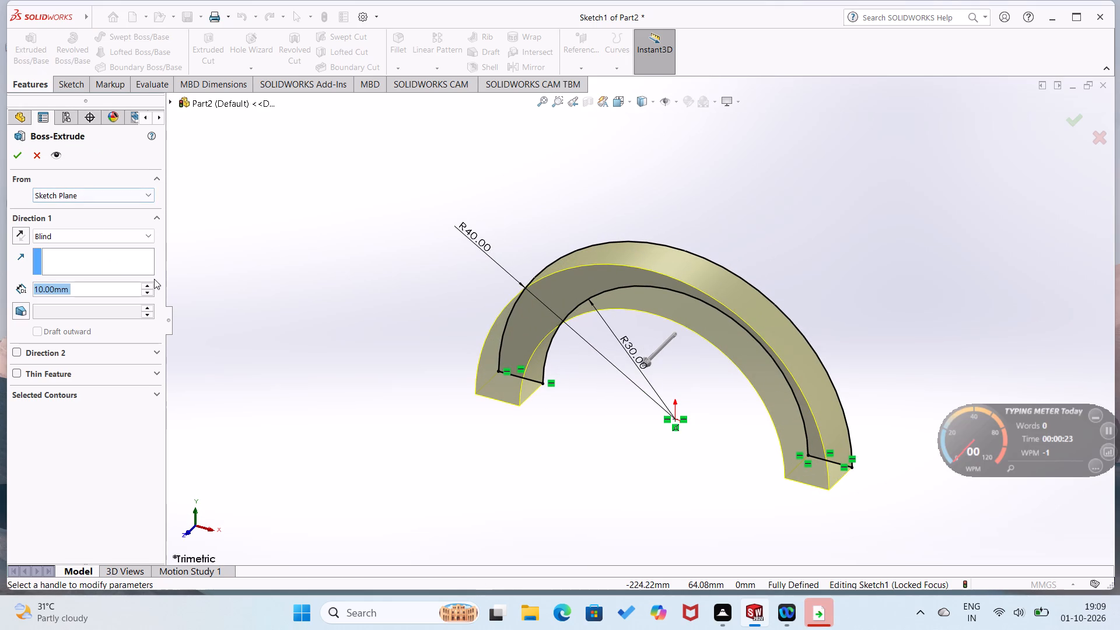
{"action": "left_click", "coordinate": [148, 283]}
{"action": "triple_click", "coordinate": [148, 283]}
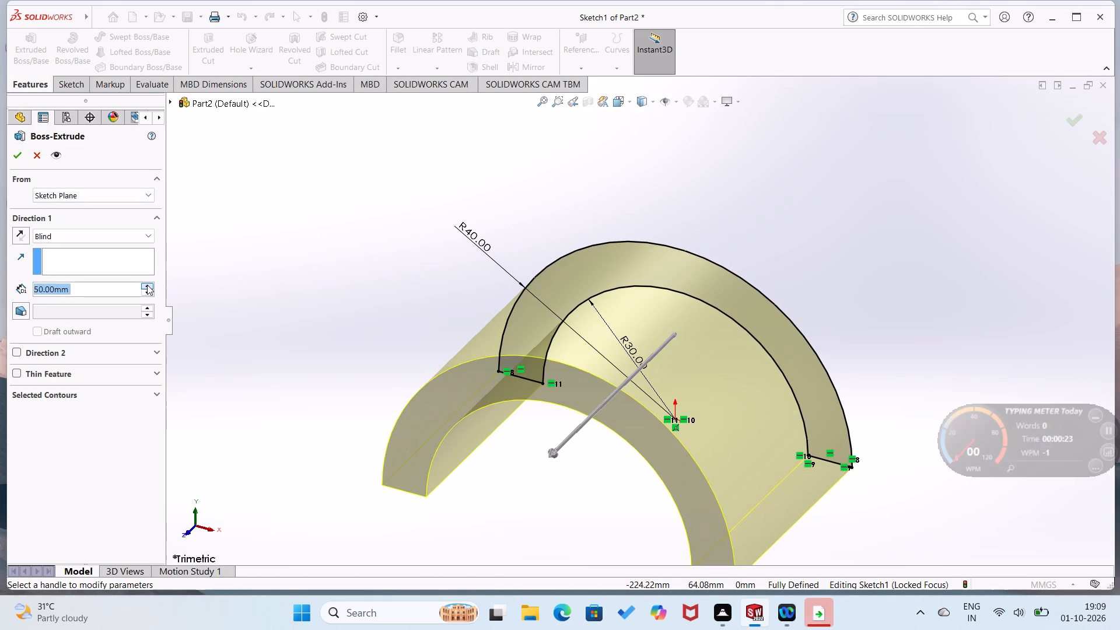
{"action": "left_click", "coordinate": [147, 285]}
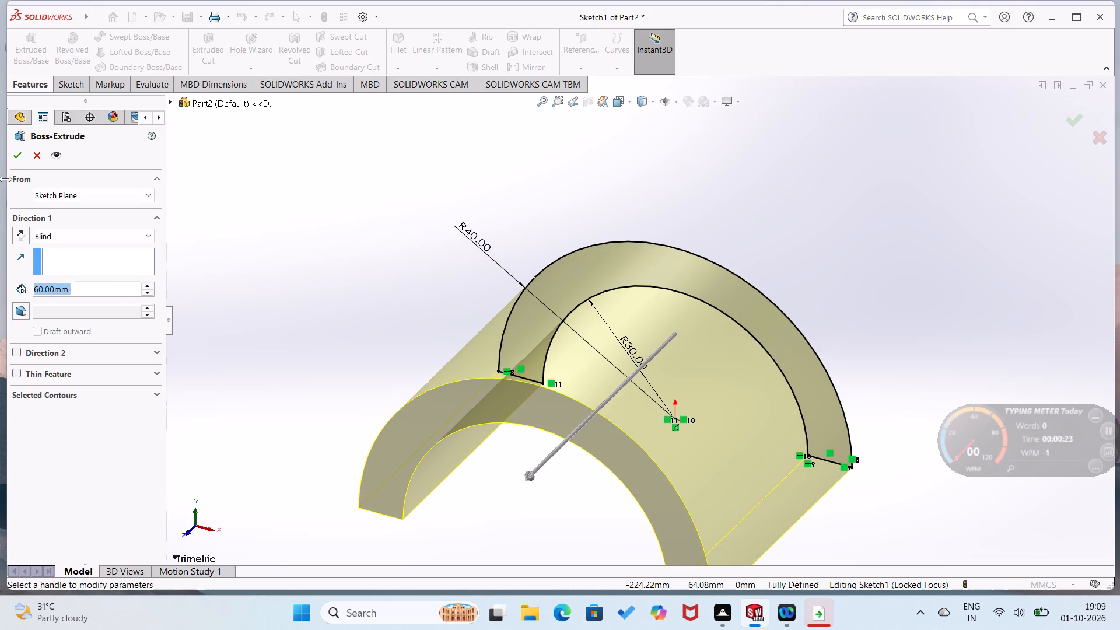
{"action": "left_click", "coordinate": [15, 155]}
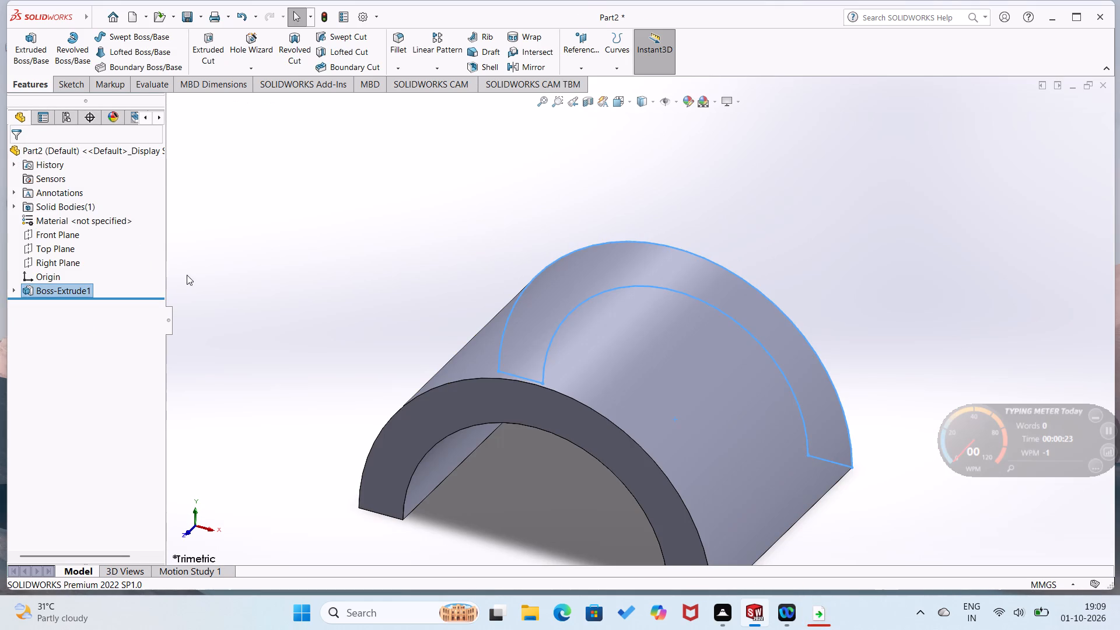
{"action": "left_click", "coordinate": [189, 275]}
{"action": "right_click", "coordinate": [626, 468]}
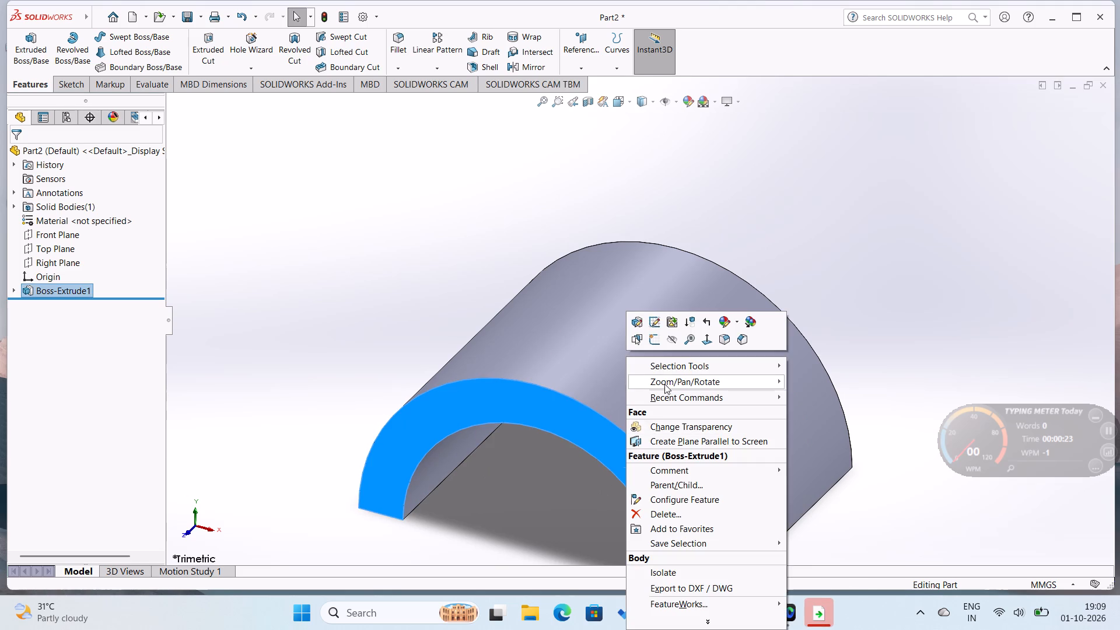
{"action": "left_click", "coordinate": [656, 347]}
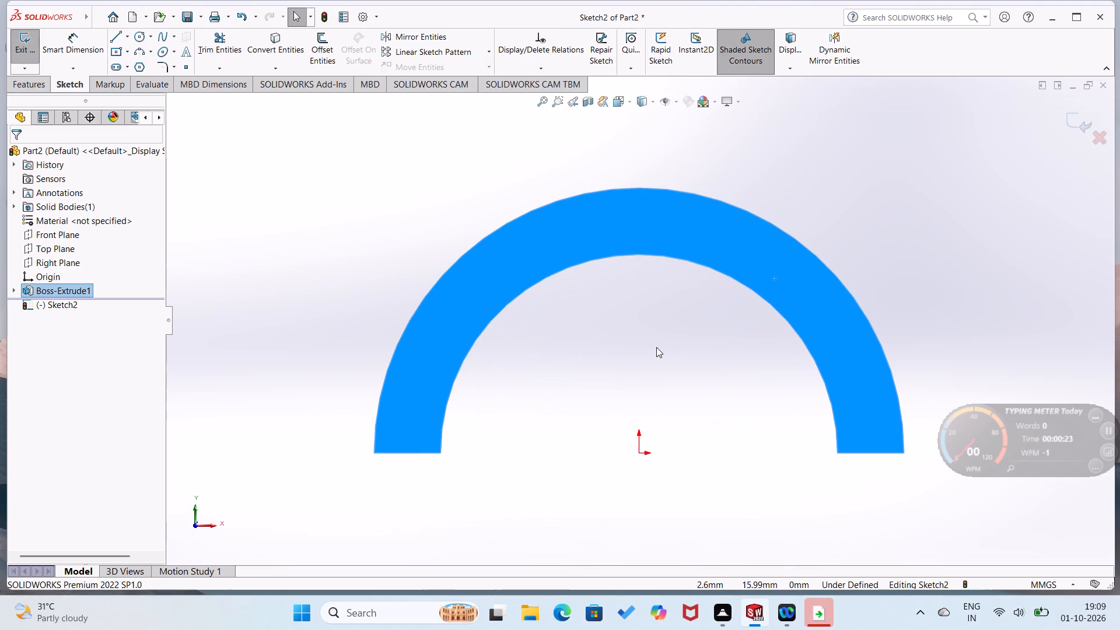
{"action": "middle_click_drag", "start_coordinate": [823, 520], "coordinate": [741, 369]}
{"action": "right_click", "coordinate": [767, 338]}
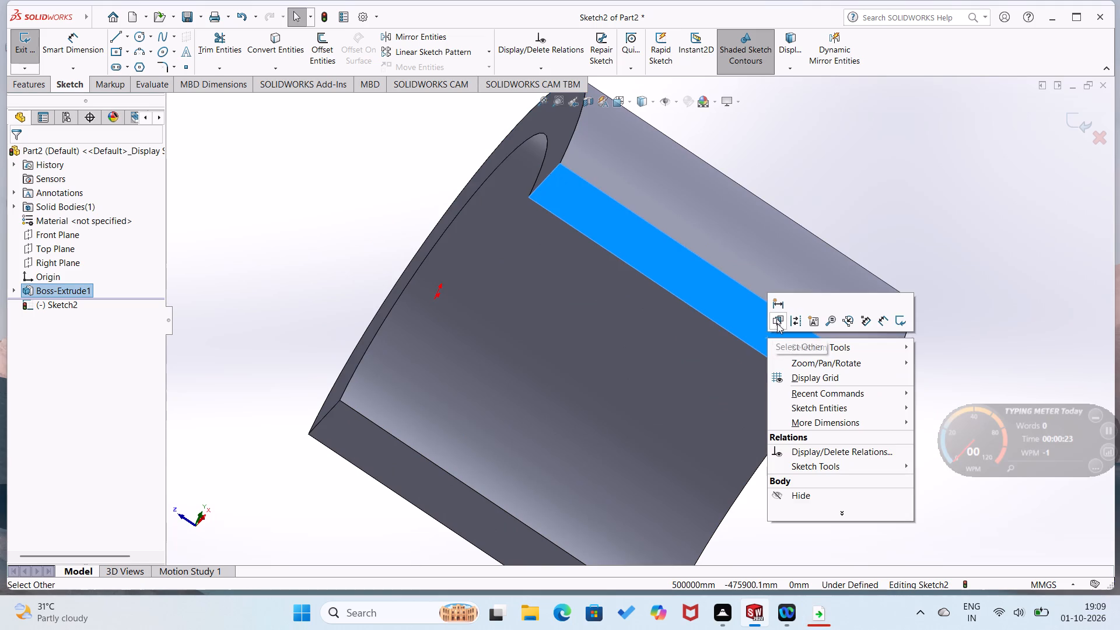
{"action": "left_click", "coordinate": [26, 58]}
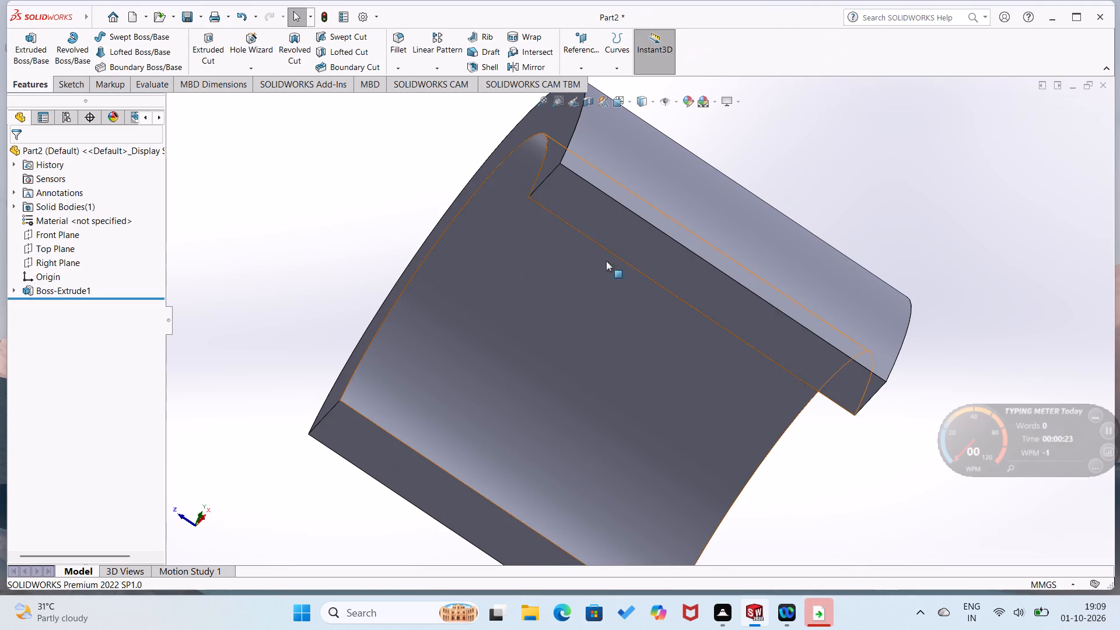
On the arch's flat bottom face on the +X side, sketch a 10 mm line along the origin-end edge from inner to outer corner.
{"action": "right_click", "coordinate": [645, 243]}
{"action": "left_click", "coordinate": [675, 226]}
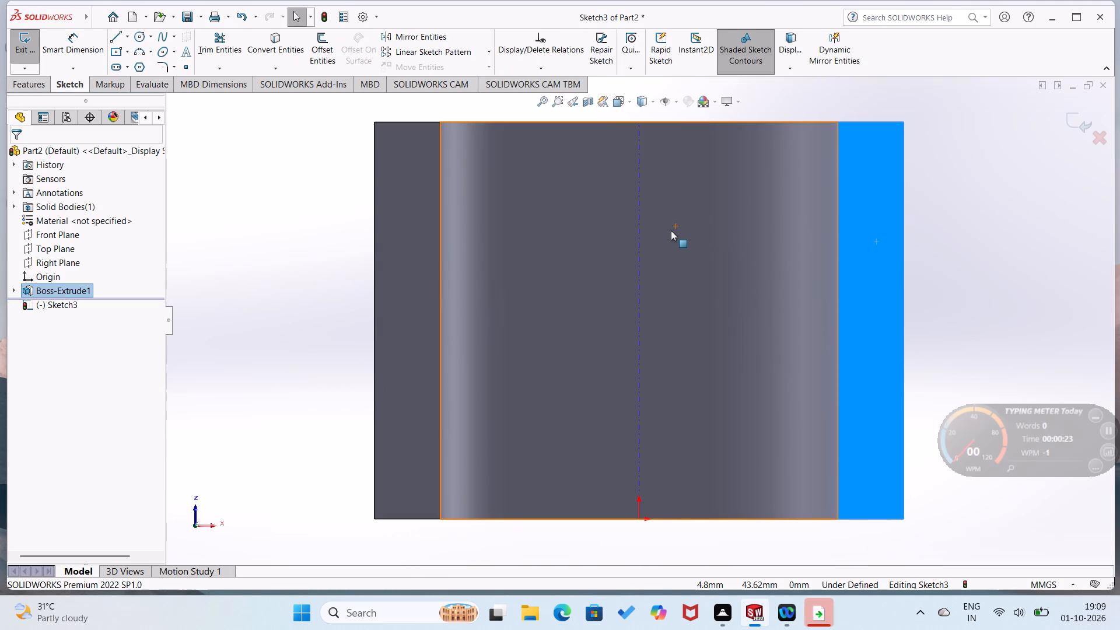
{"action": "left_click", "coordinate": [334, 317]}
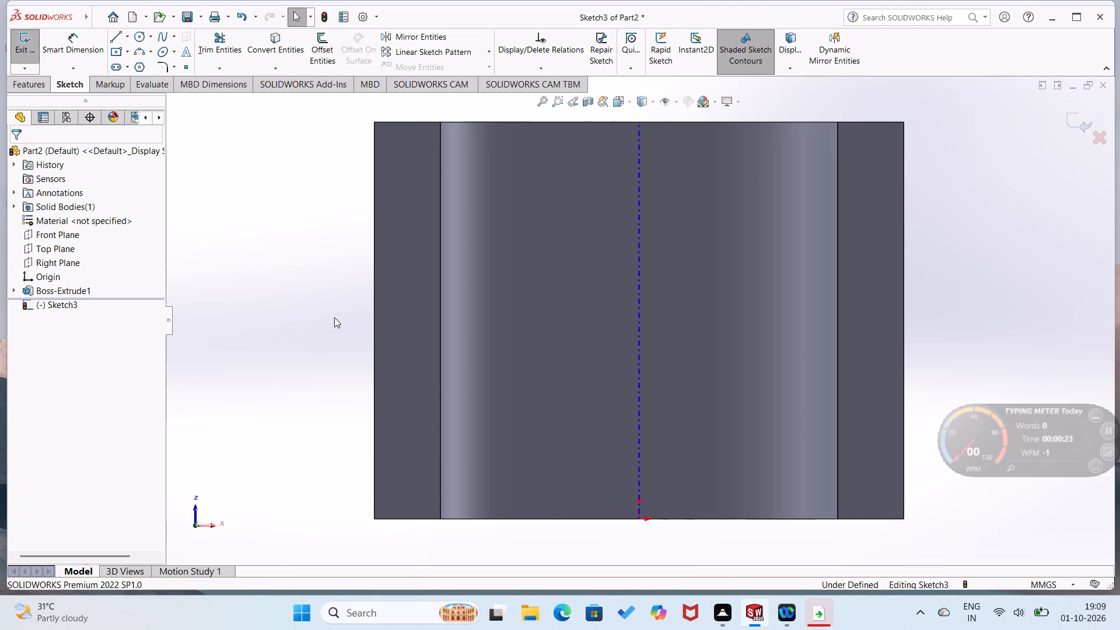
{"action": "right_click_drag", "start_coordinate": [363, 272], "coordinate": [225, 339]}
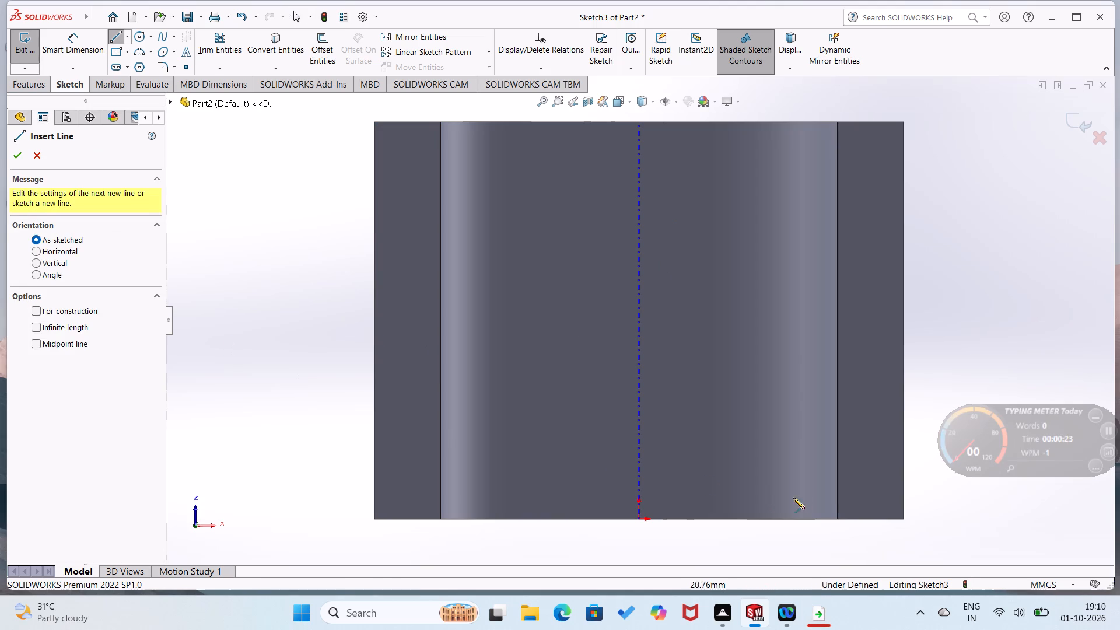
{"action": "scroll", "coordinate": [822, 492], "scroll_direction": "up", "scroll_amount": 1}
{"action": "left_click", "coordinate": [861, 485]}
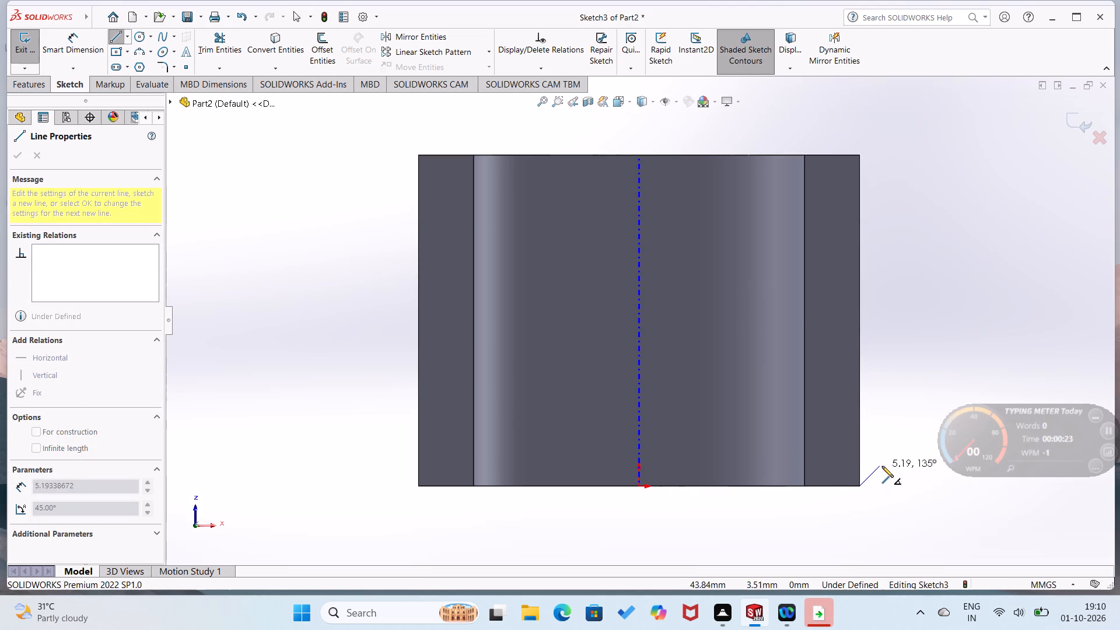
{"action": "right_click_drag", "start_coordinate": [867, 497], "coordinate": [883, 411]}
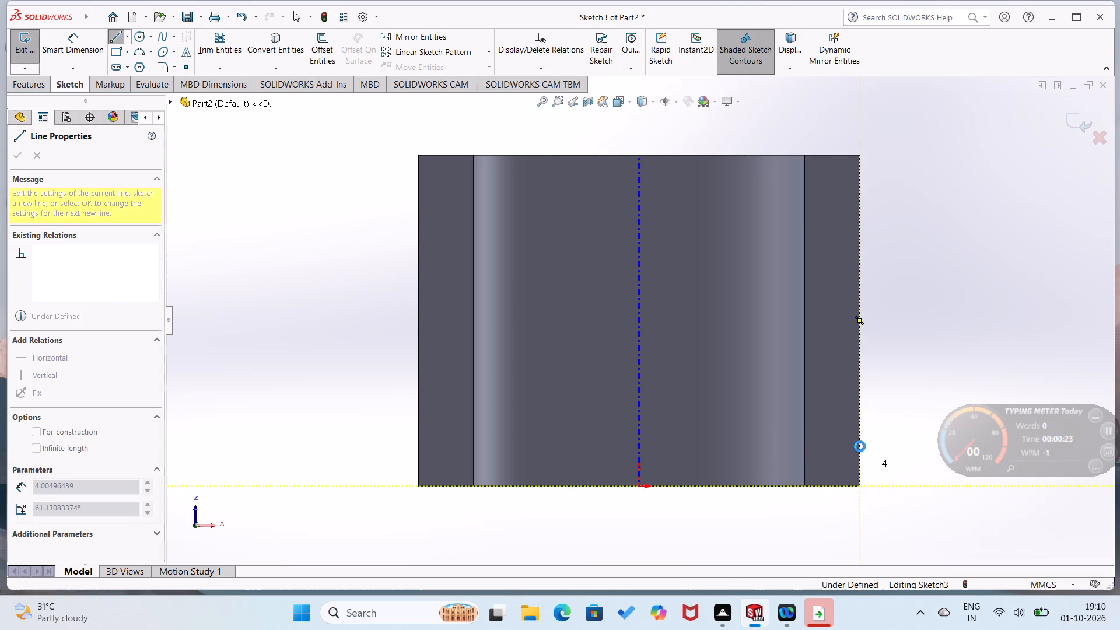
{"action": "right_click_drag", "start_coordinate": [821, 504], "coordinate": [751, 521]}
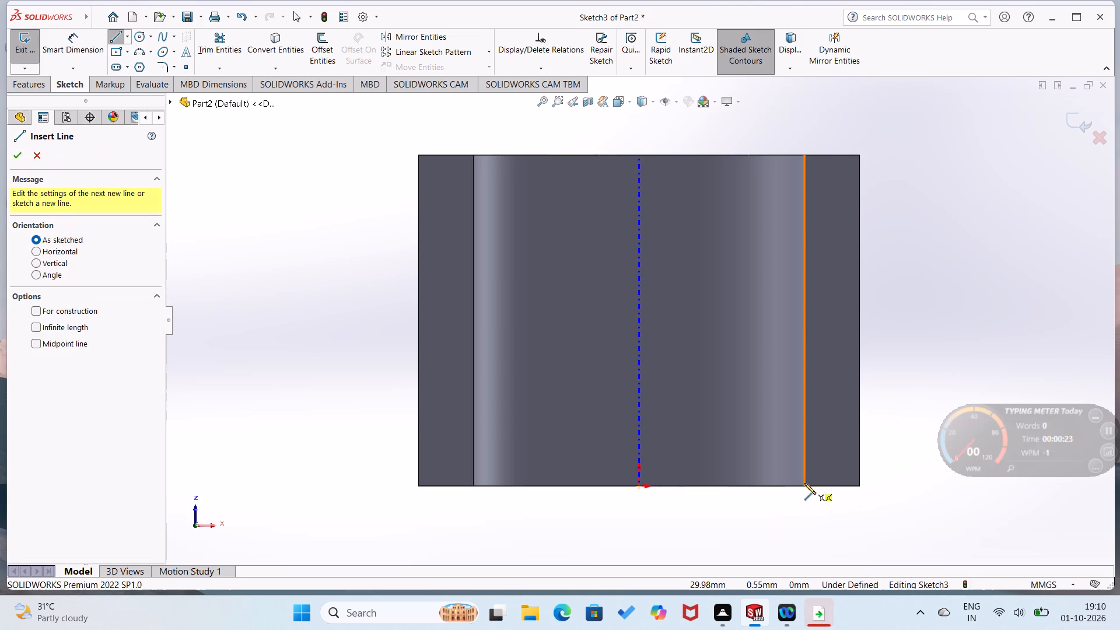
{"action": "left_click", "coordinate": [804, 486]}
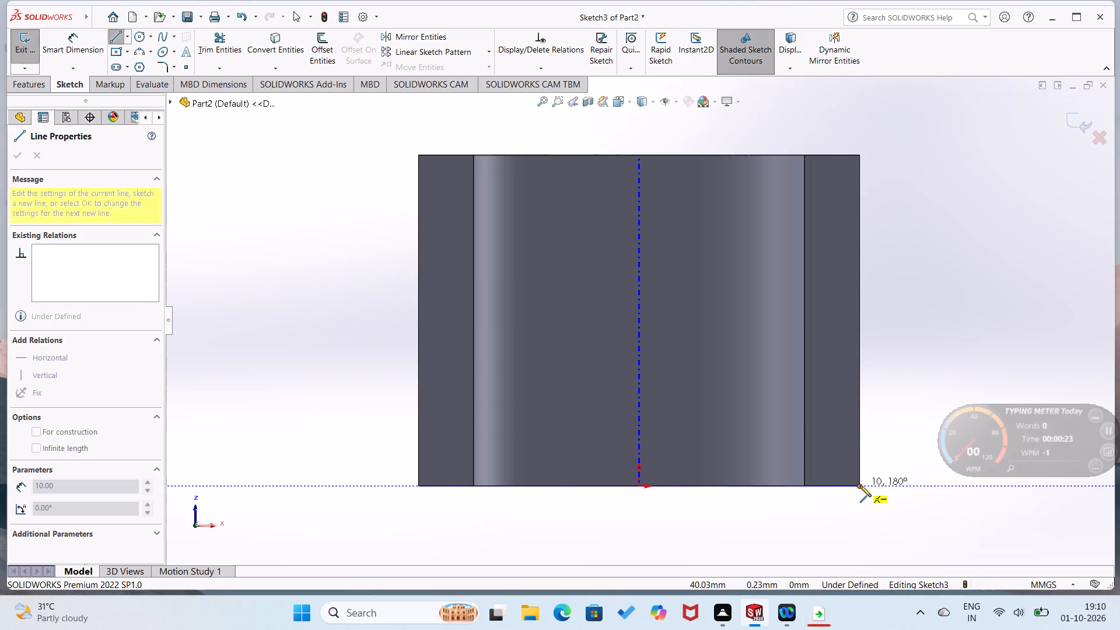
{"action": "left_click", "coordinate": [861, 487]}
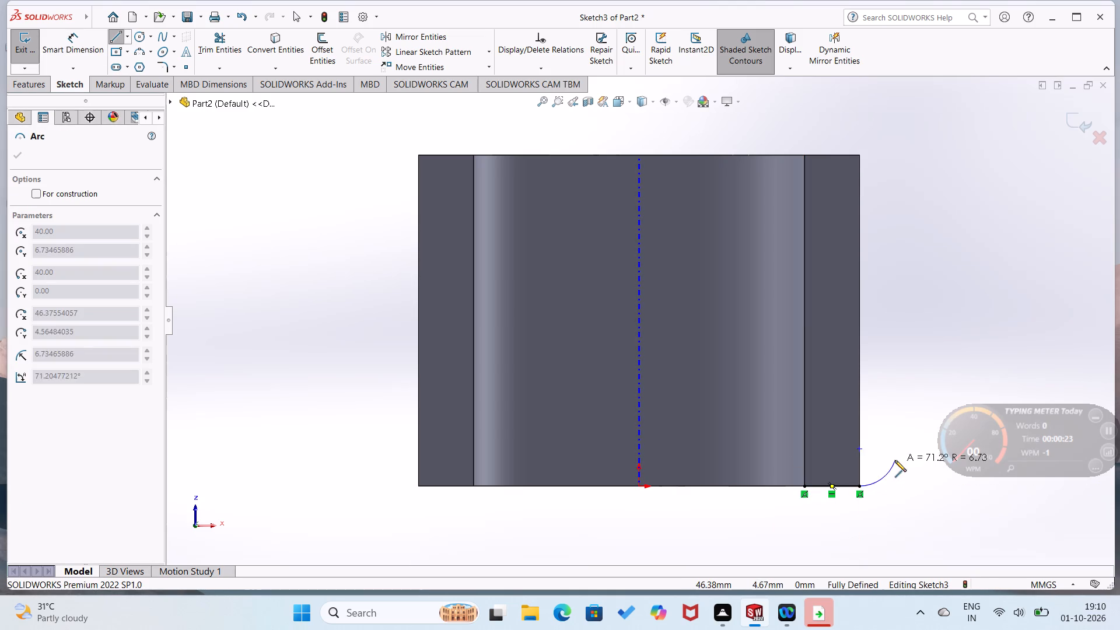
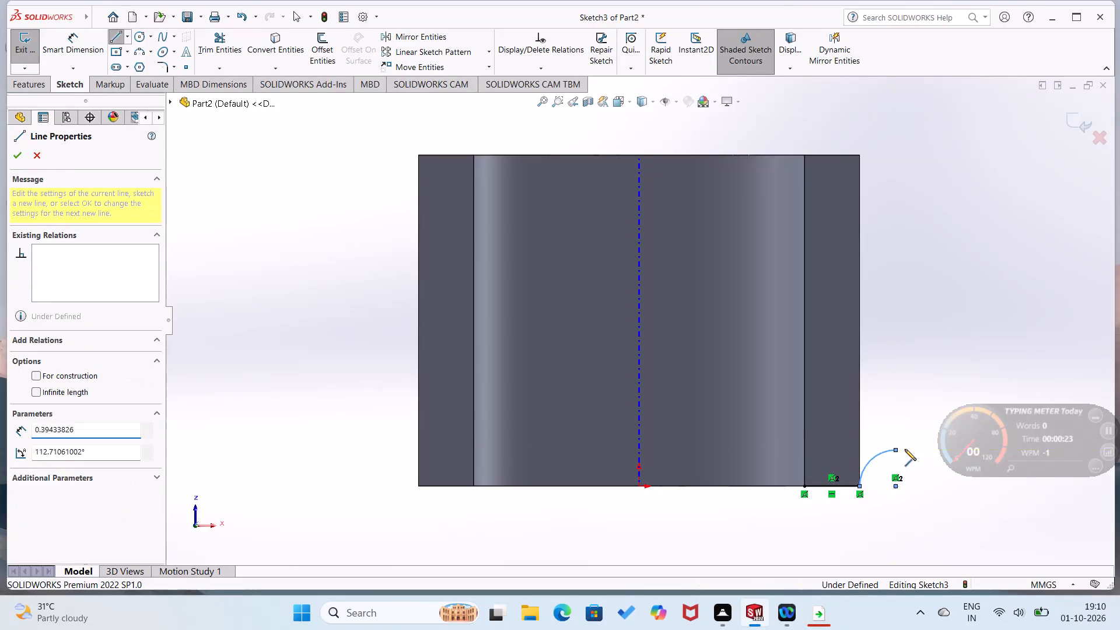
Extend the origin-end tangent arc outward with a horizontal line about 11 mm long.
{"action": "scroll", "coordinate": [905, 449], "scroll_direction": "up", "scroll_amount": 1}
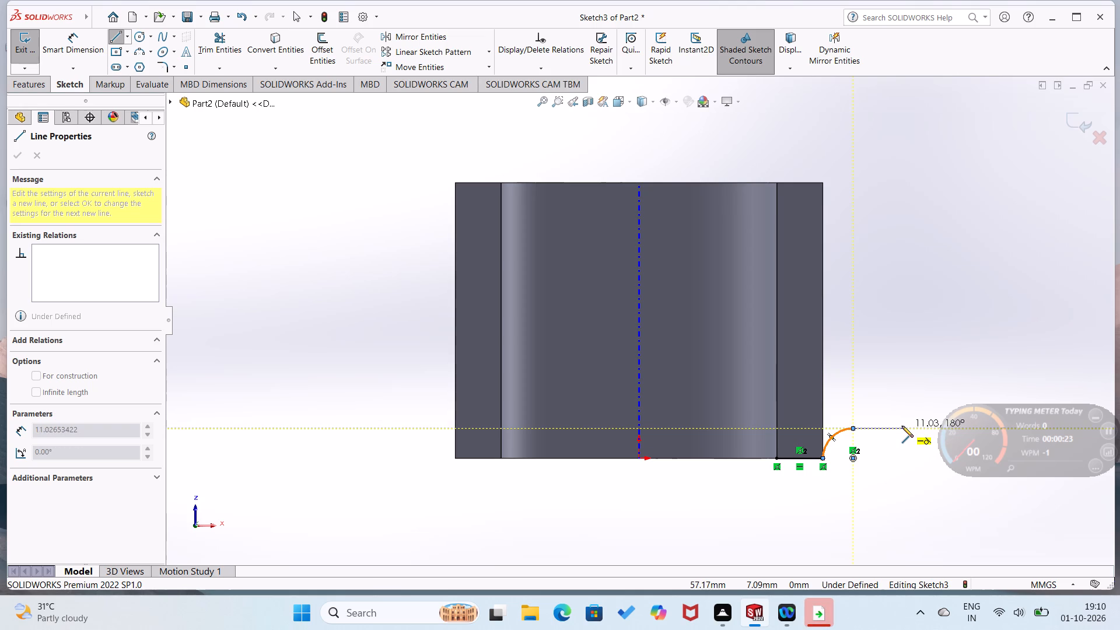
{"action": "left_click", "coordinate": [902, 426]}
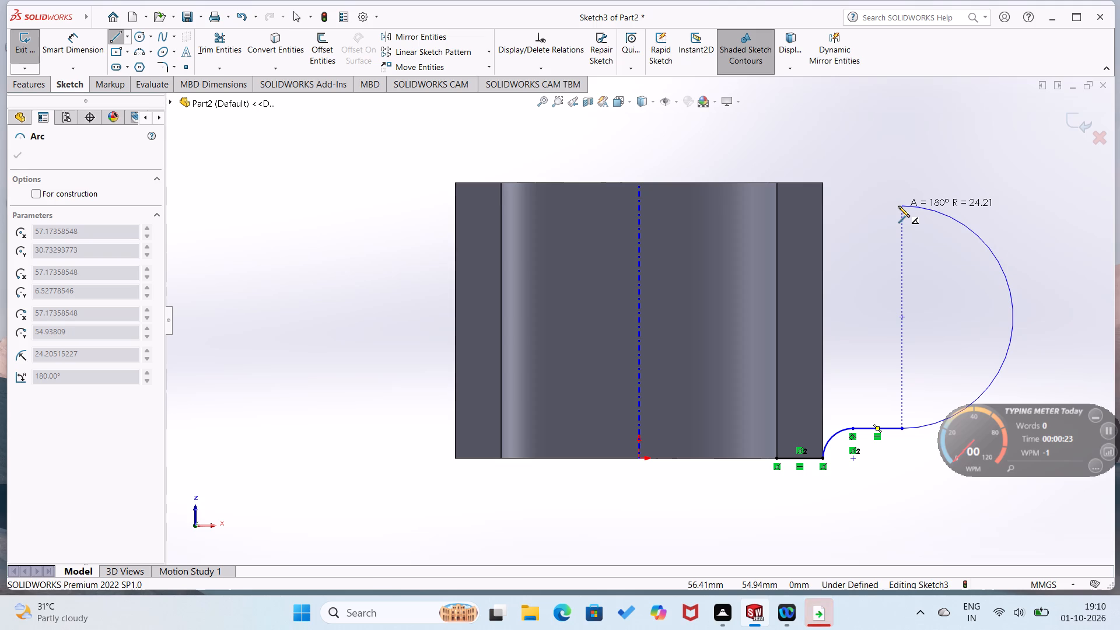
{"action": "right_click_drag", "start_coordinate": [908, 281], "coordinate": [927, 212]}
Sketch the matching far-end chain of 10 mm edge line, arc about R6 and horizontal line, and join both chains with a tangent arc about R24.
{"action": "right_click_drag", "start_coordinate": [935, 251], "coordinate": [841, 323]}
{"action": "left_click", "coordinate": [778, 183]}
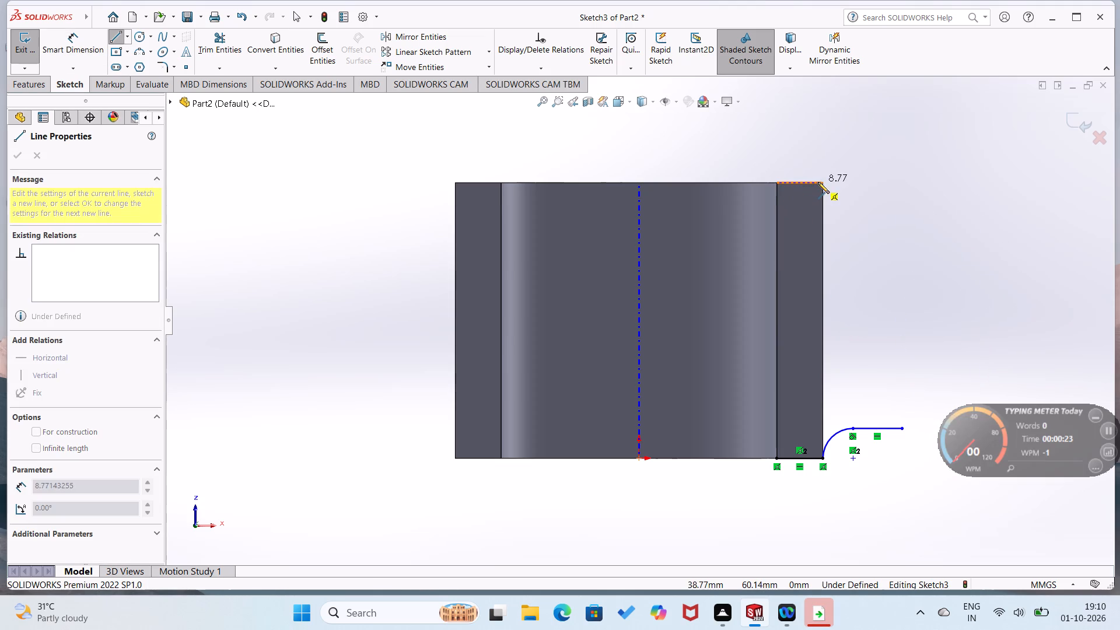
{"action": "left_click", "coordinate": [823, 181]}
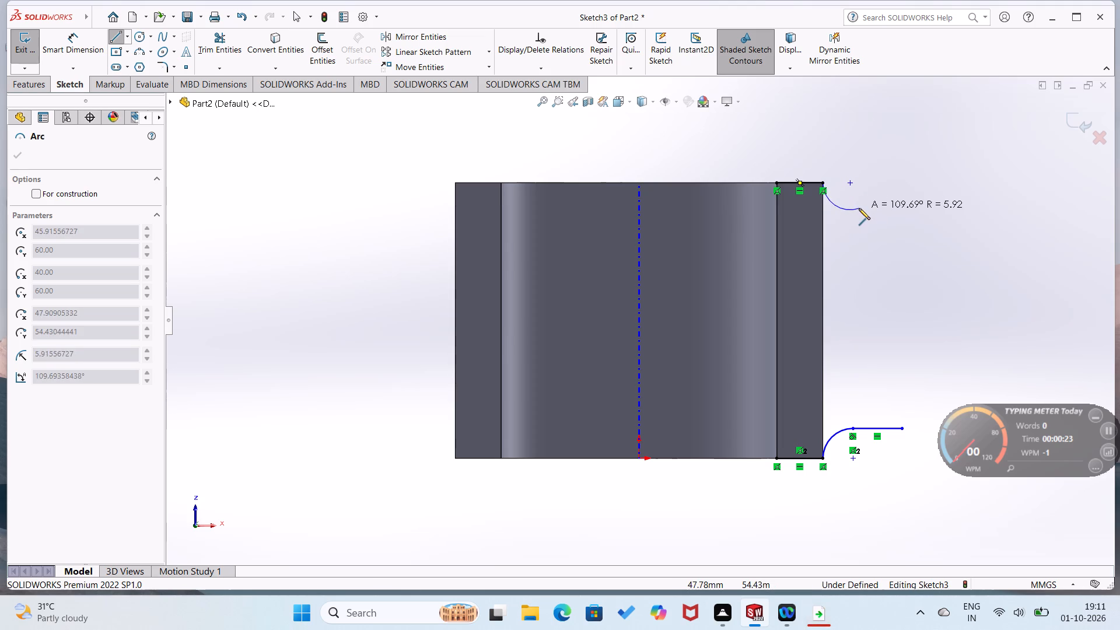
{"action": "left_click", "coordinate": [856, 211]}
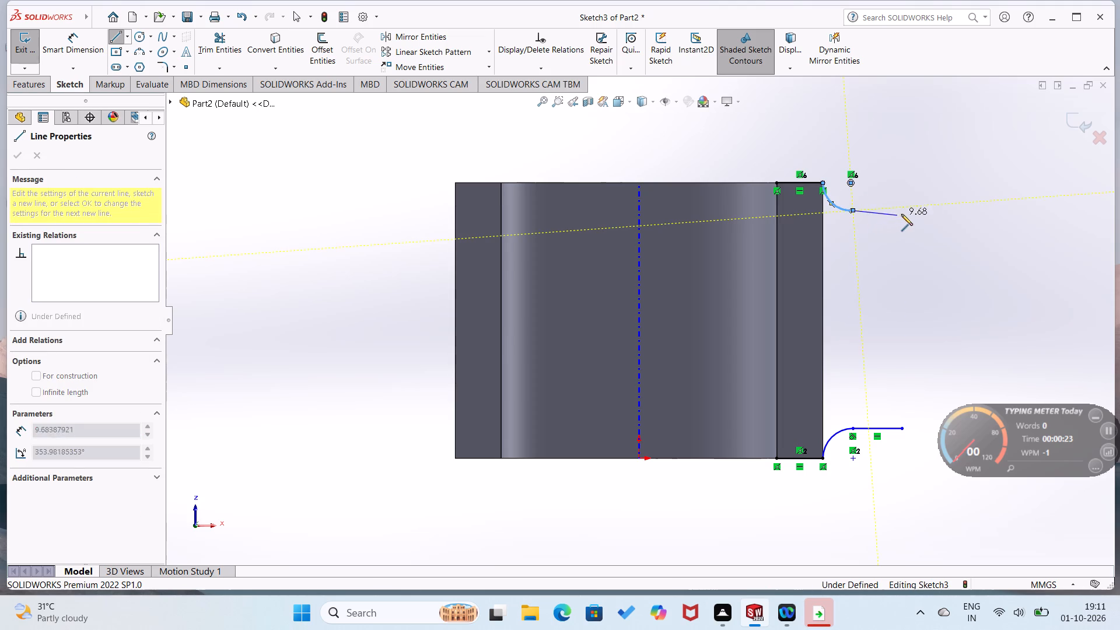
{"action": "left_click", "coordinate": [903, 211]}
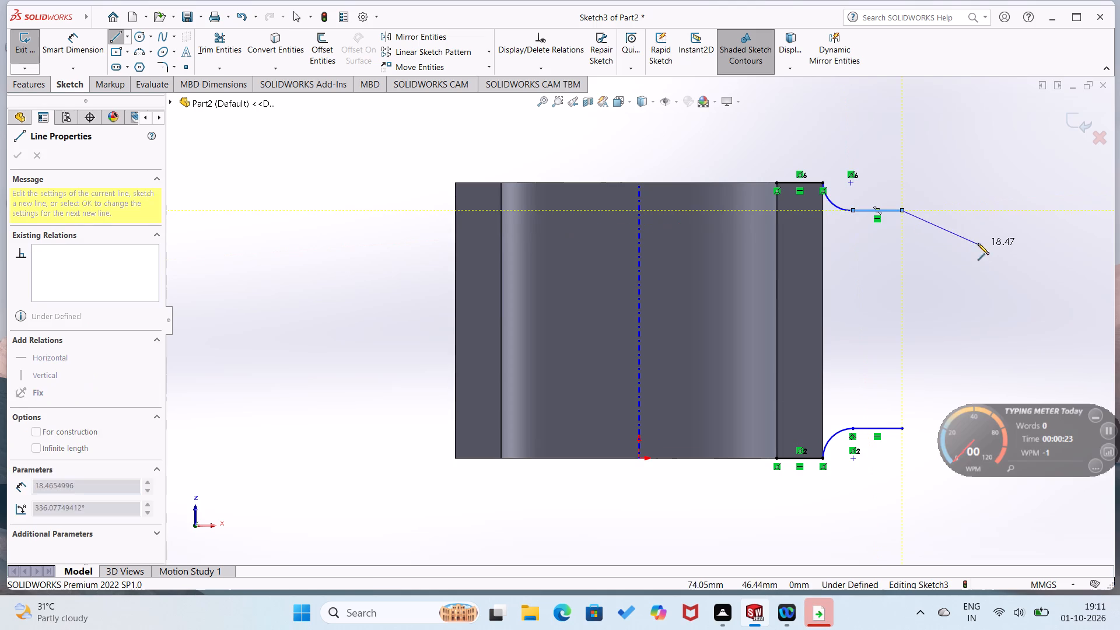
{"action": "left_click", "coordinate": [901, 430]}
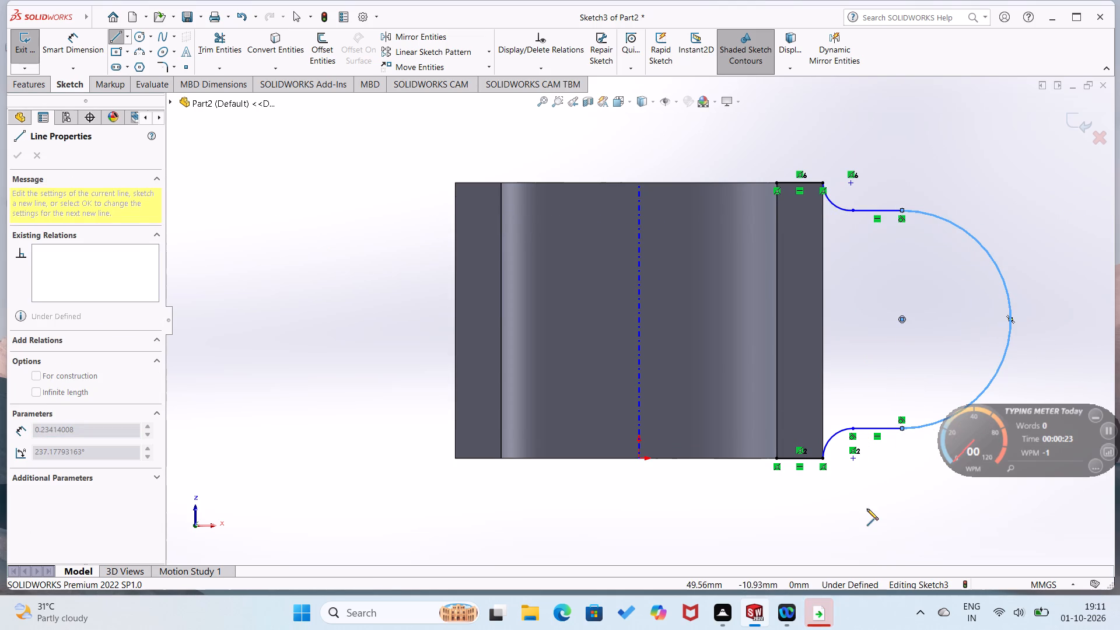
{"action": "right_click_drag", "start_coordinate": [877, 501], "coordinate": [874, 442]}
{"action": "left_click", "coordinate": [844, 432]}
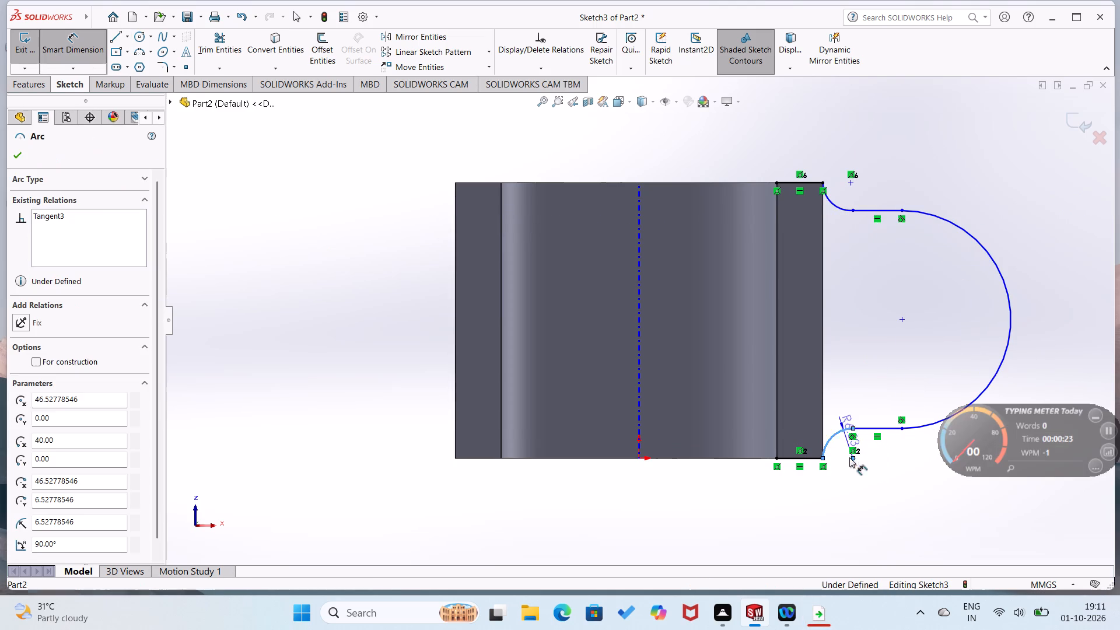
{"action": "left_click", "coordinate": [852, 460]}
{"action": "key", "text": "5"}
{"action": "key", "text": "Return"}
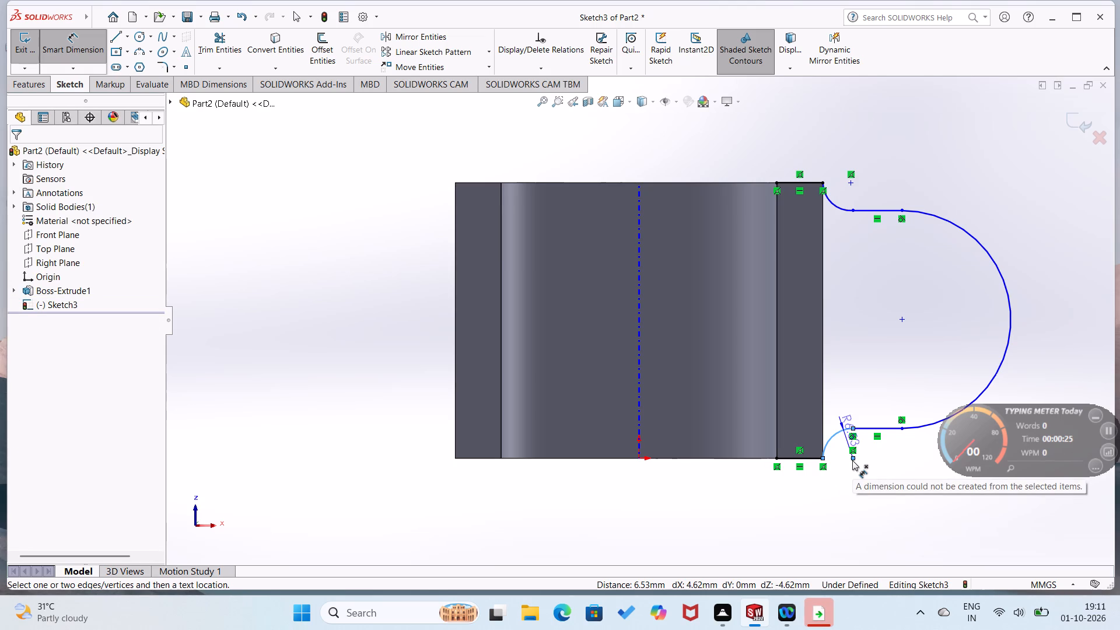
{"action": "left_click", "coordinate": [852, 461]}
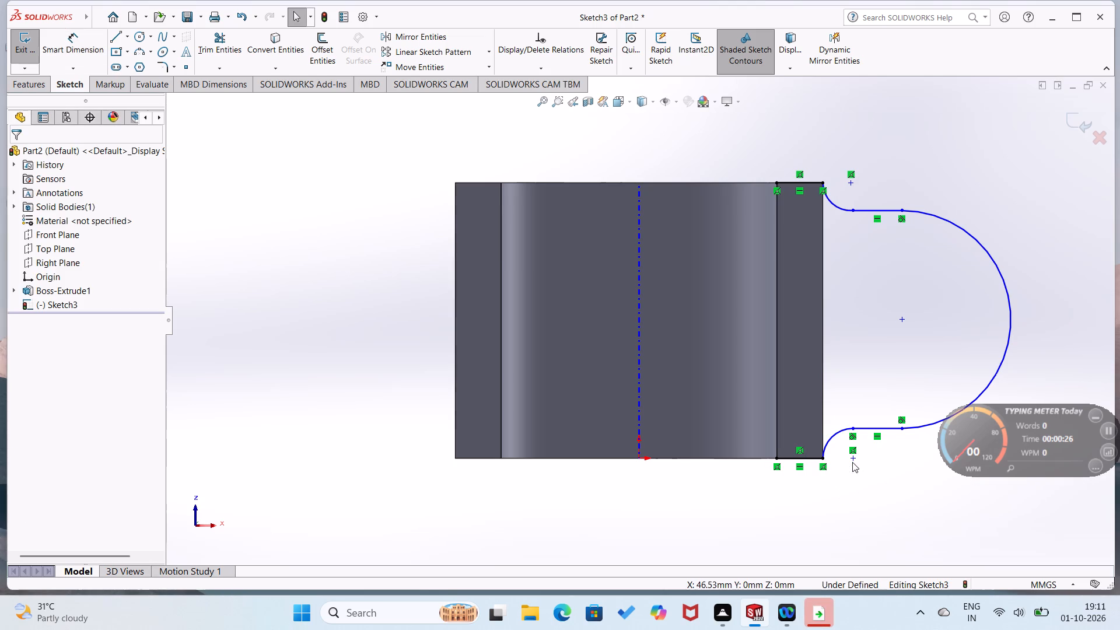
Dimension the radii of the two small corner arcs, at the origin end and the far end, as 5 mm each.
{"action": "right_click_drag", "start_coordinate": [848, 546], "coordinate": [858, 474]}
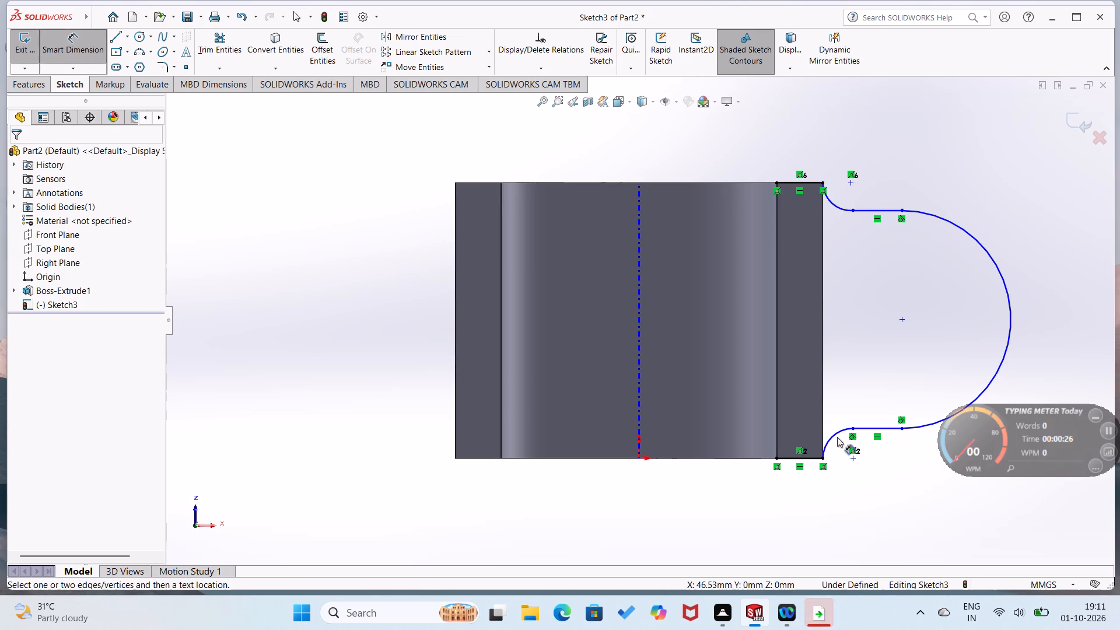
{"action": "left_click", "coordinate": [836, 436]}
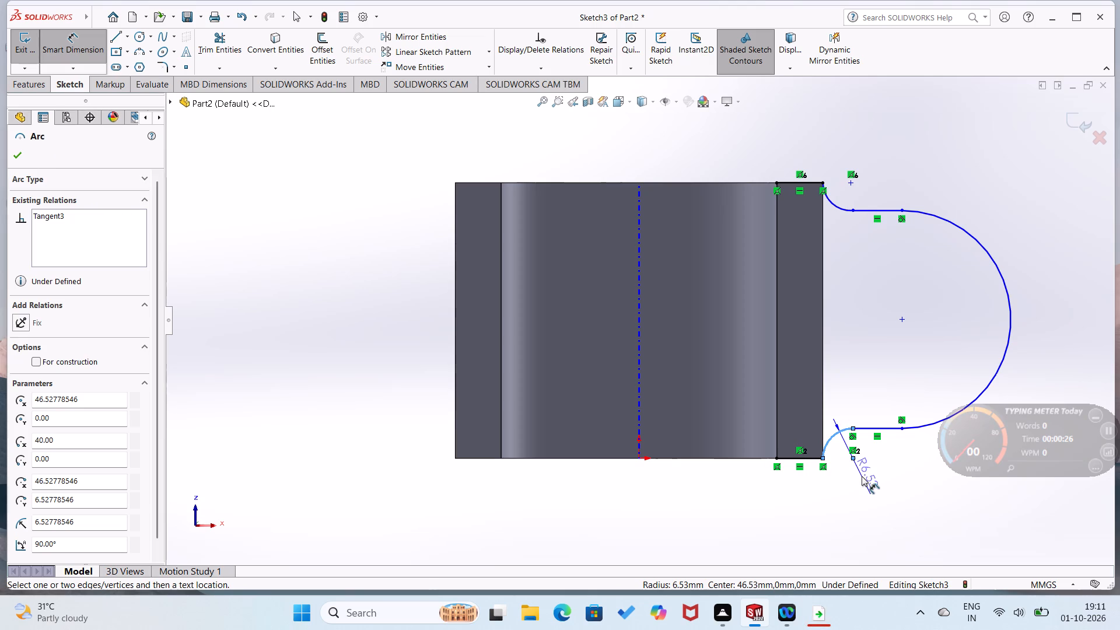
{"action": "left_click", "coordinate": [862, 476]}
{"action": "key", "text": "5"}
{"action": "key", "text": "Return"}
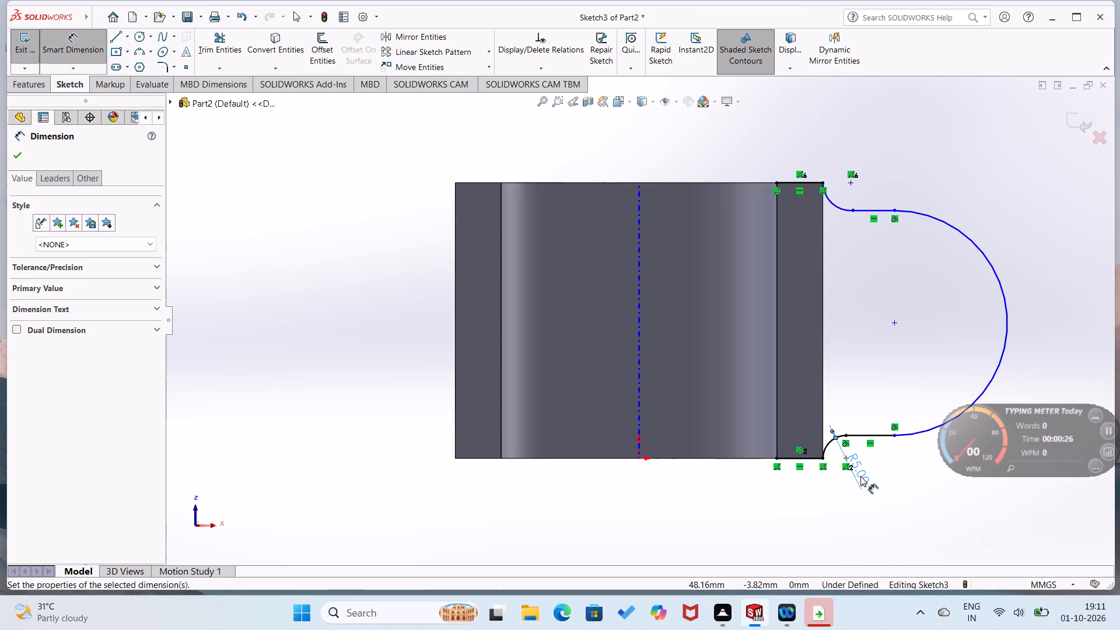
{"action": "left_click", "coordinate": [832, 203]}
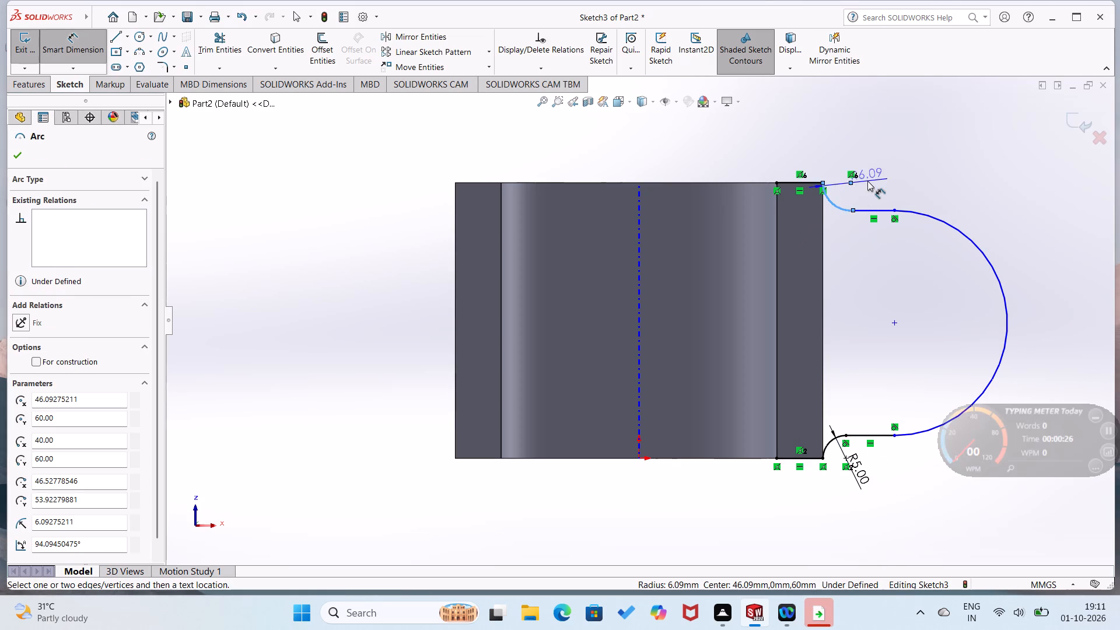
{"action": "left_click", "coordinate": [867, 180]}
{"action": "key", "text": "8"}
{"action": "key", "text": "BackSpace"}
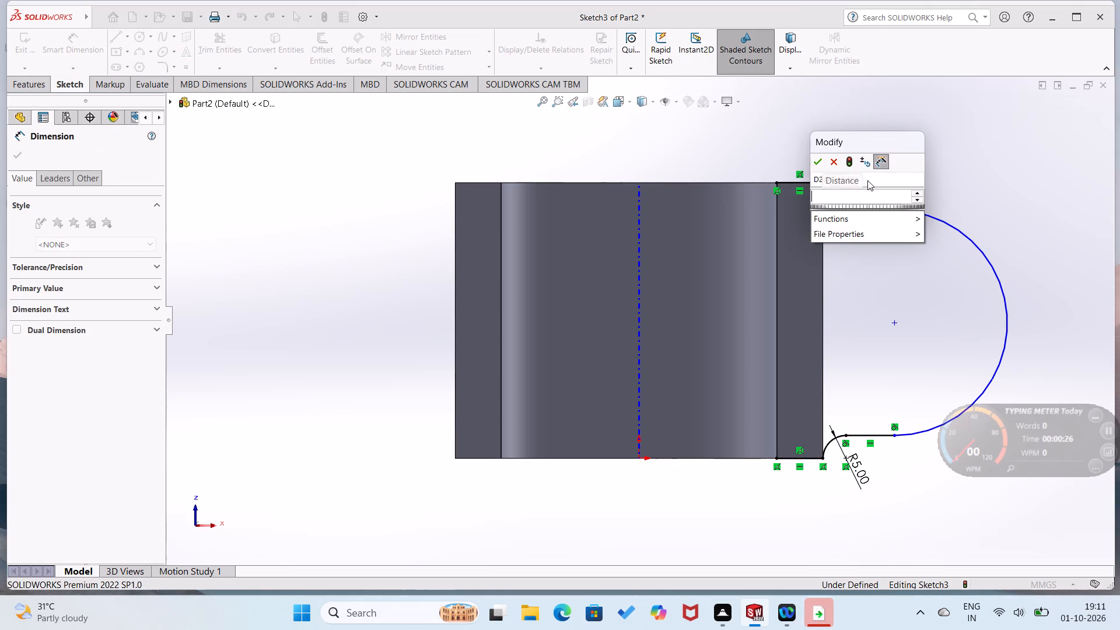
{"action": "key", "text": "5"}
{"action": "key", "text": "Return"}
{"action": "left_click", "coordinate": [870, 183]}
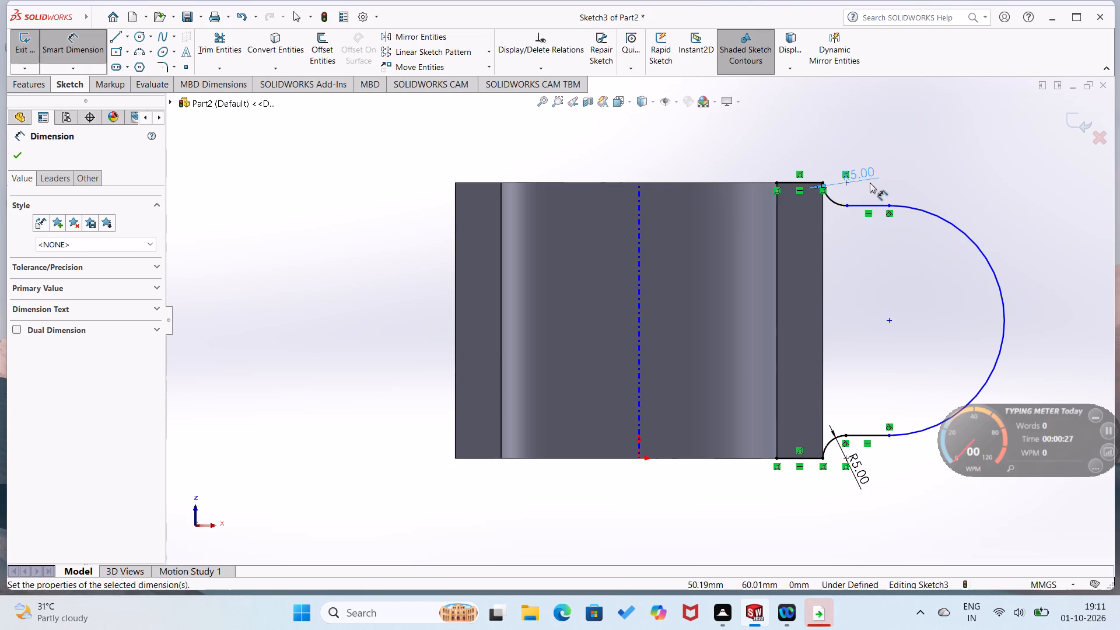
Dimension the two horizontal lines joining the small arcs to the large outer arc as 7 mm each.
{"action": "left_click", "coordinate": [878, 206]}
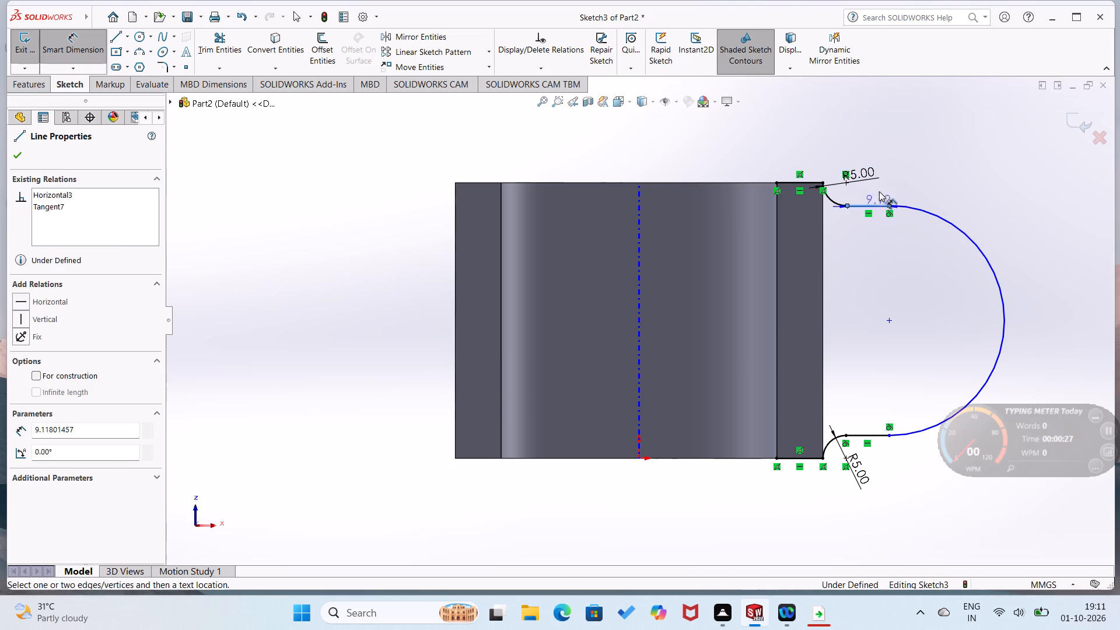
{"action": "left_click", "coordinate": [879, 191]}
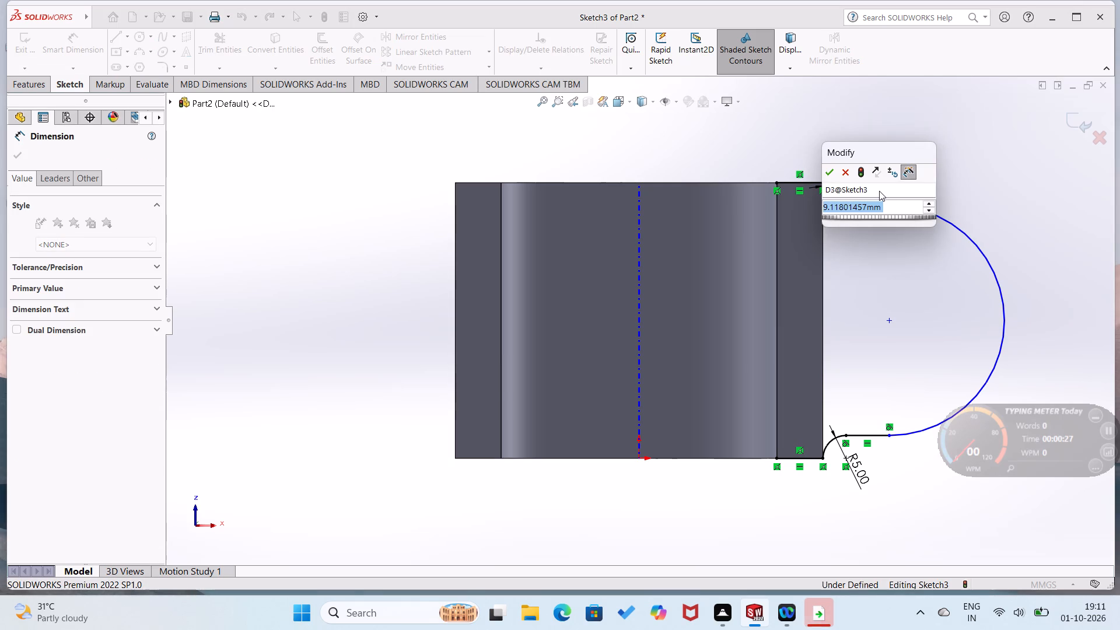
{"action": "key", "text": "7"}
{"action": "key", "text": "Return"}
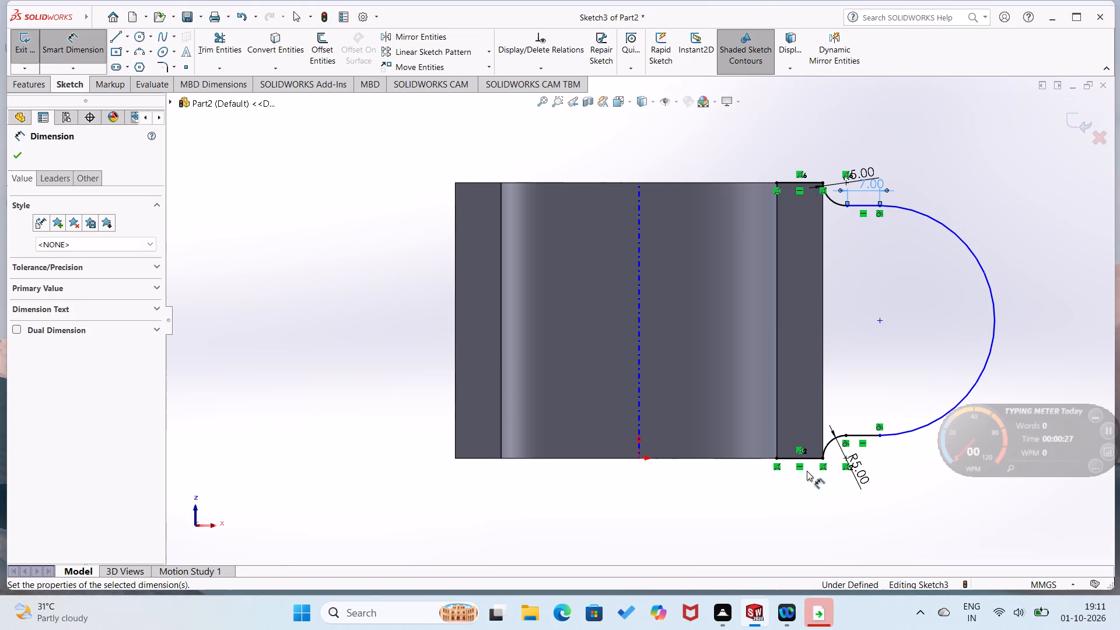
{"action": "left_click", "coordinate": [874, 433]}
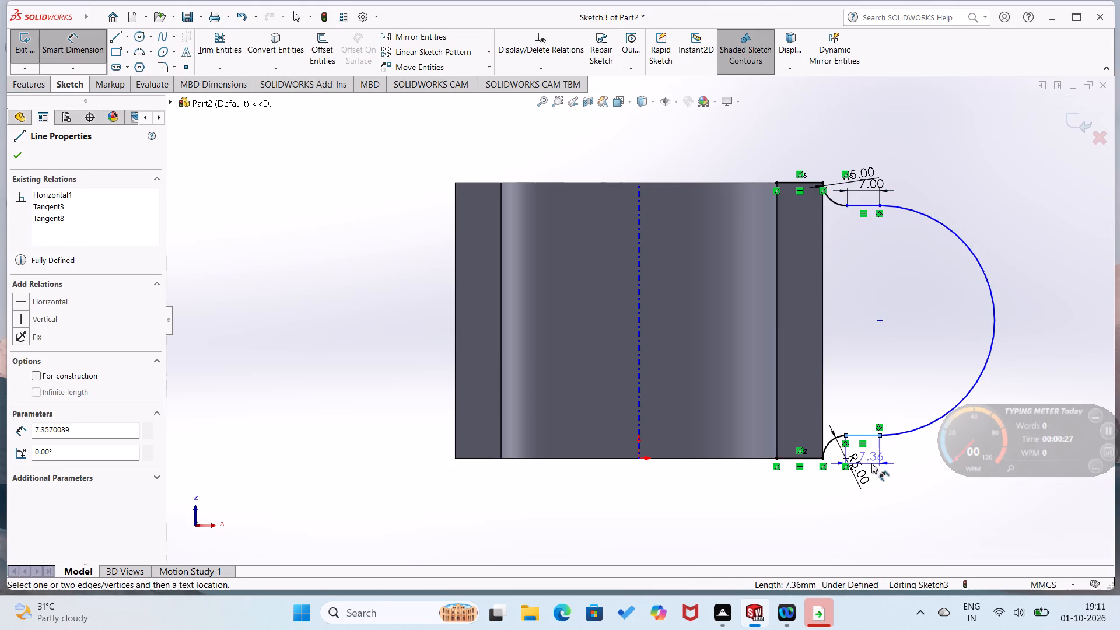
{"action": "left_click", "coordinate": [871, 463]}
{"action": "key", "text": "7"}
{"action": "key", "text": "Return"}
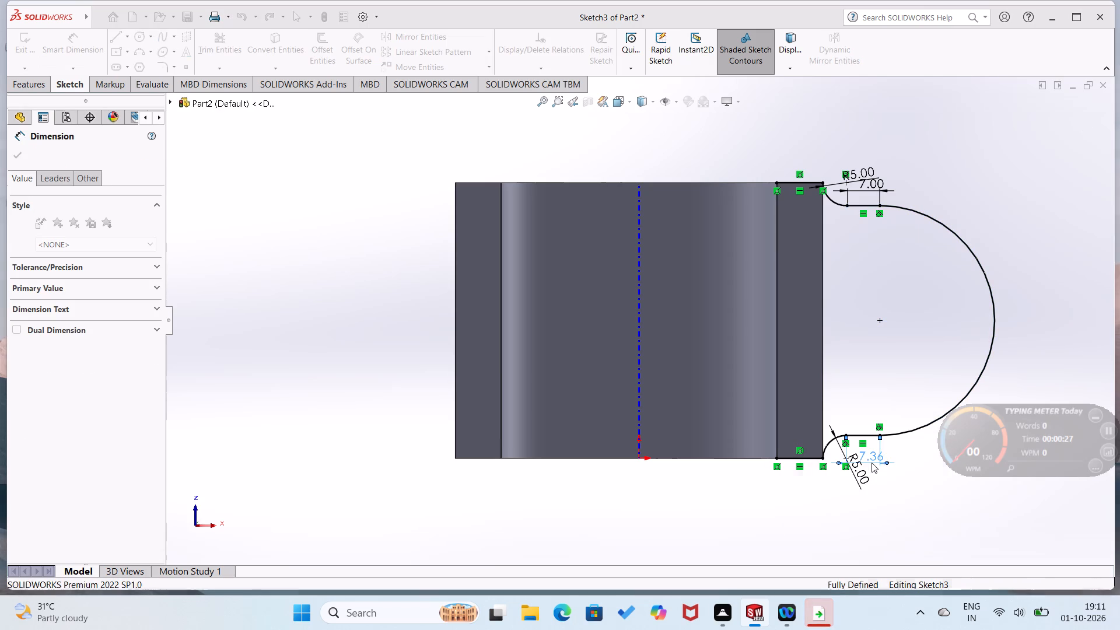
{"action": "left_click", "coordinate": [844, 504]}
Close the flange profile with a 60 mm vertical line along the flat face's inner edge, joining the two inner corners.
{"action": "right_click_drag", "start_coordinate": [880, 511], "coordinate": [769, 526]}
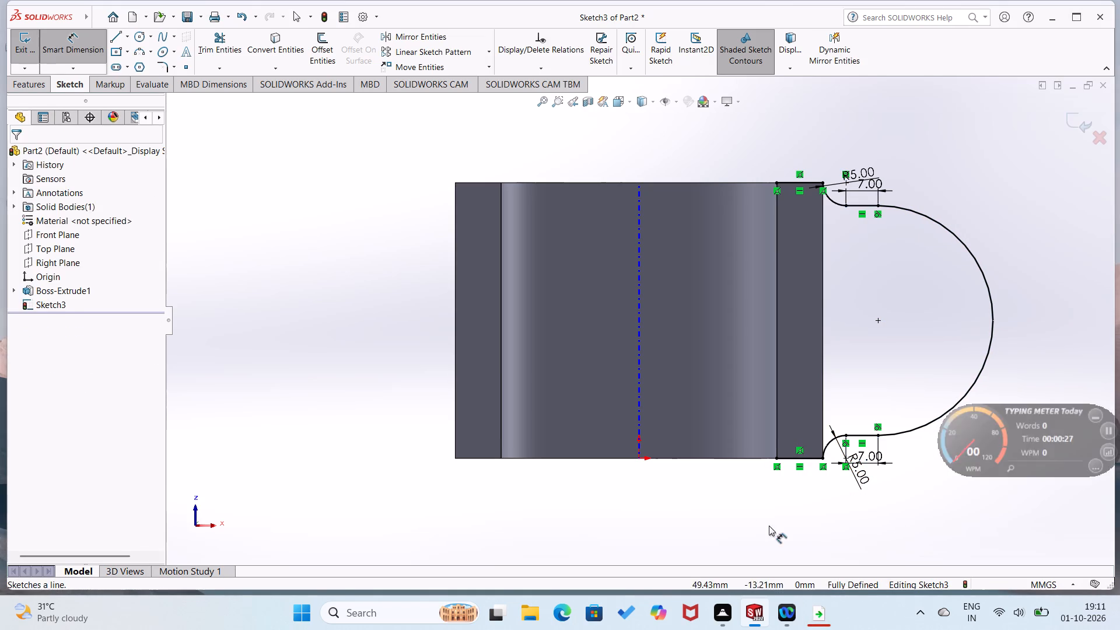
{"action": "right_click_drag", "start_coordinate": [769, 526], "coordinate": [759, 523]}
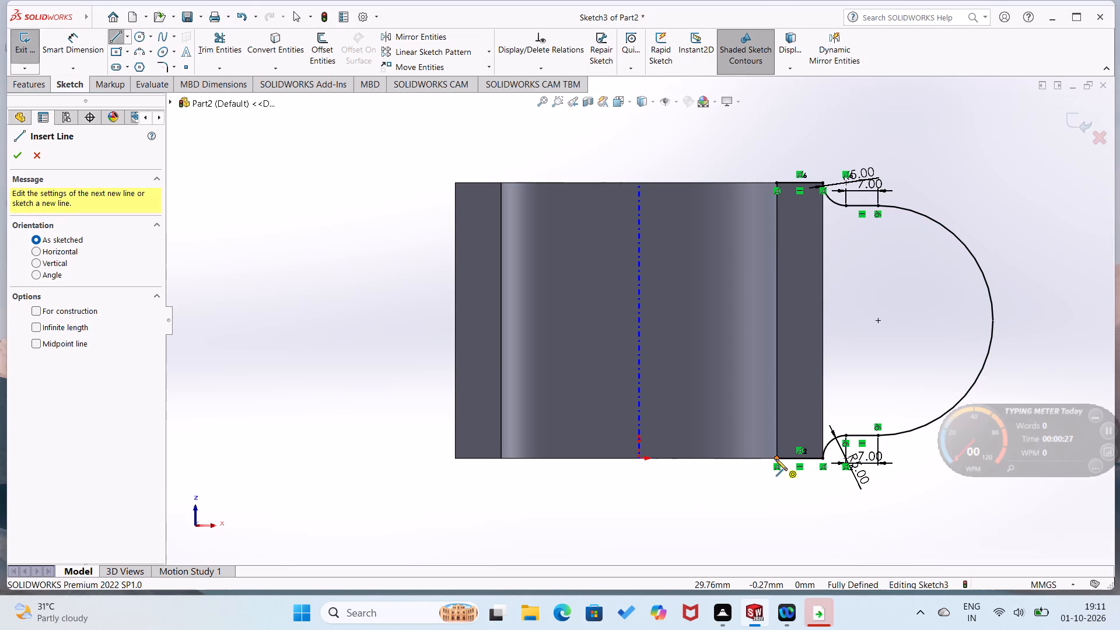
{"action": "left_click", "coordinate": [776, 459]}
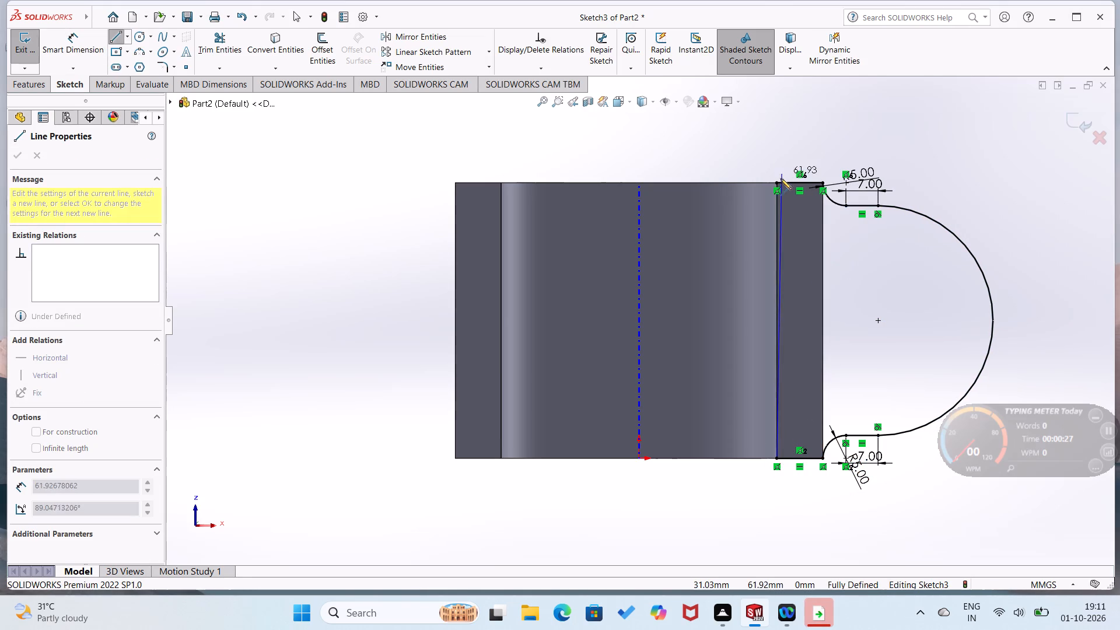
{"action": "left_click", "coordinate": [778, 181]}
{"action": "right_click_drag", "start_coordinate": [377, 415], "coordinate": [384, 355]}
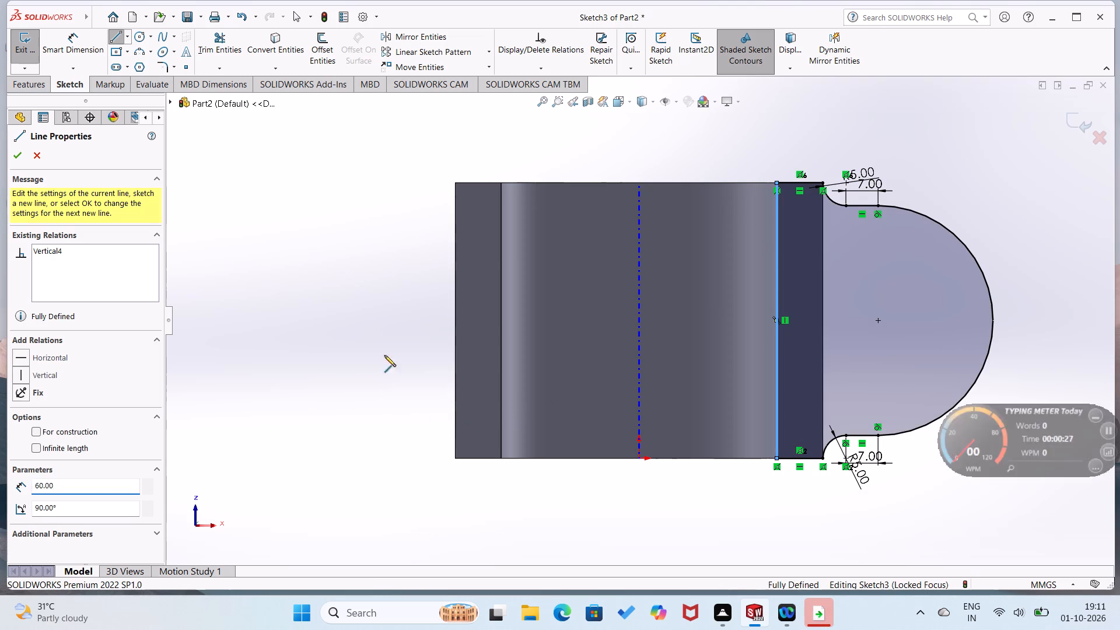
{"action": "right_click_drag", "start_coordinate": [384, 355], "coordinate": [397, 322]}
Extrude the closed flange profile as a blind boss 10 mm in the reversed direction, up alongside the arch's outer wall, merged with the body.
{"action": "middle_click_drag", "start_coordinate": [382, 290], "coordinate": [341, 321]}
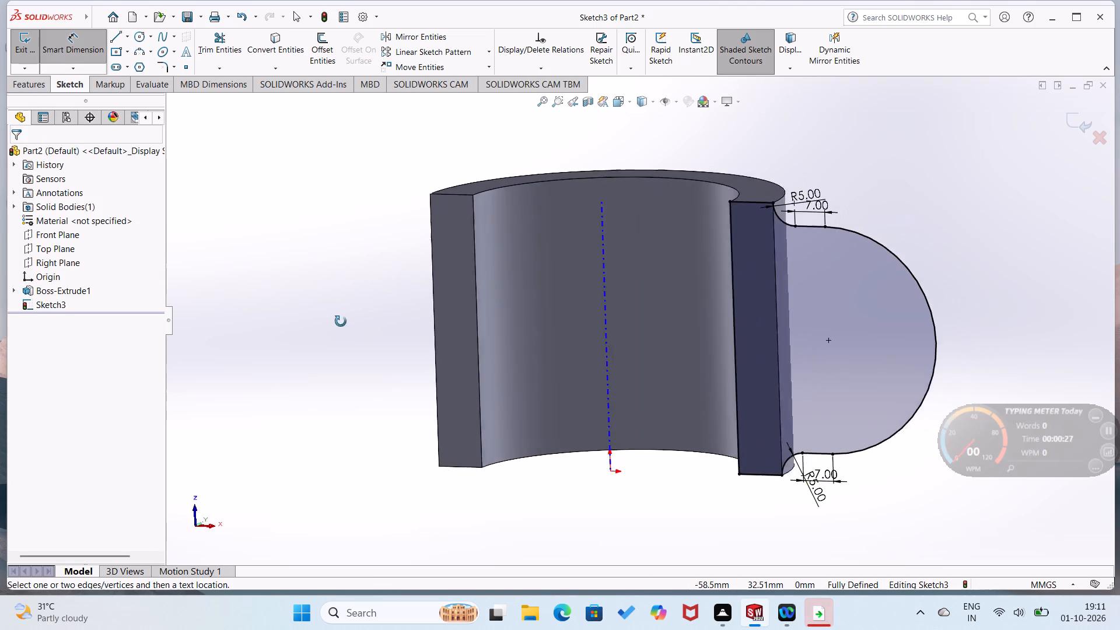
{"action": "middle_click_drag", "start_coordinate": [341, 321], "coordinate": [275, 358]}
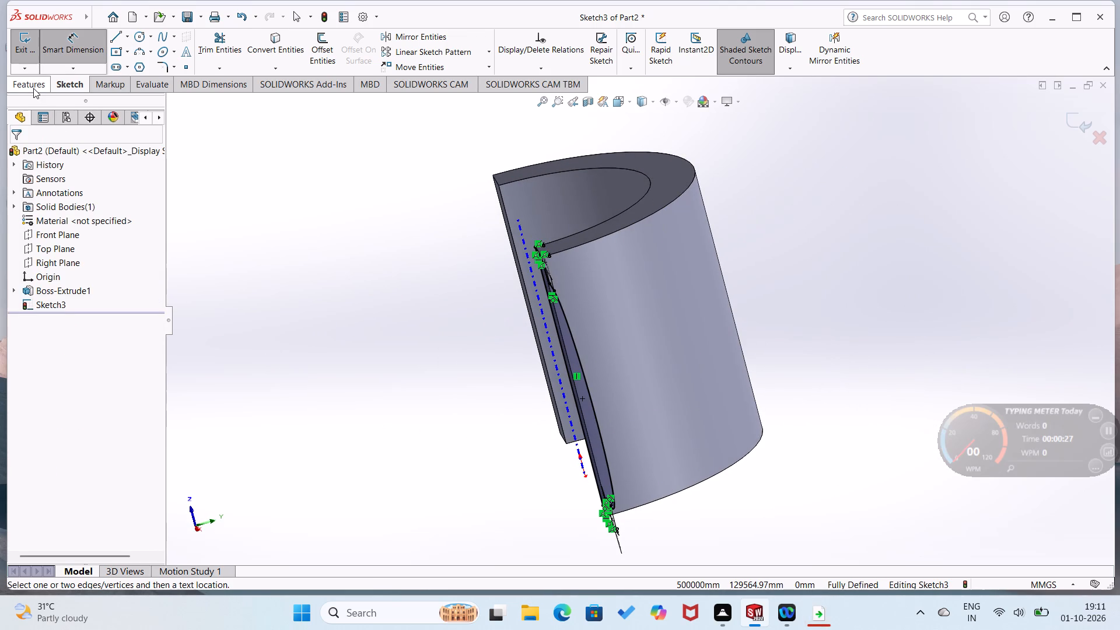
{"action": "left_click", "coordinate": [33, 88]}
{"action": "left_click", "coordinate": [32, 65]}
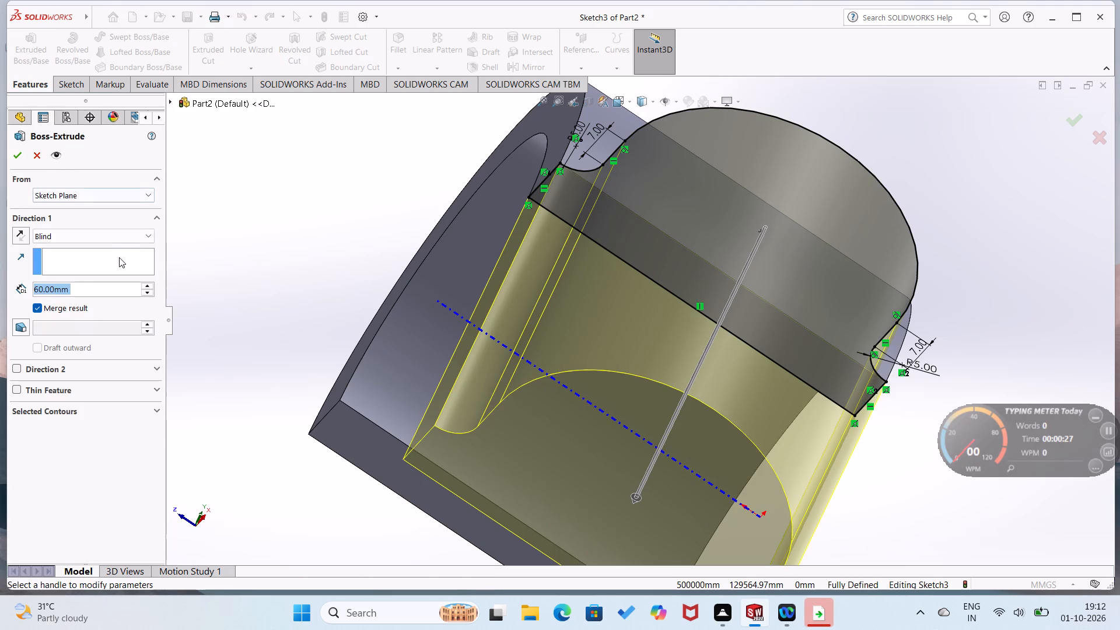
{"action": "left_click", "coordinate": [10, 229]}
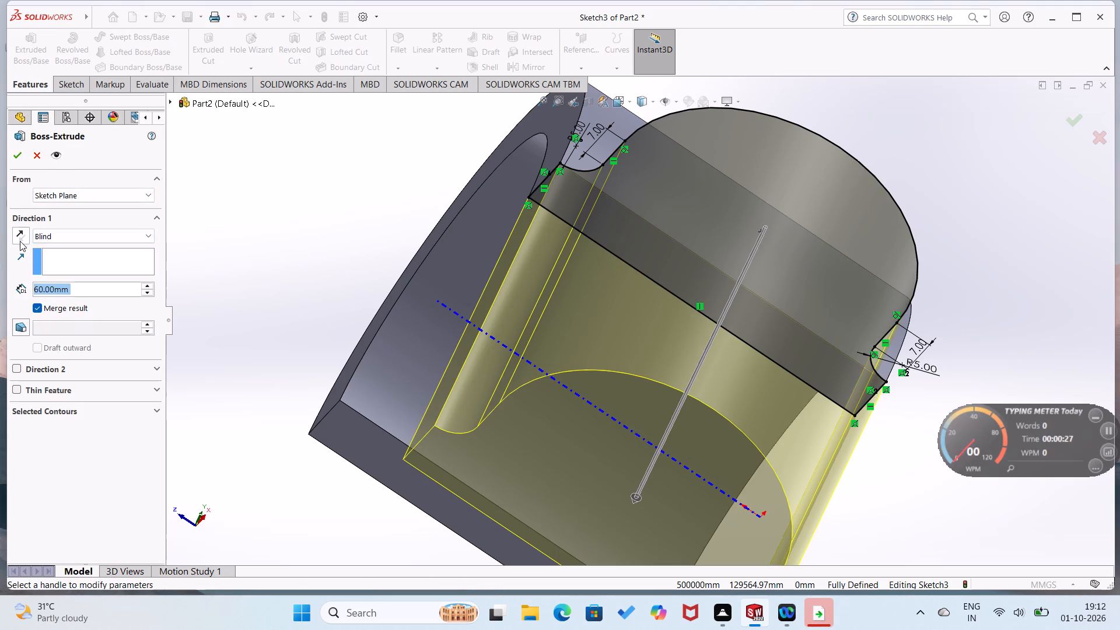
{"action": "left_click", "coordinate": [25, 232]}
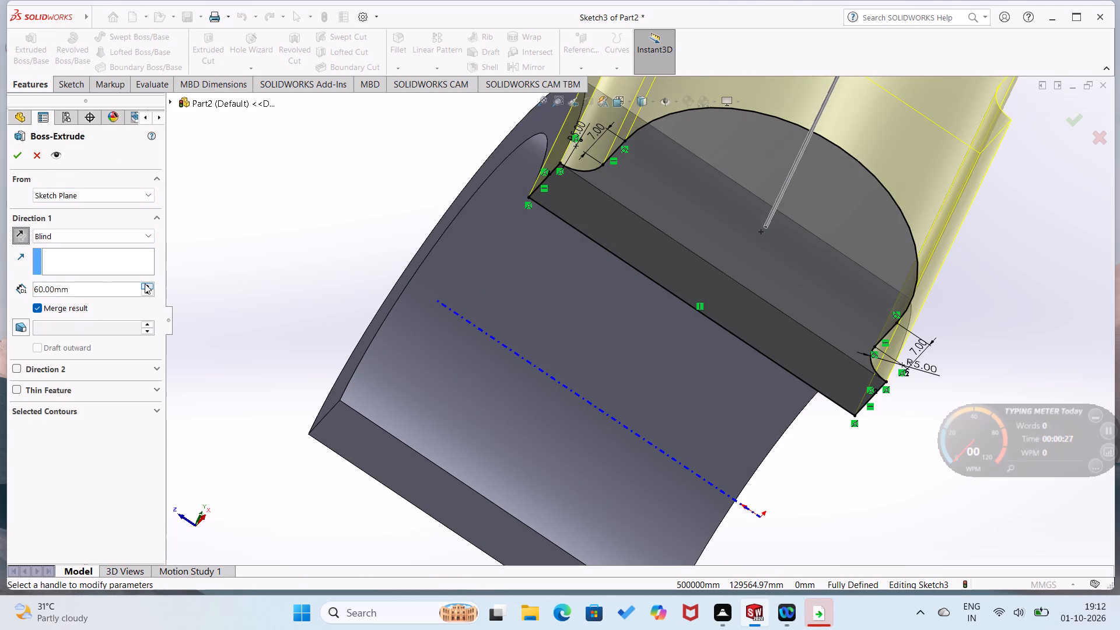
{"action": "triple_click", "coordinate": [145, 283]}
{"action": "triple_click", "coordinate": [149, 296]}
{"action": "triple_click", "coordinate": [152, 297]}
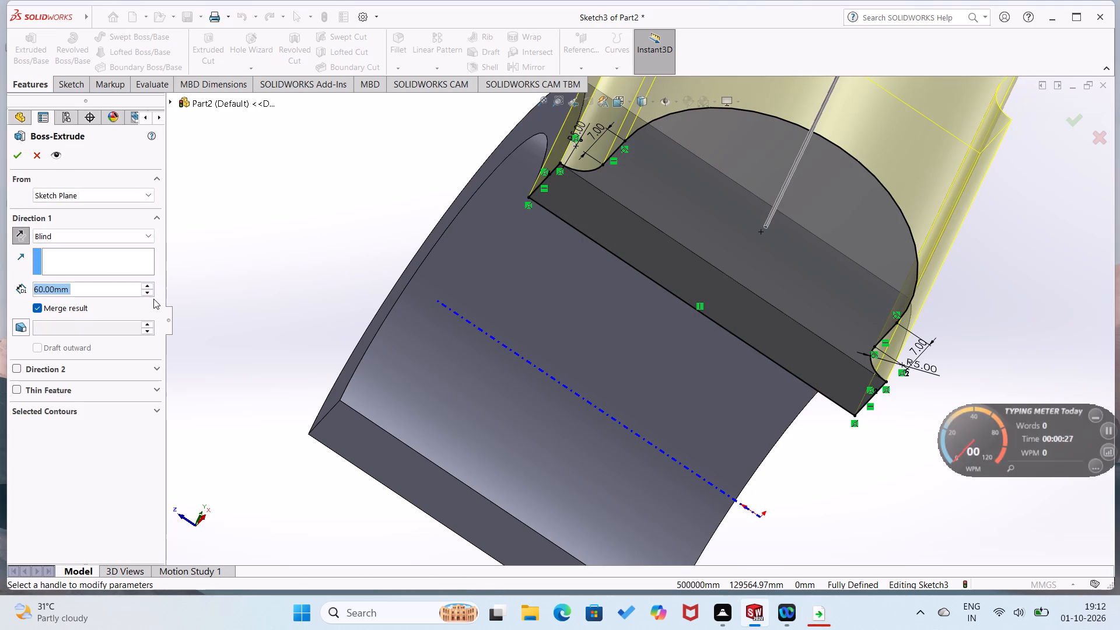
{"action": "triple_click", "coordinate": [155, 299]}
{"action": "triple_click", "coordinate": [148, 294]}
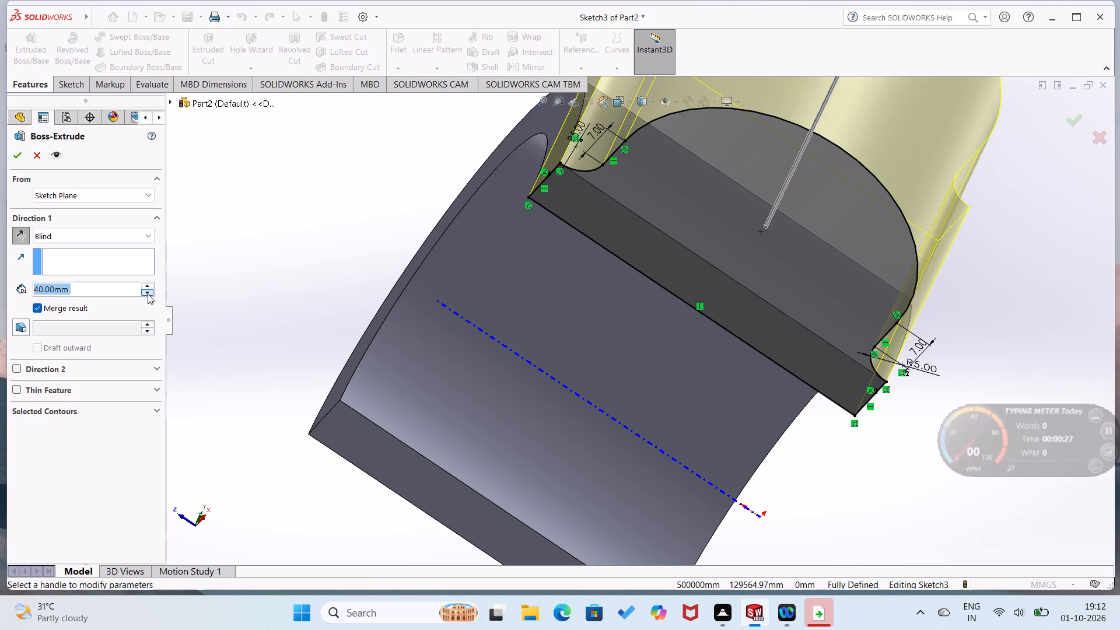
{"action": "left_click", "coordinate": [148, 294]}
{"action": "left_click", "coordinate": [148, 294]}
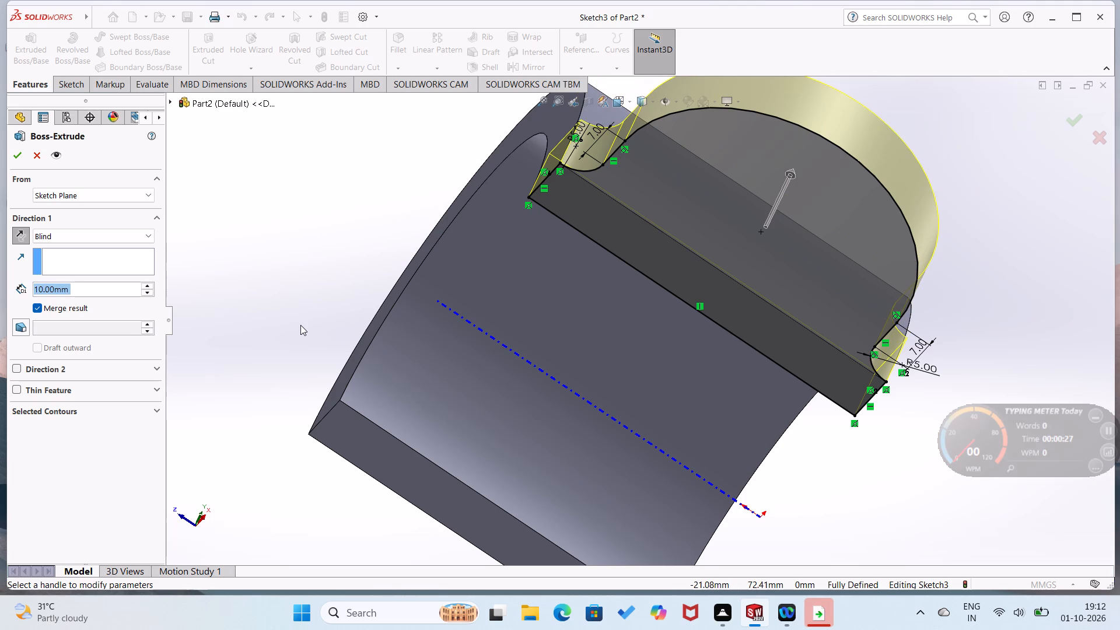
{"action": "middle_click_drag", "start_coordinate": [300, 325], "coordinate": [275, 404]}
{"action": "left_click", "coordinate": [20, 159]}
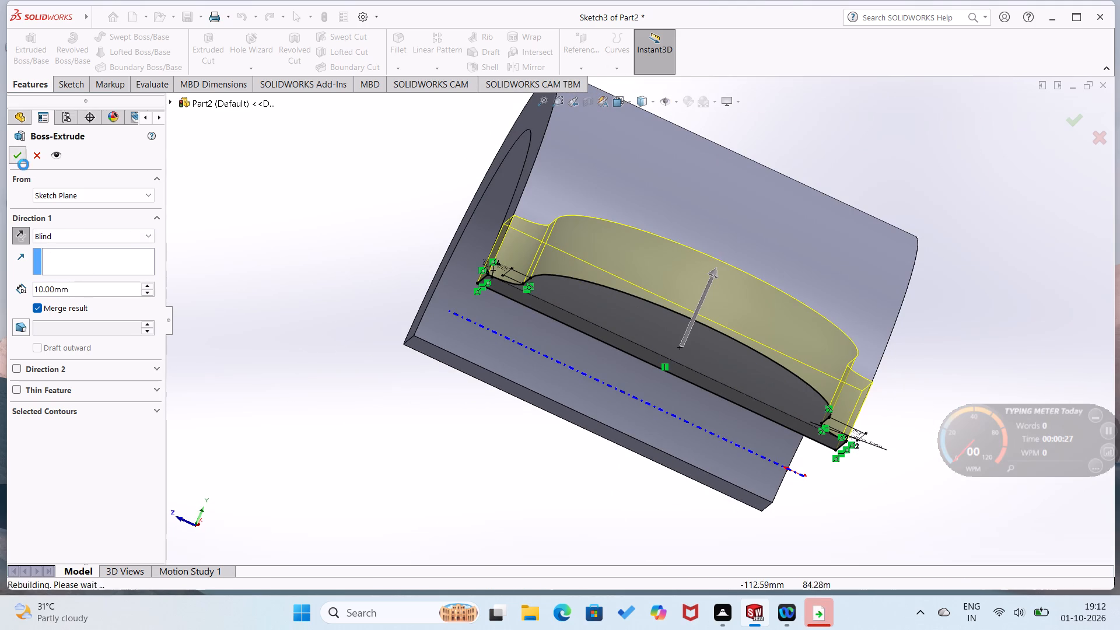
{"action": "left_click", "coordinate": [321, 394]}
{"action": "middle_click_drag", "start_coordinate": [372, 400], "coordinate": [325, 512]}
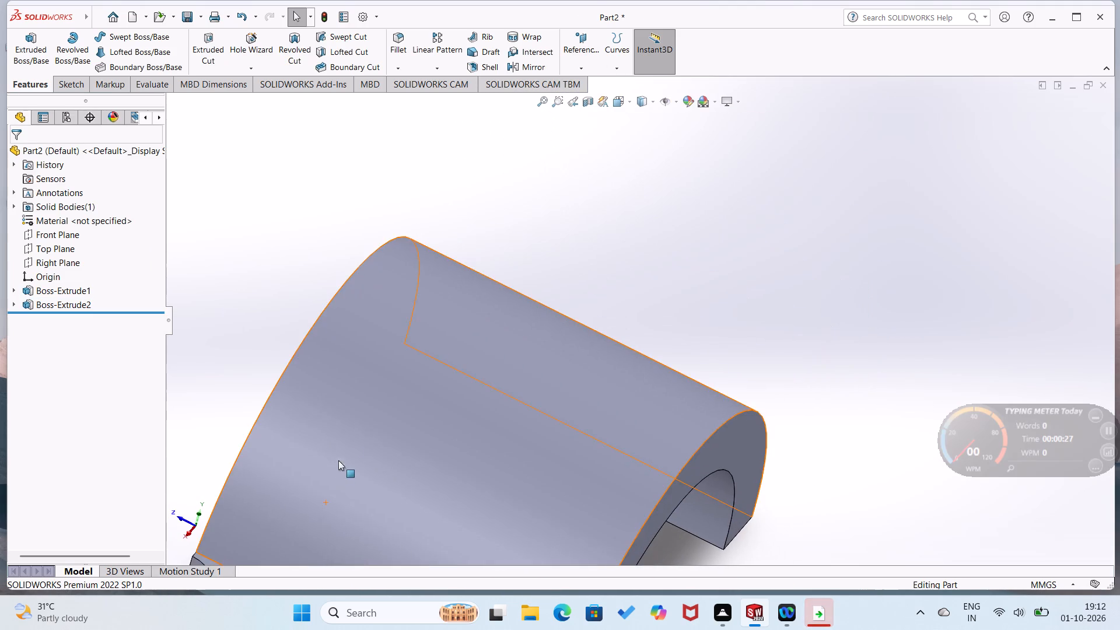
Open a sketch on the flange's upper face.
{"action": "scroll", "coordinate": [345, 442], "scroll_direction": "up", "scroll_amount": 3}
{"action": "left_click", "coordinate": [422, 542]}
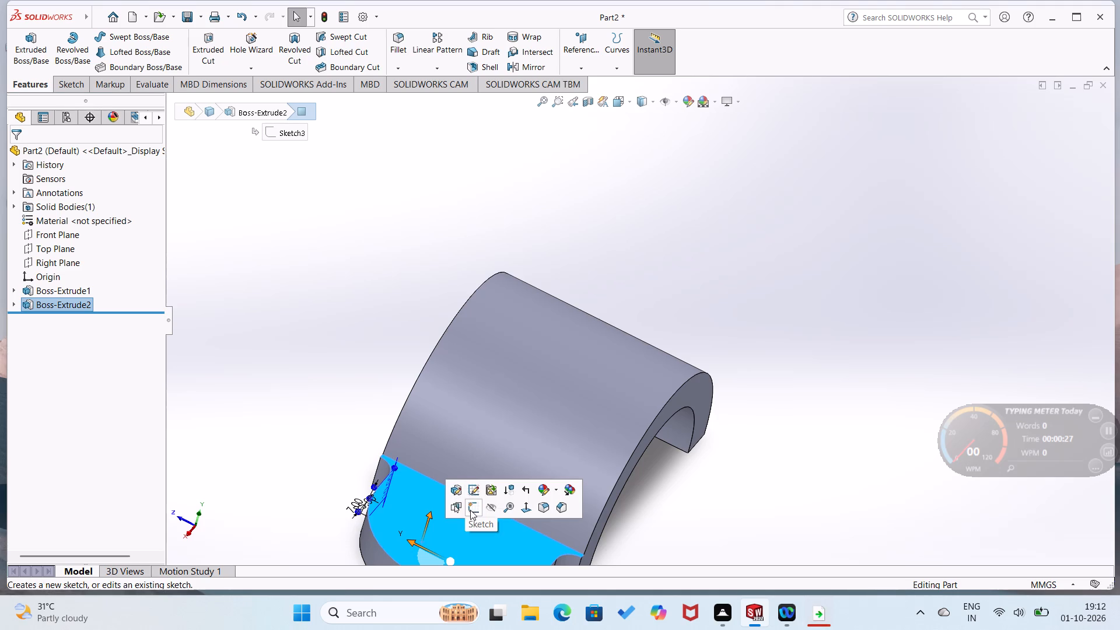
{"action": "left_click", "coordinate": [470, 510]}
{"action": "left_click", "coordinate": [473, 523]}
{"action": "right_click_drag", "start_coordinate": [481, 523], "coordinate": [583, 535]}
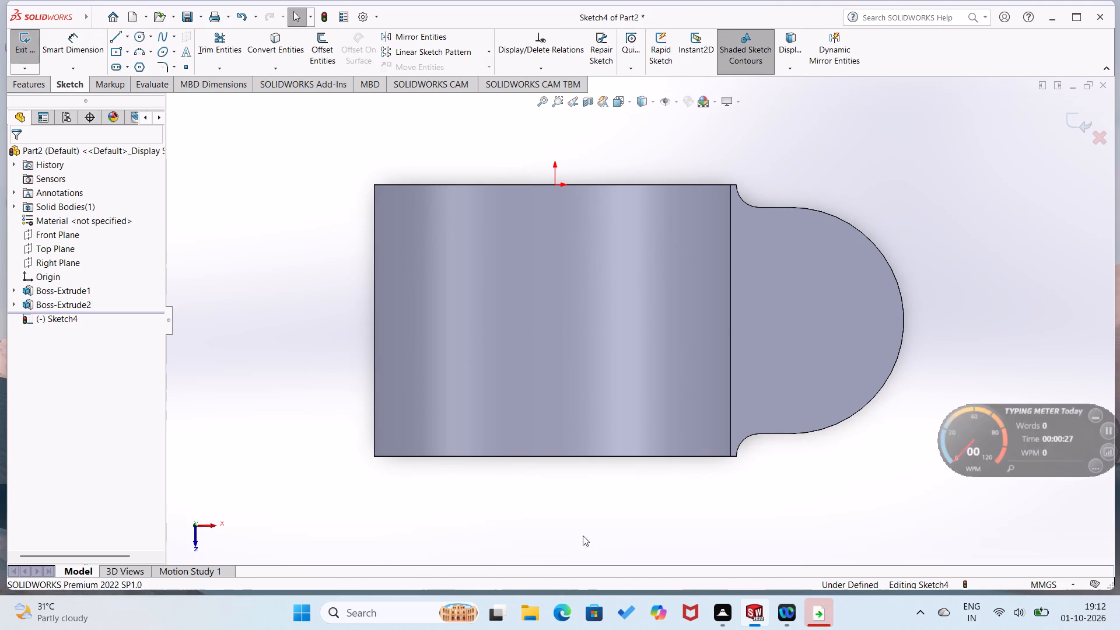
{"action": "right_click_drag", "start_coordinate": [583, 535], "coordinate": [584, 535]}
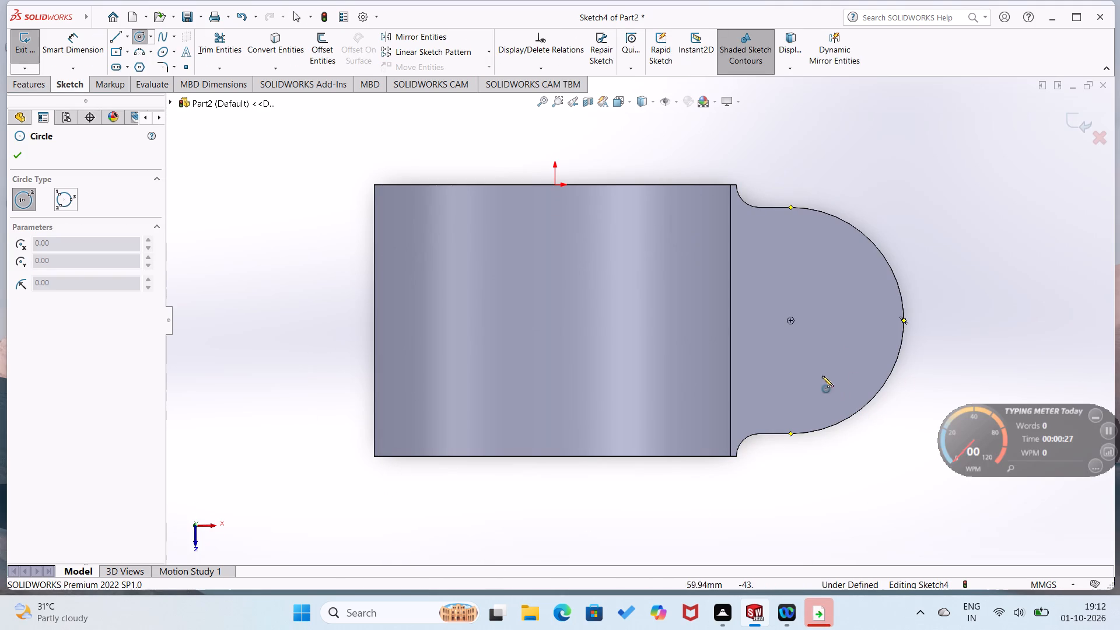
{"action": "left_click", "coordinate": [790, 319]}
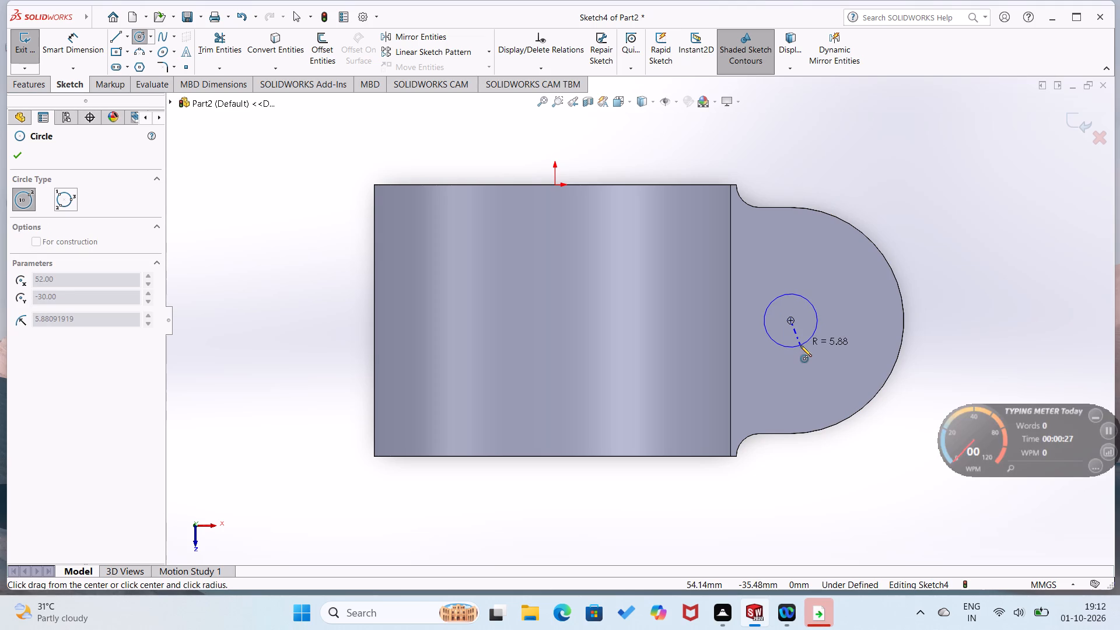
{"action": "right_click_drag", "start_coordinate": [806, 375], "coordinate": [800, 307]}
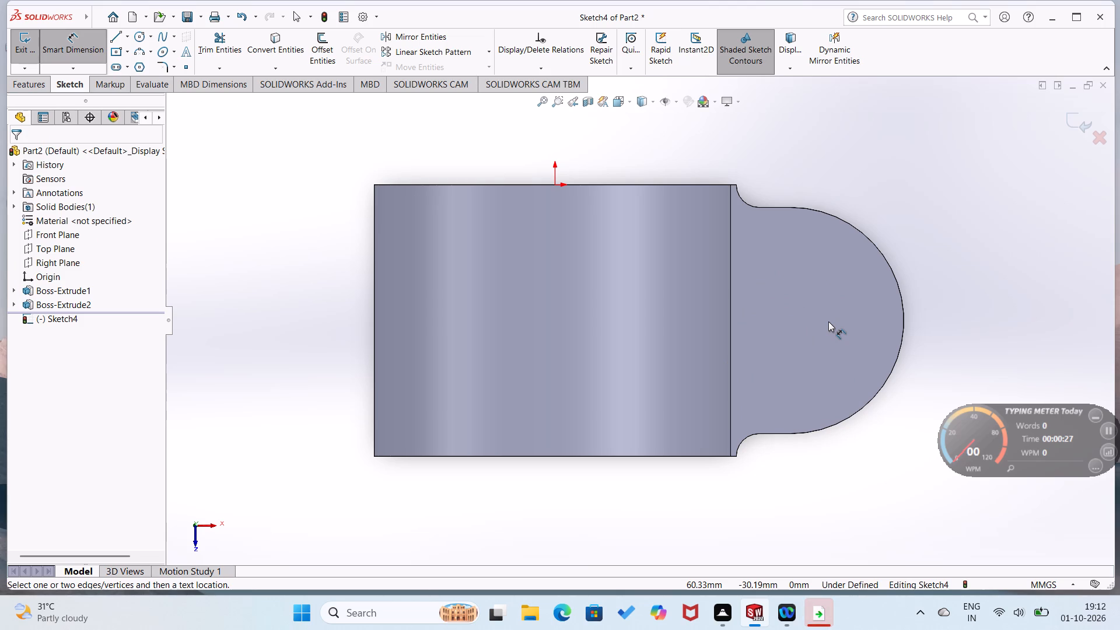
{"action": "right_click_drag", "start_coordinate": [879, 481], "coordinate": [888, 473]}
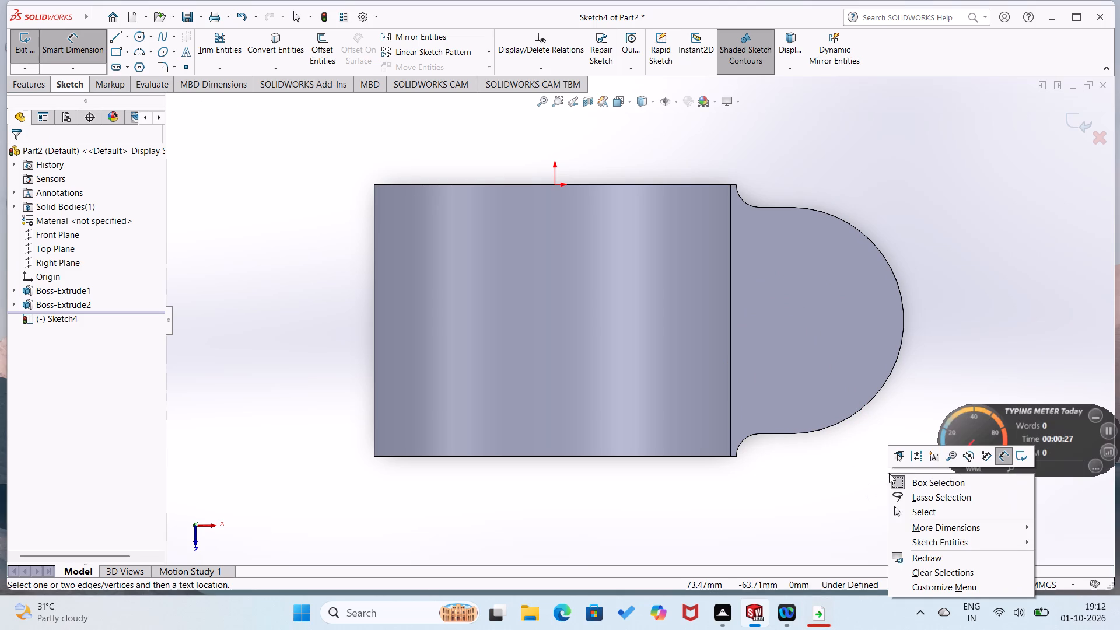
Sketch a circle concentric with the flange's rounded end and dimension its diameter as 15 mm.
{"action": "right_click_drag", "start_coordinate": [818, 464], "coordinate": [892, 453]}
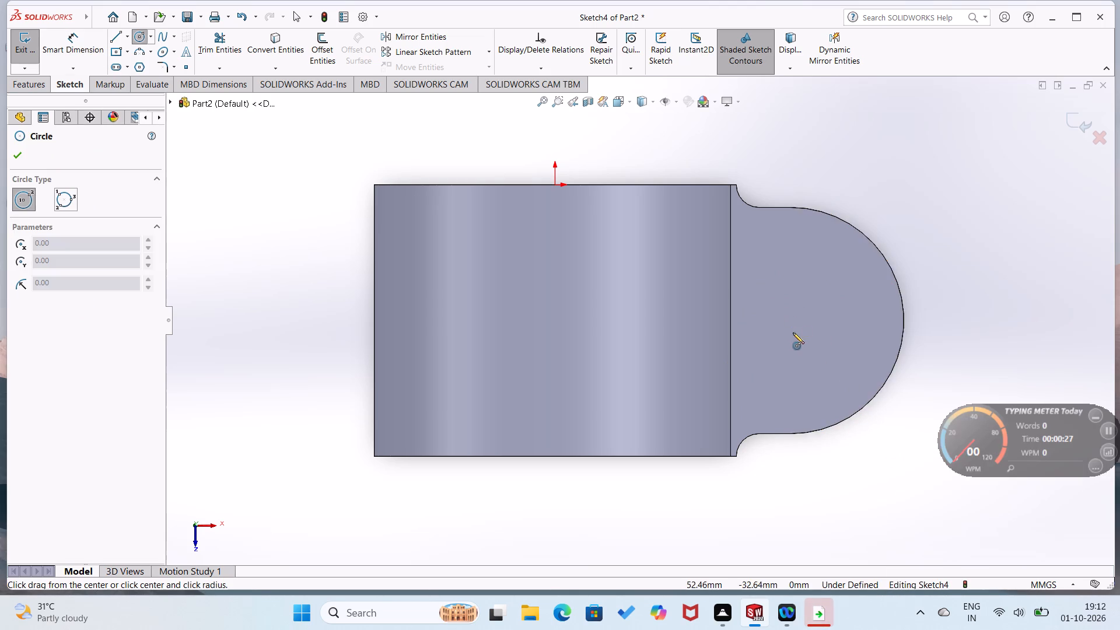
{"action": "left_click", "coordinate": [791, 321]}
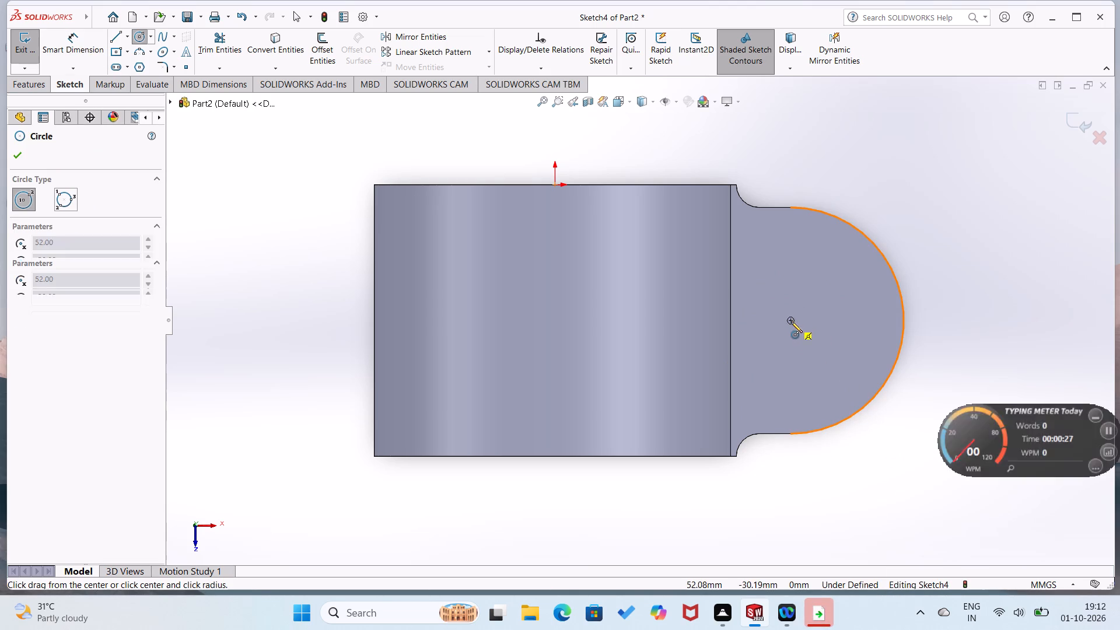
{"action": "left_click", "coordinate": [807, 351]}
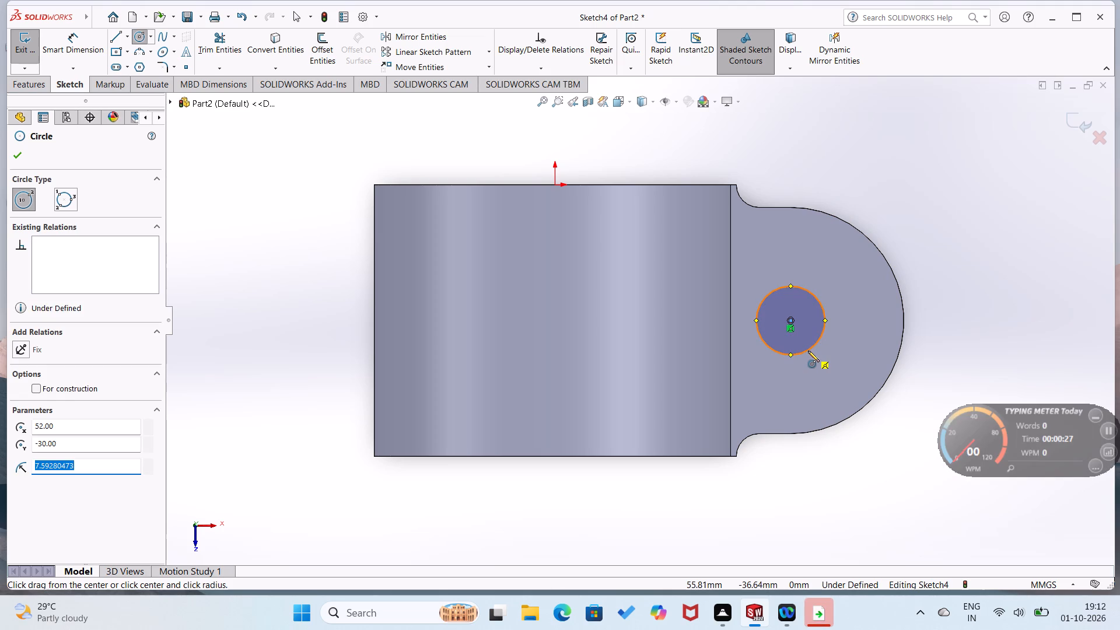
{"action": "right_click_drag", "start_coordinate": [819, 390], "coordinate": [825, 332]}
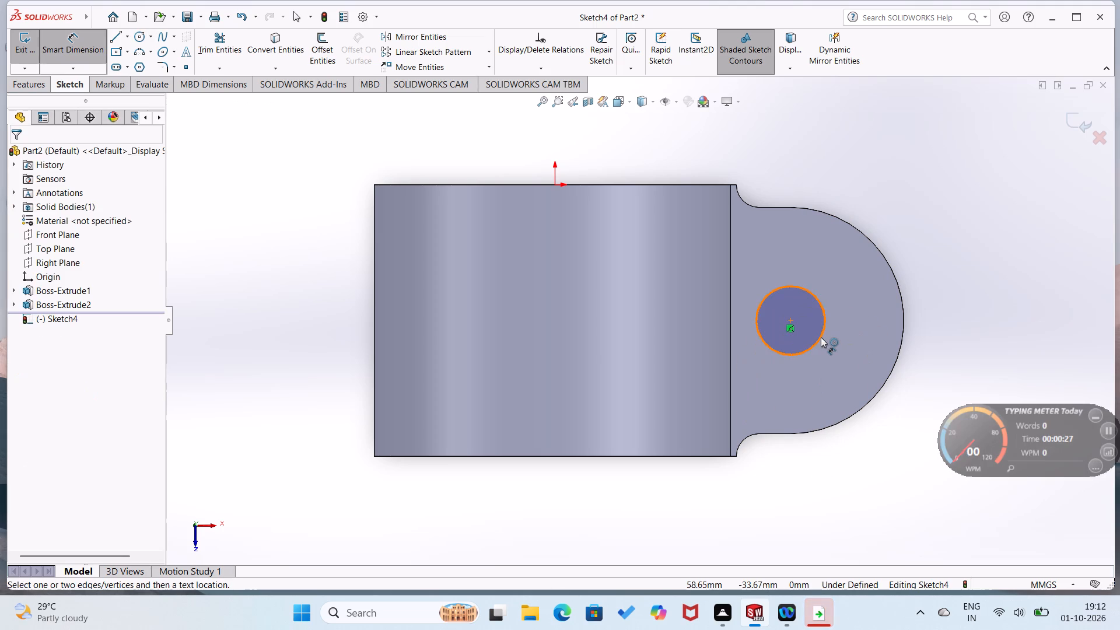
{"action": "left_click", "coordinate": [821, 337]}
{"action": "left_click", "coordinate": [846, 335]}
{"action": "type", "text": "15"}
{"action": "key", "text": "Return"}
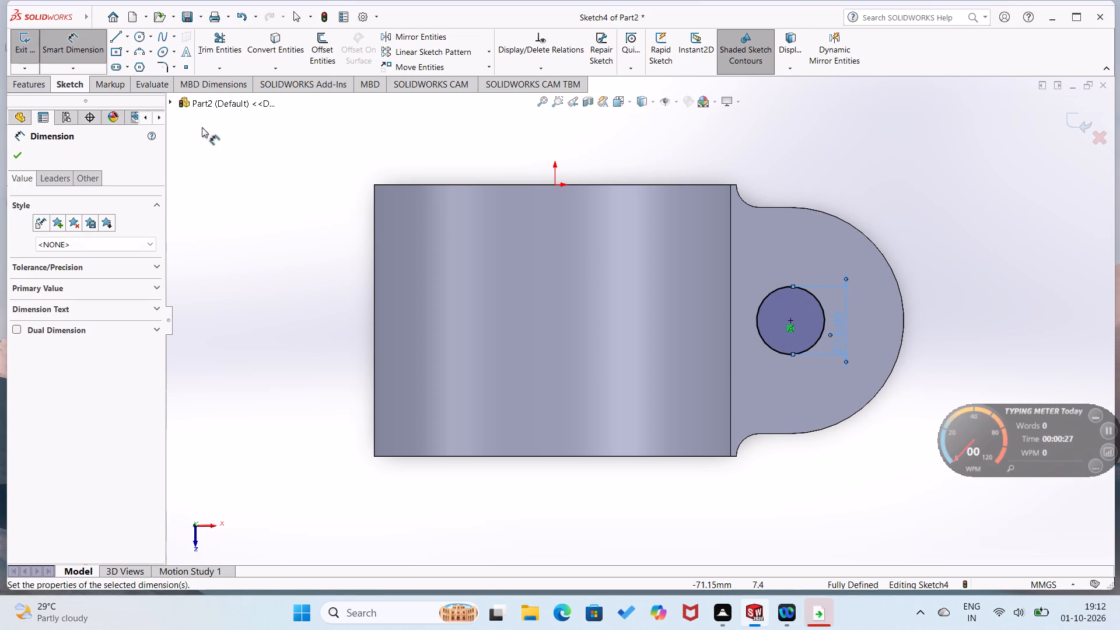
Cut-extrude the circle blind 10 mm through the flange.
{"action": "left_click", "coordinate": [22, 87]}
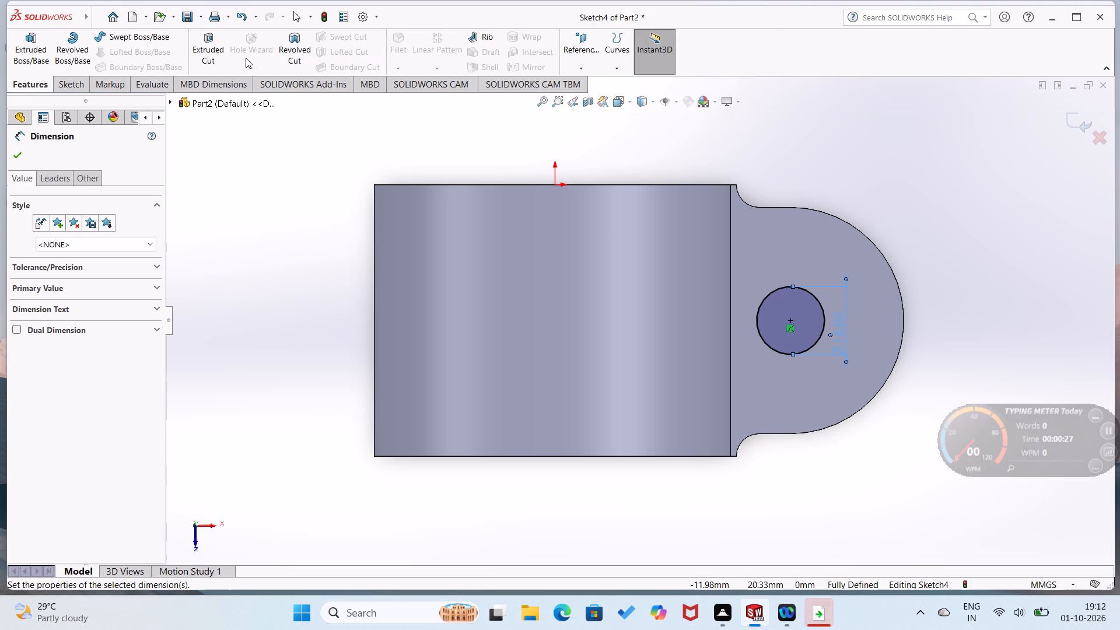
{"action": "left_click", "coordinate": [208, 51]}
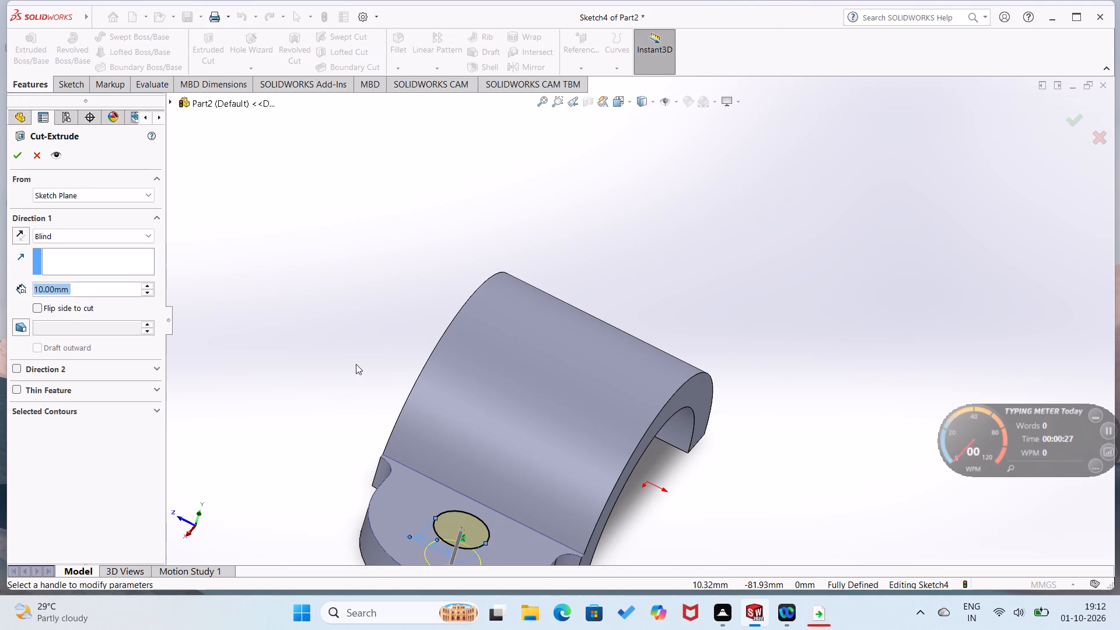
{"action": "left_click", "coordinate": [17, 156]}
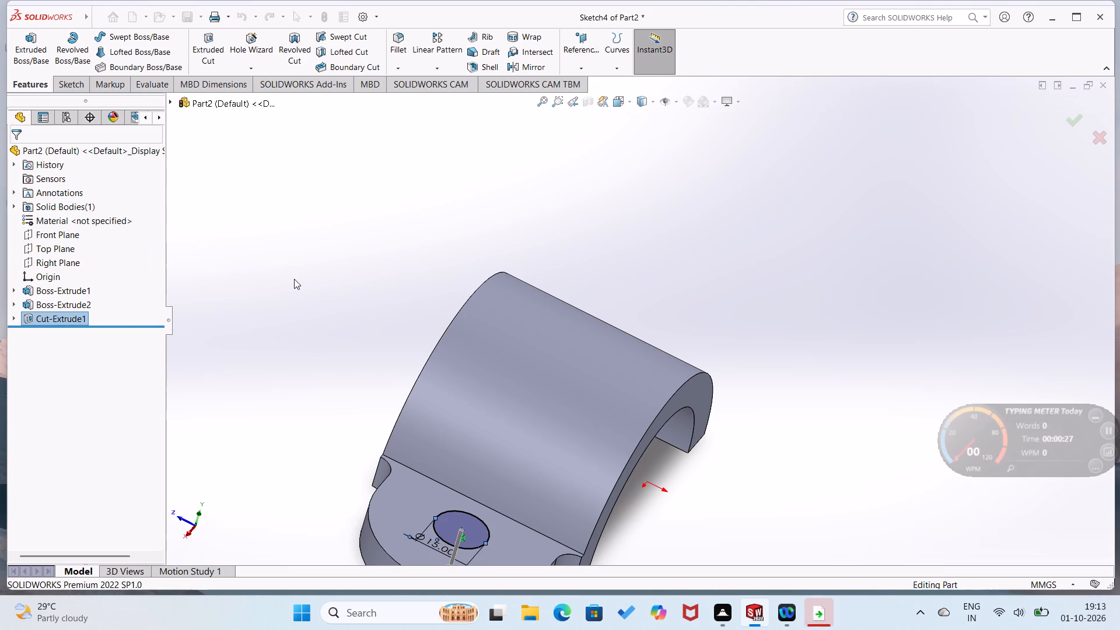
{"action": "left_click", "coordinate": [296, 279]}
Open a sketch on the half-cylinder's flat bottom face on the side without a flange.
{"action": "middle_click_drag", "start_coordinate": [345, 351], "coordinate": [373, 332]}
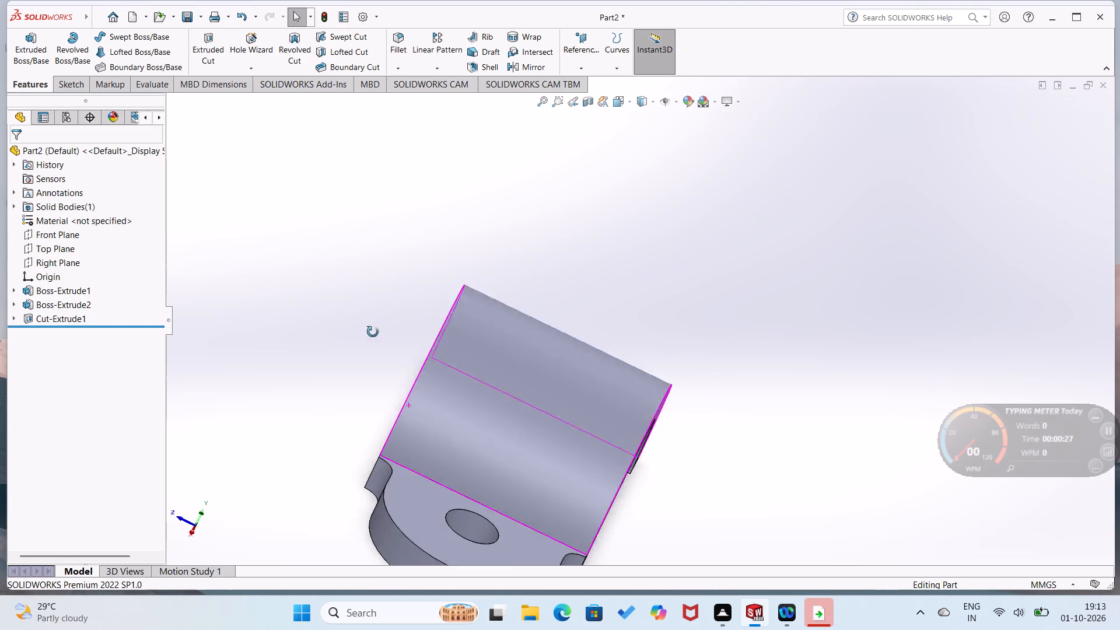
{"action": "middle_click_drag", "start_coordinate": [373, 332], "coordinate": [455, 286]}
{"action": "scroll", "coordinate": [338, 368], "scroll_direction": "up", "scroll_amount": 2}
{"action": "middle_click_drag", "start_coordinate": [290, 390], "coordinate": [337, 354]}
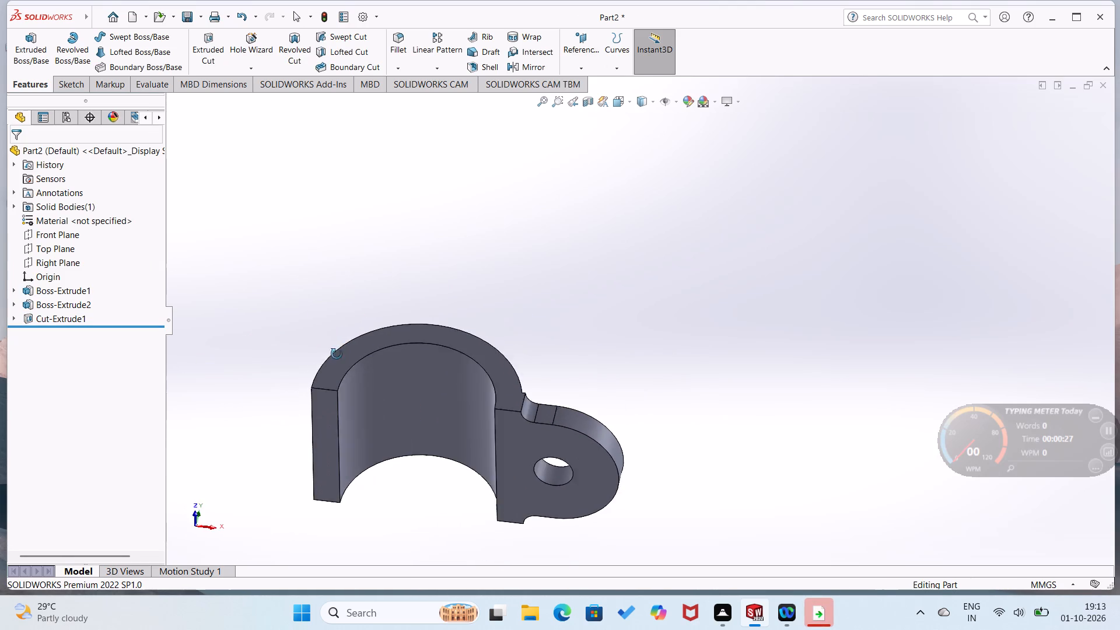
{"action": "middle_click_drag", "start_coordinate": [337, 354], "coordinate": [344, 345]}
{"action": "right_click", "coordinate": [335, 410]}
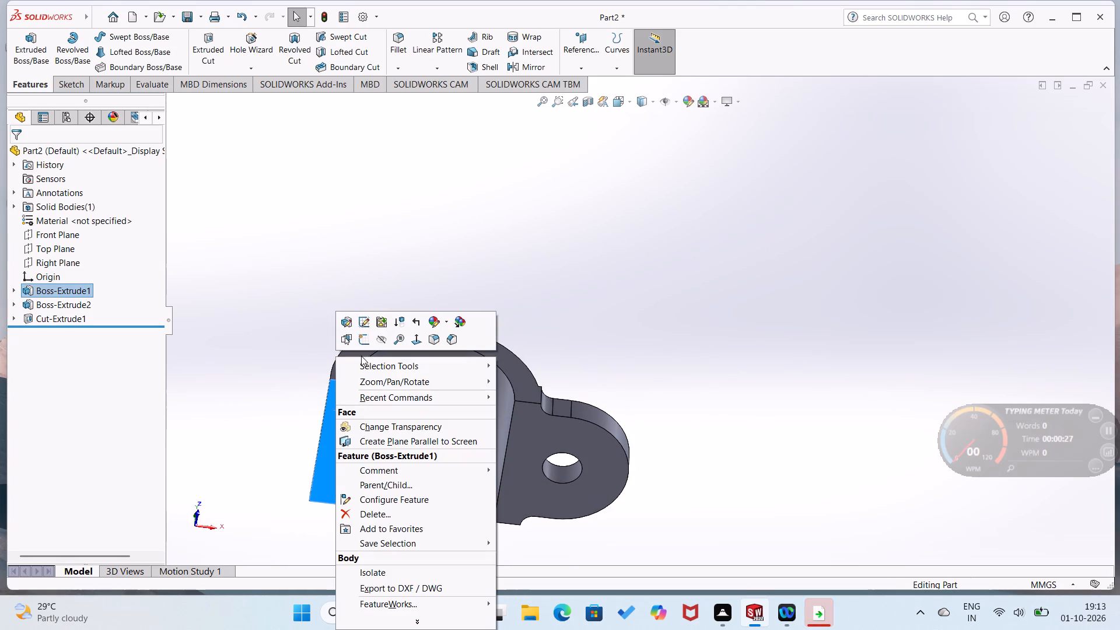
{"action": "left_click", "coordinate": [363, 337]}
{"action": "left_click", "coordinate": [305, 343]}
{"action": "scroll", "coordinate": [304, 344], "scroll_direction": "up", "scroll_amount": 1}
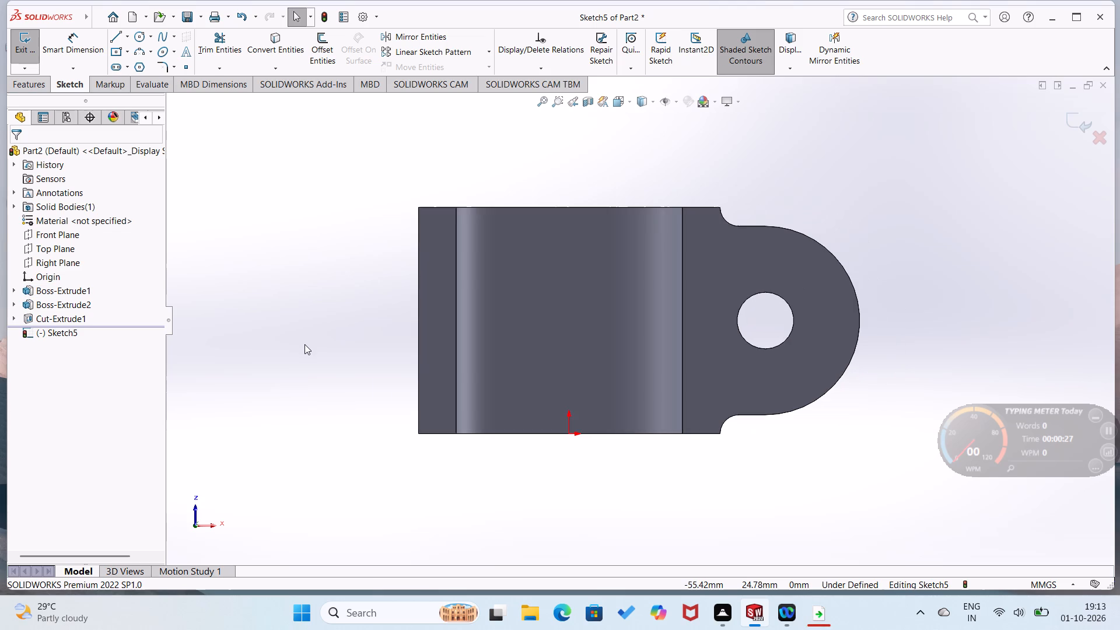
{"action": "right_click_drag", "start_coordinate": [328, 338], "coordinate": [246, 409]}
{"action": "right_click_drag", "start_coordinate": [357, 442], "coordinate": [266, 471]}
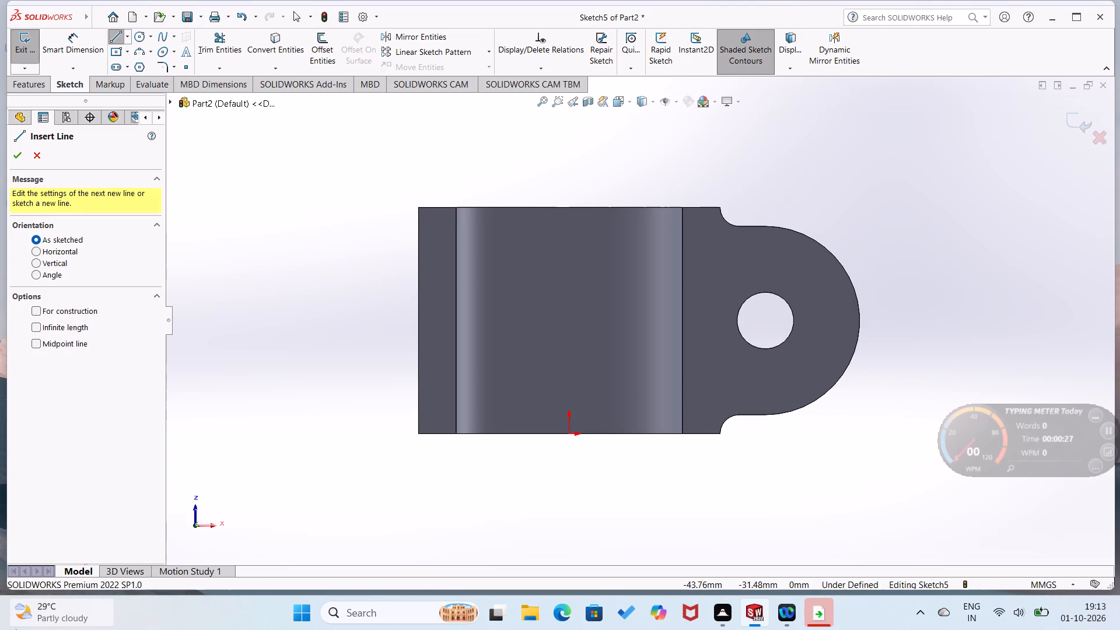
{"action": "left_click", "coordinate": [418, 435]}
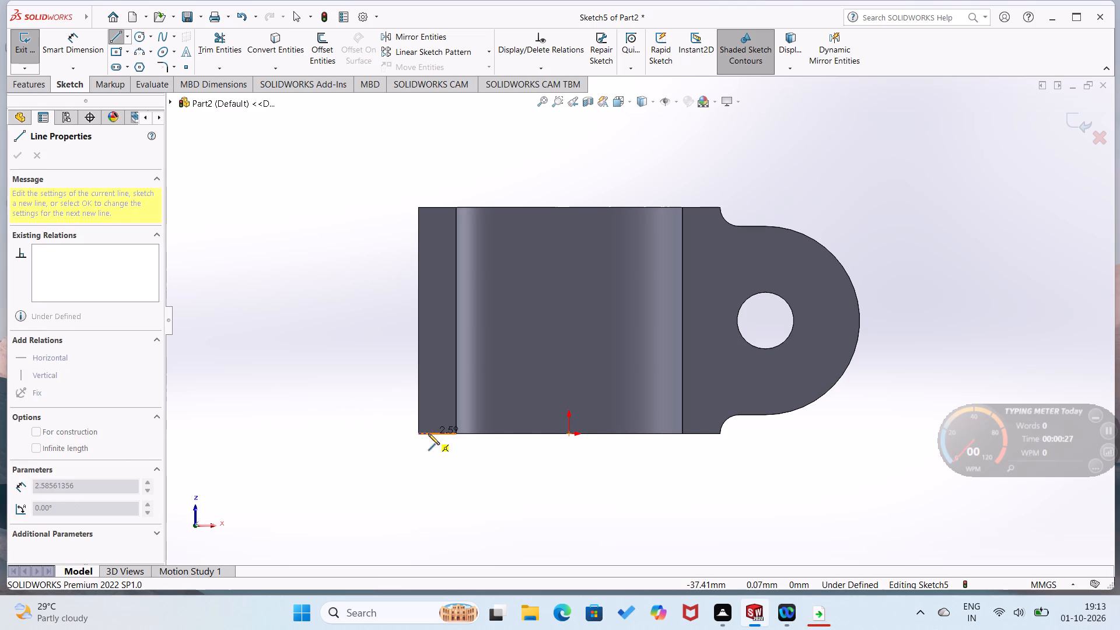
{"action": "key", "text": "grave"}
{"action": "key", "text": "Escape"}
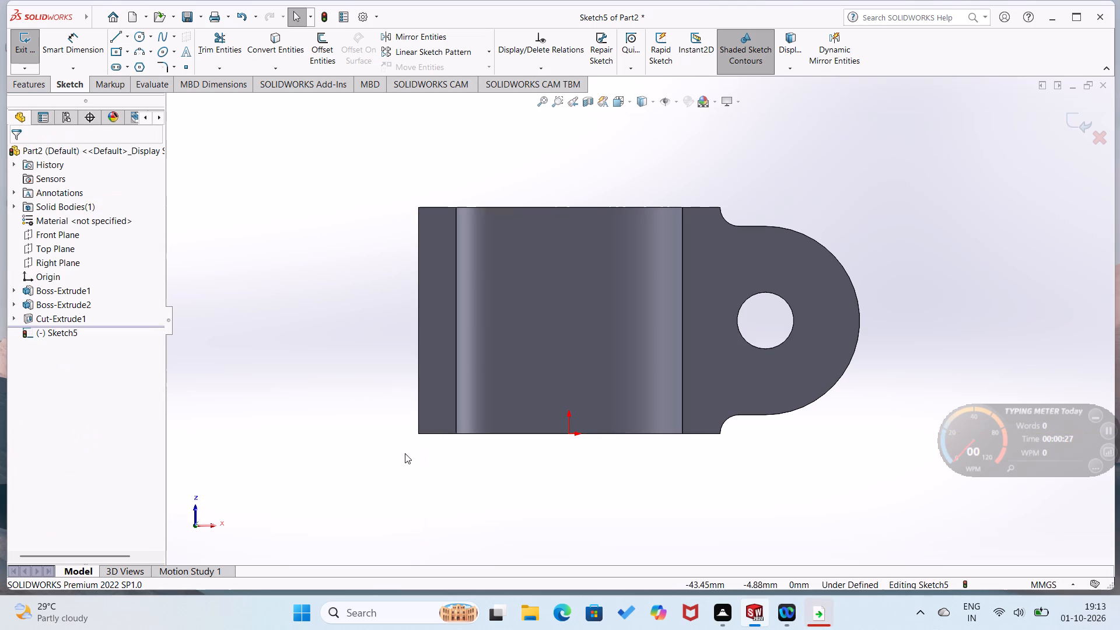
Sketch a 10 mm line along the face's origin-end edge, continuing outward with an R about 7.5 mm tangent arc and an about 15 mm horizontal line.
{"action": "right_click_drag", "start_coordinate": [400, 469], "coordinate": [336, 513]}
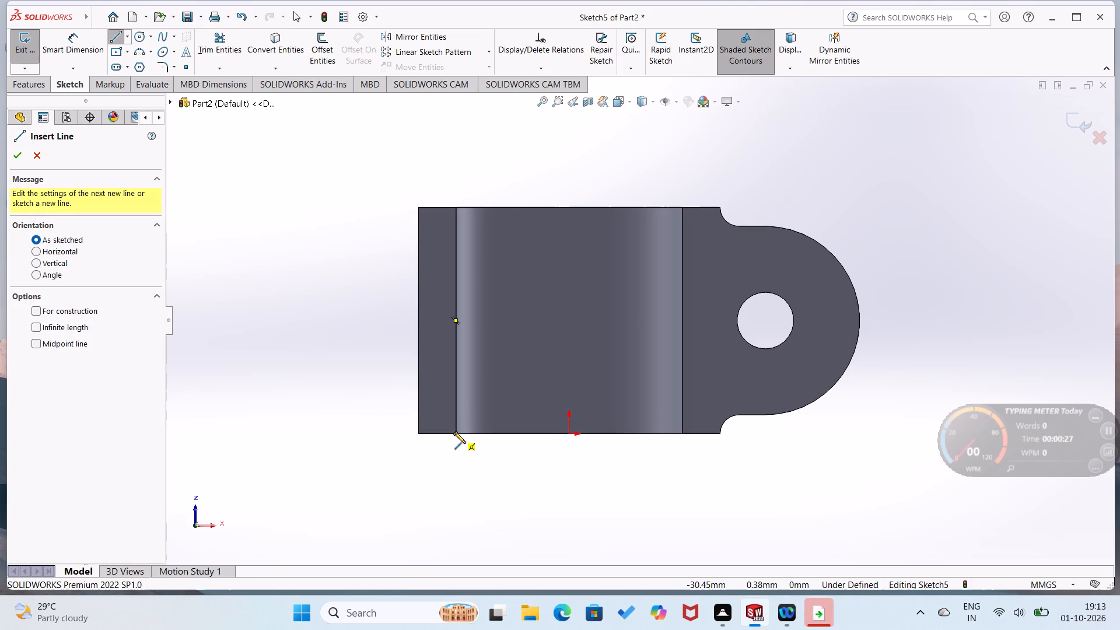
{"action": "left_click", "coordinate": [457, 434]}
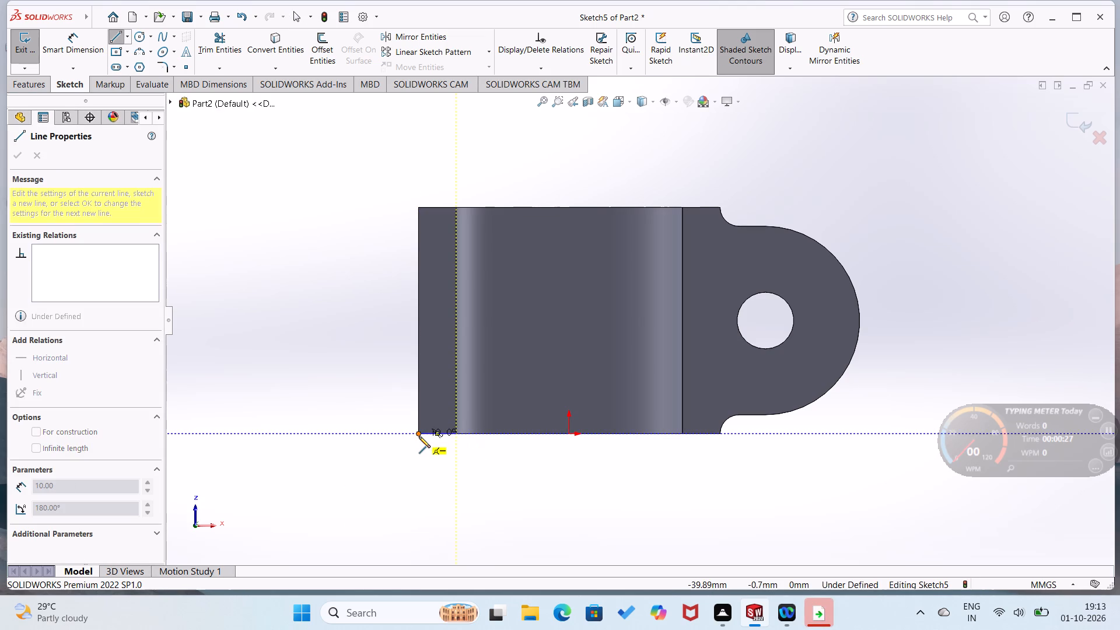
{"action": "left_click", "coordinate": [419, 436]}
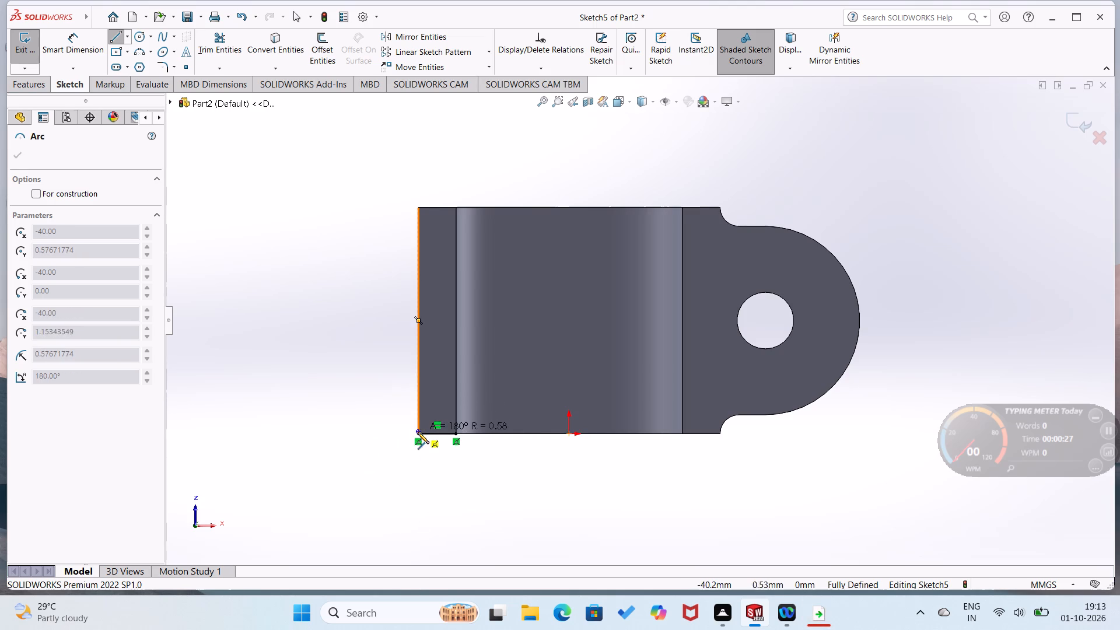
{"action": "left_click", "coordinate": [388, 408]}
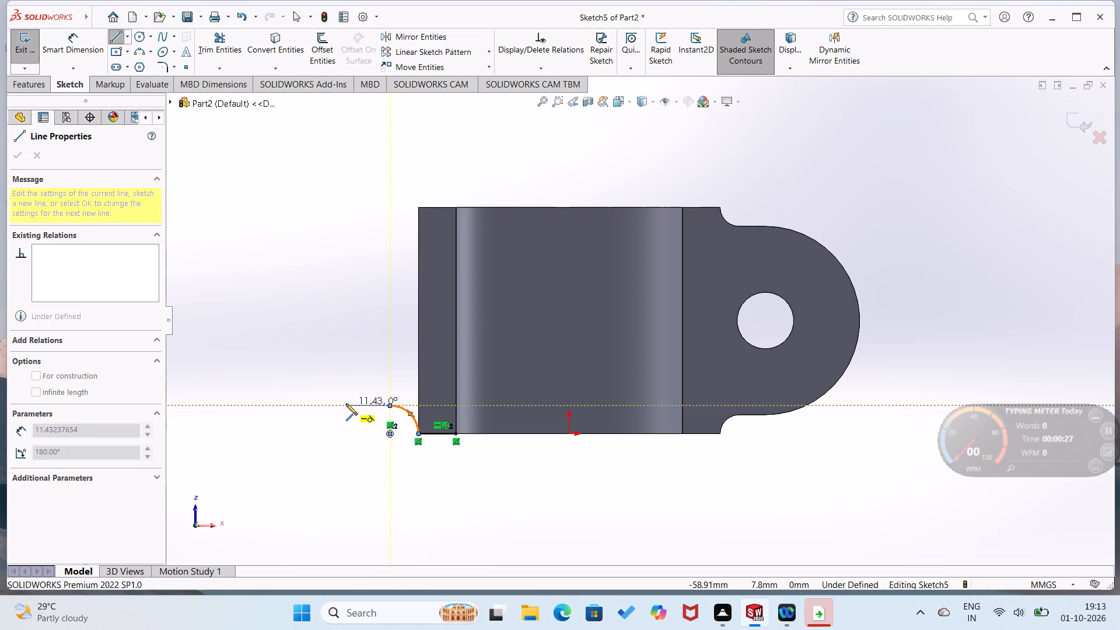
{"action": "left_click", "coordinate": [333, 406]}
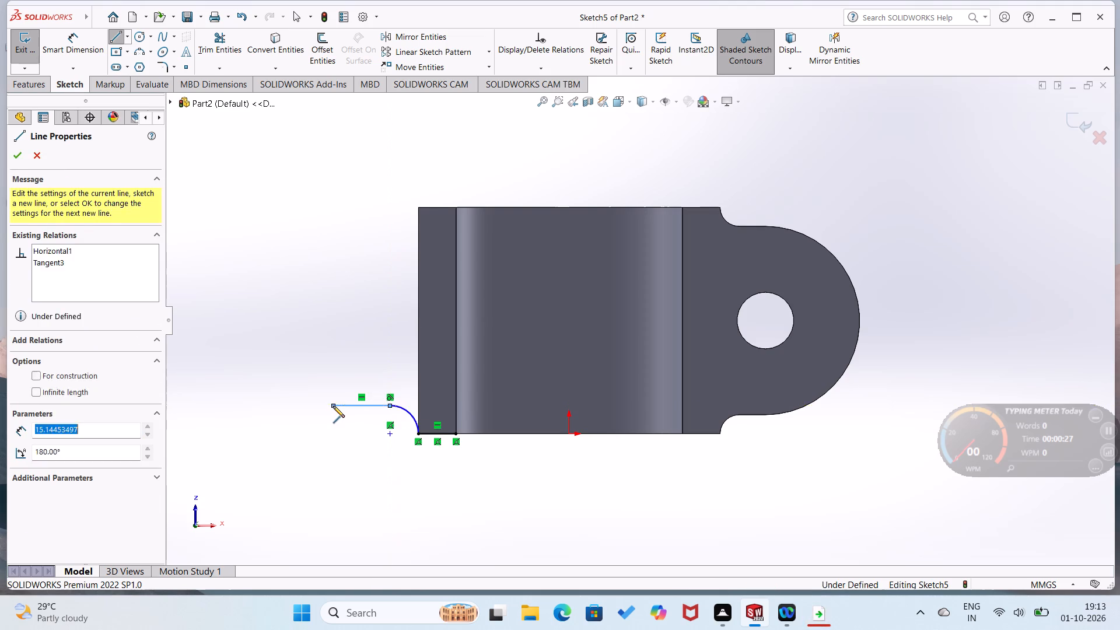
{"action": "right_click_drag", "start_coordinate": [201, 377], "coordinate": [235, 318]}
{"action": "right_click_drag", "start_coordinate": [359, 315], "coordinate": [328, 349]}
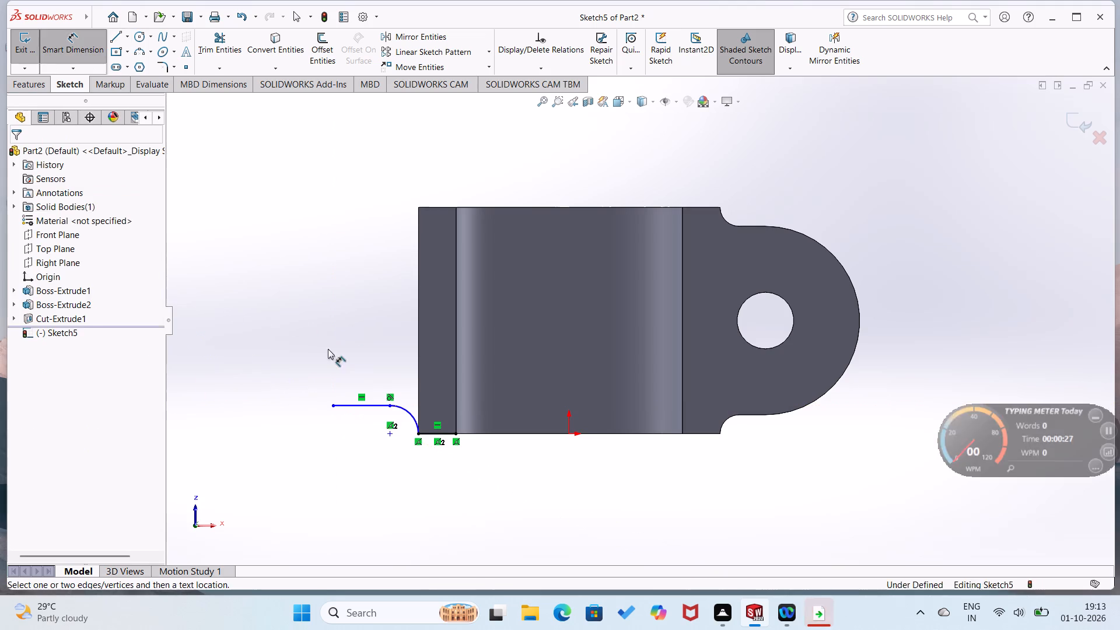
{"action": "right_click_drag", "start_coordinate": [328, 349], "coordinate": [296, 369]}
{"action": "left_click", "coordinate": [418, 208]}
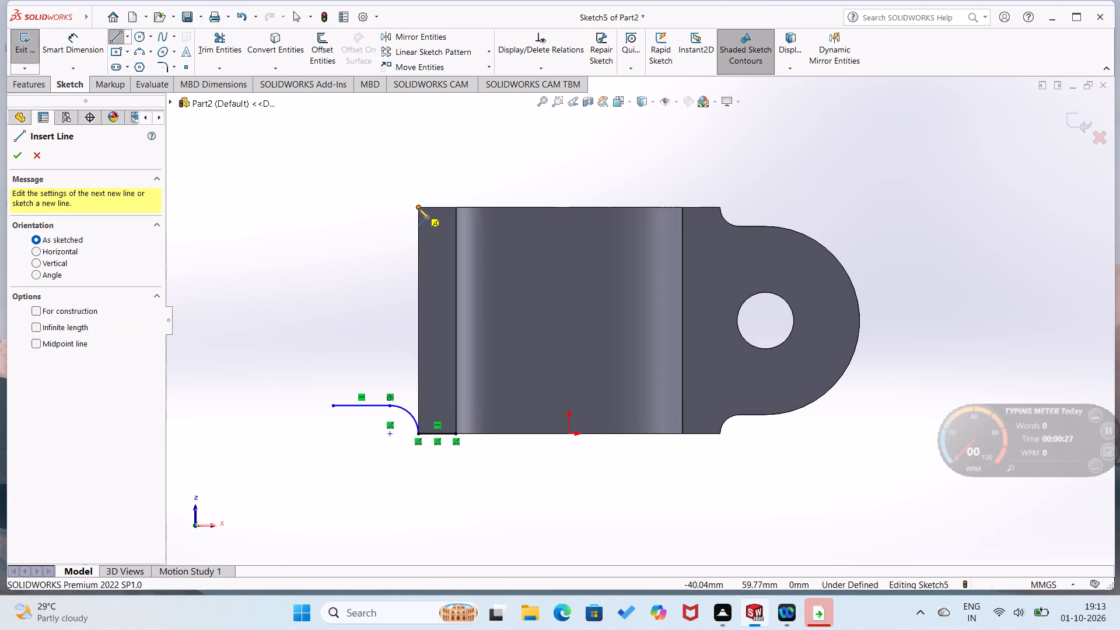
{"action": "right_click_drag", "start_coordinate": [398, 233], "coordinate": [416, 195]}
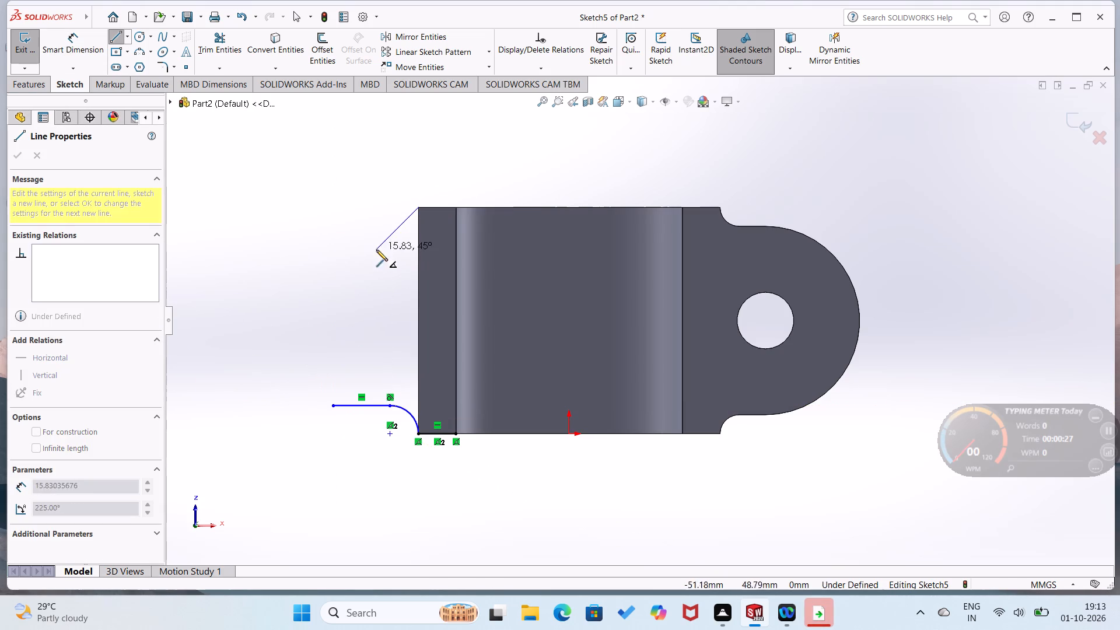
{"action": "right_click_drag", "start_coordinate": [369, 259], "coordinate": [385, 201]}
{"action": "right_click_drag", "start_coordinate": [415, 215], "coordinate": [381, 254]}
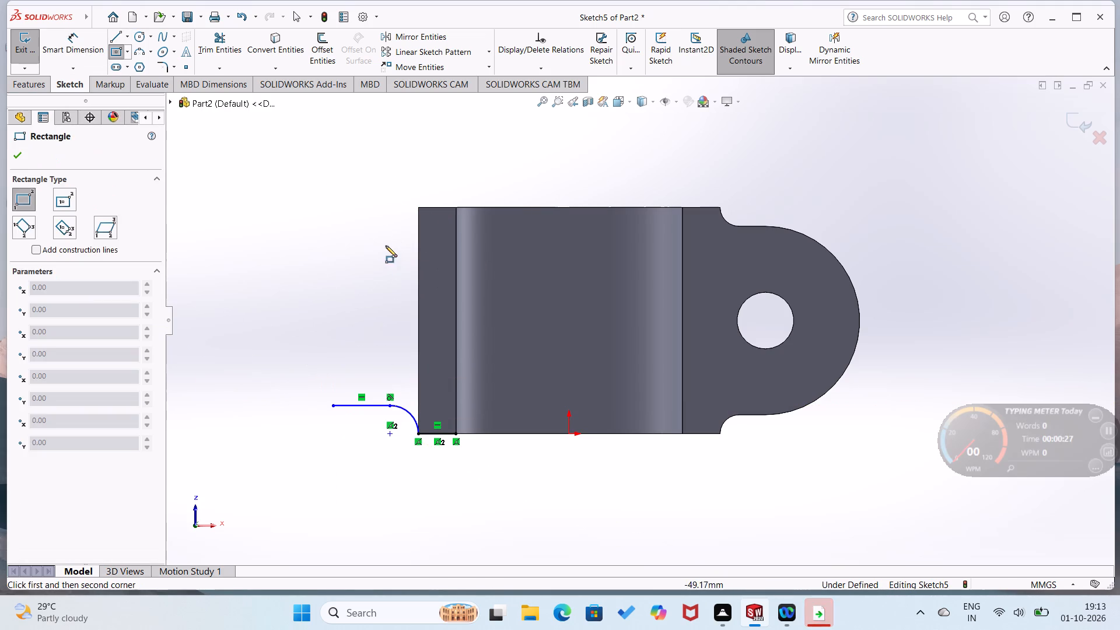
Sketch a 10 mm horizontal line along the face's far-end edge, from the inner corner to the outer corner.
{"action": "right_click_drag", "start_coordinate": [386, 246], "coordinate": [325, 281]}
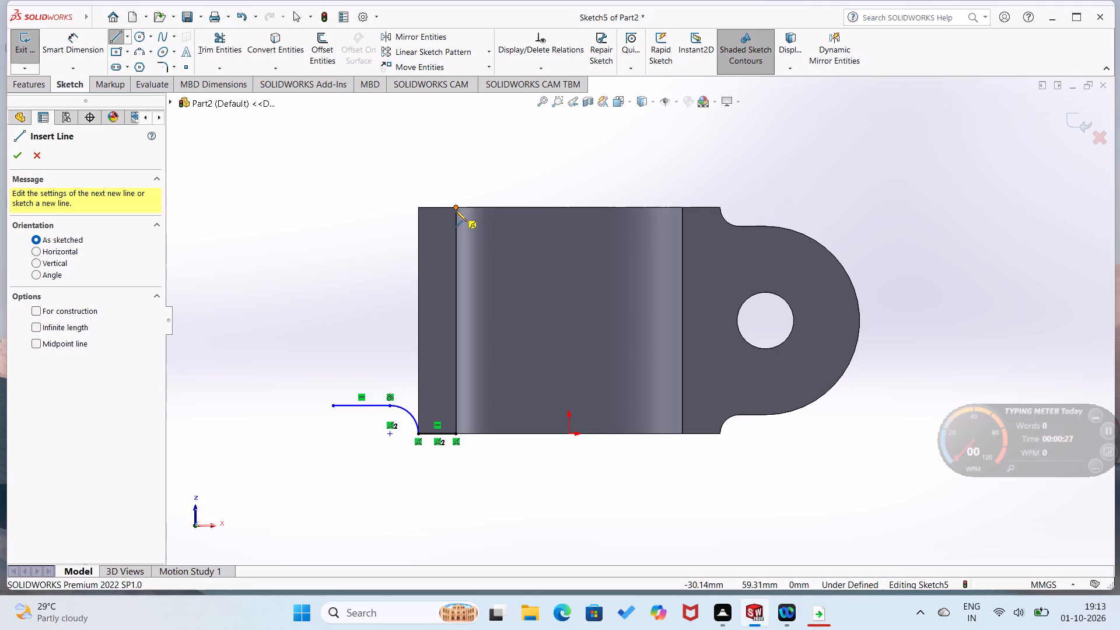
{"action": "left_click", "coordinate": [456, 210]}
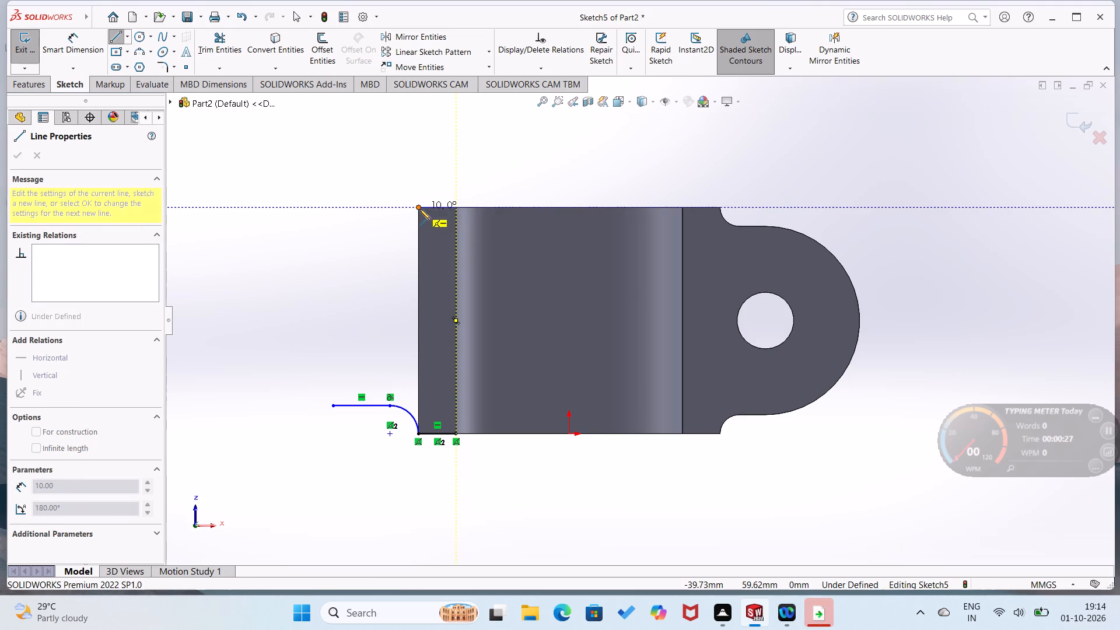
{"action": "left_click", "coordinate": [419, 209]}
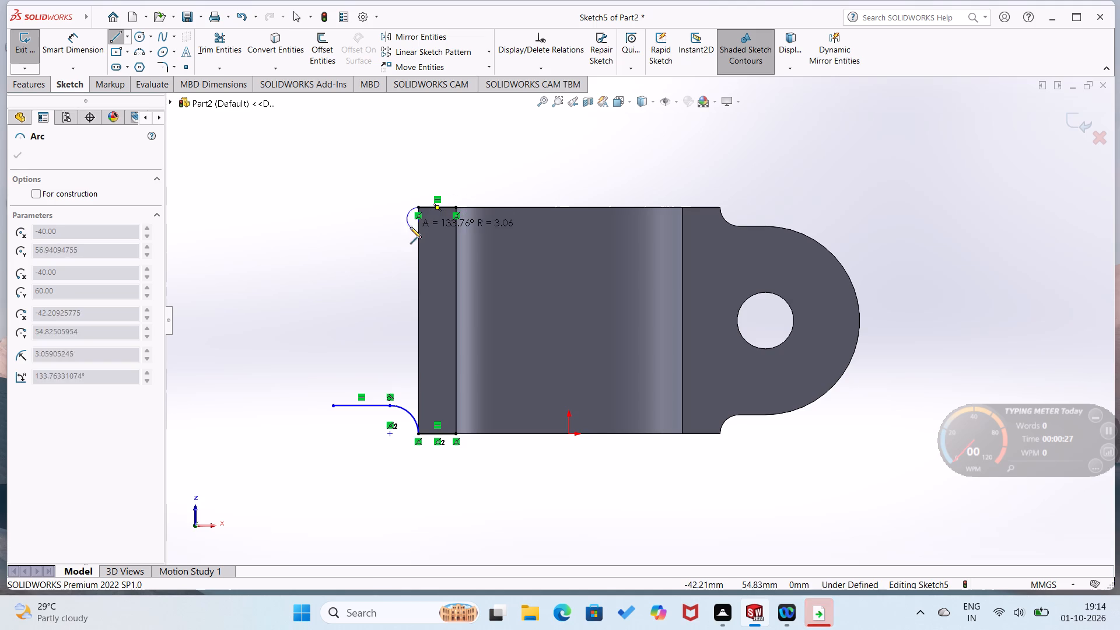
{"action": "right_click_drag", "start_coordinate": [376, 267], "coordinate": [395, 204]}
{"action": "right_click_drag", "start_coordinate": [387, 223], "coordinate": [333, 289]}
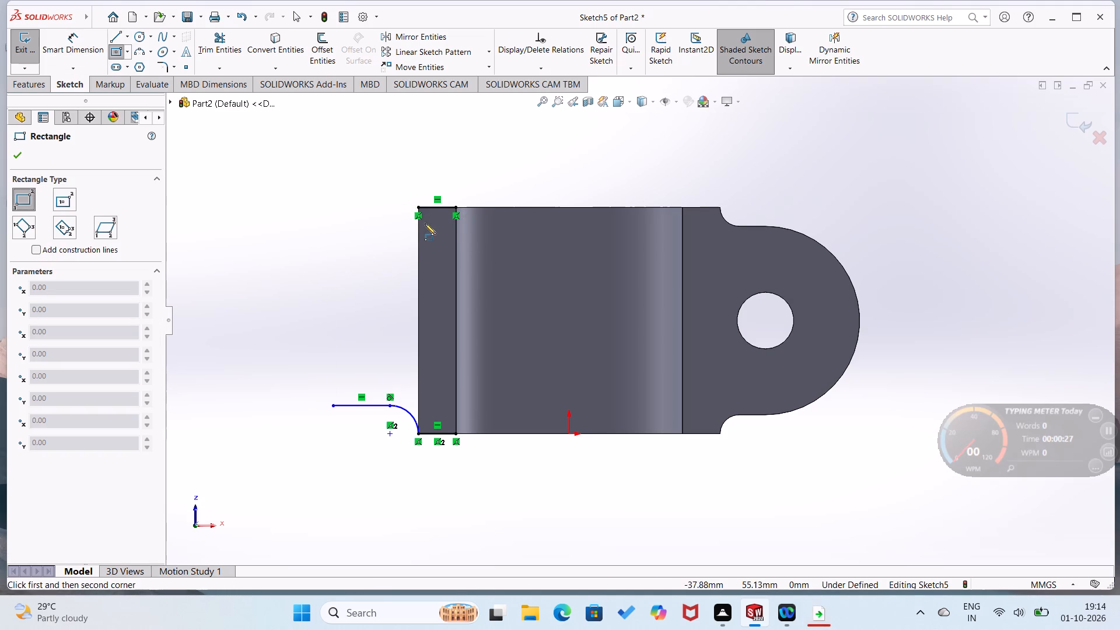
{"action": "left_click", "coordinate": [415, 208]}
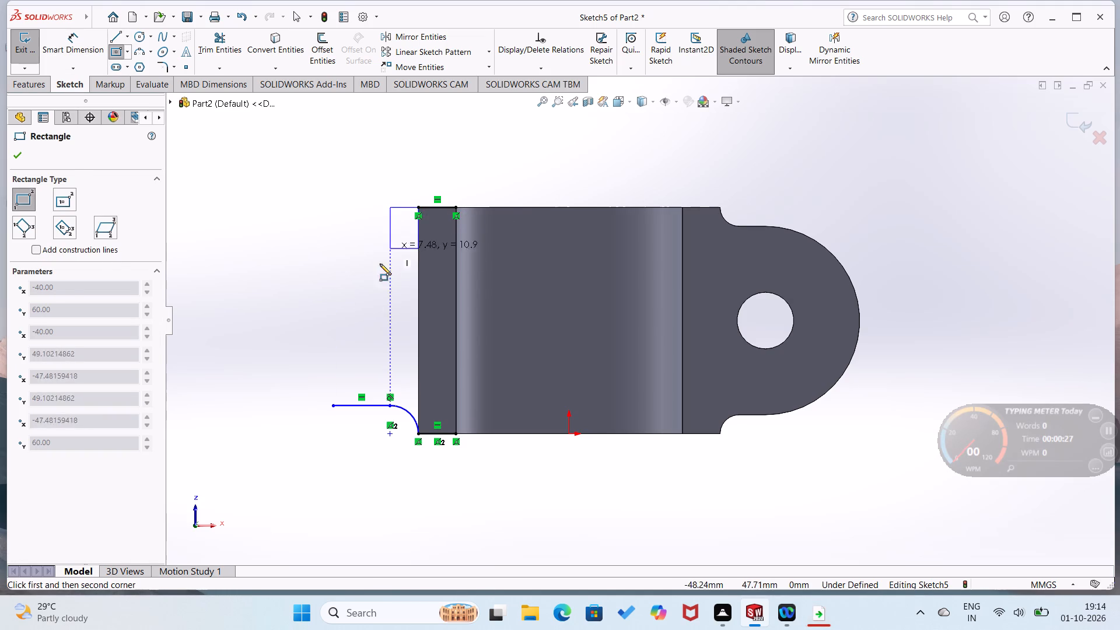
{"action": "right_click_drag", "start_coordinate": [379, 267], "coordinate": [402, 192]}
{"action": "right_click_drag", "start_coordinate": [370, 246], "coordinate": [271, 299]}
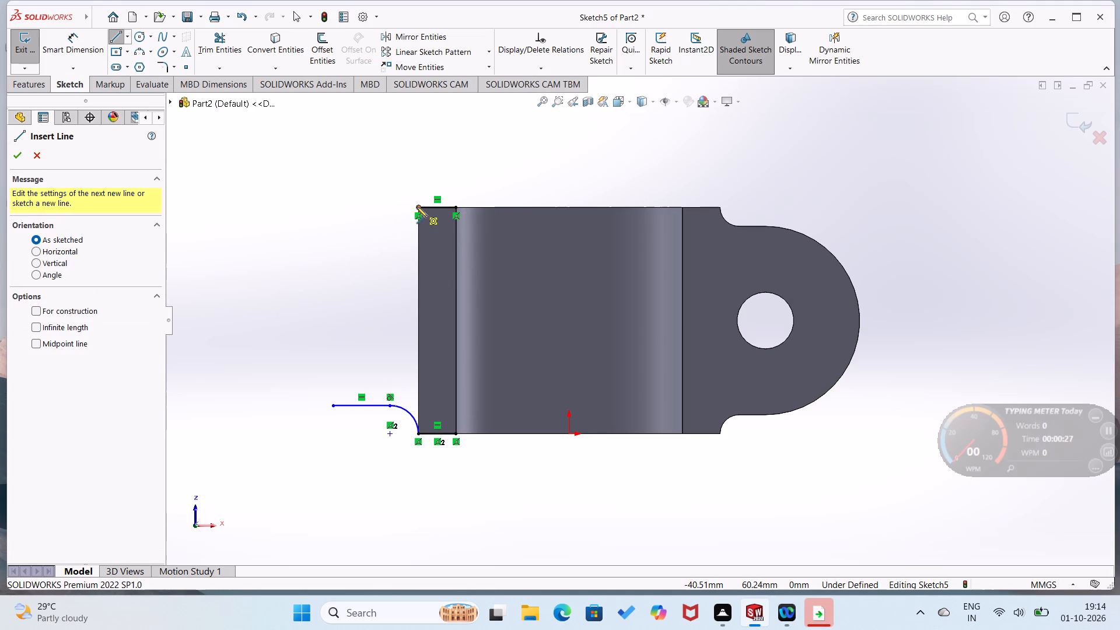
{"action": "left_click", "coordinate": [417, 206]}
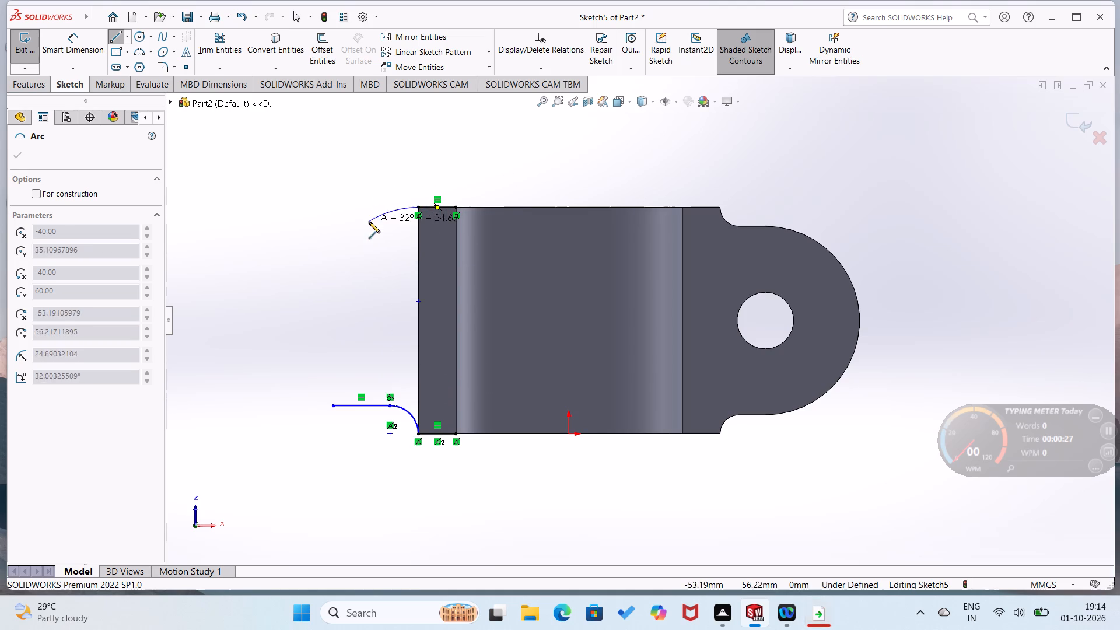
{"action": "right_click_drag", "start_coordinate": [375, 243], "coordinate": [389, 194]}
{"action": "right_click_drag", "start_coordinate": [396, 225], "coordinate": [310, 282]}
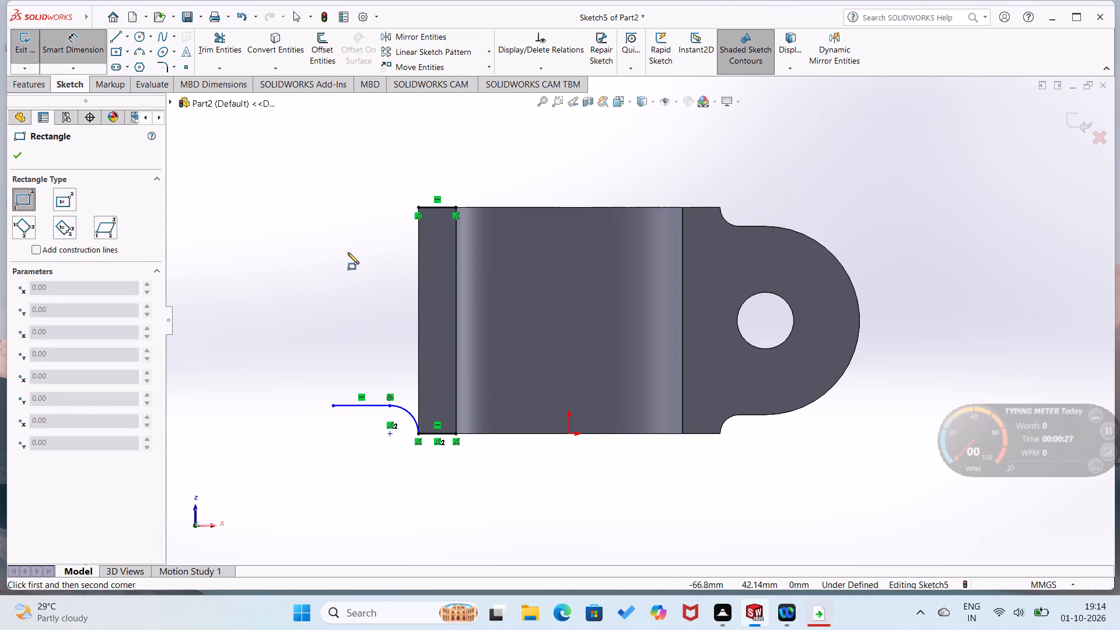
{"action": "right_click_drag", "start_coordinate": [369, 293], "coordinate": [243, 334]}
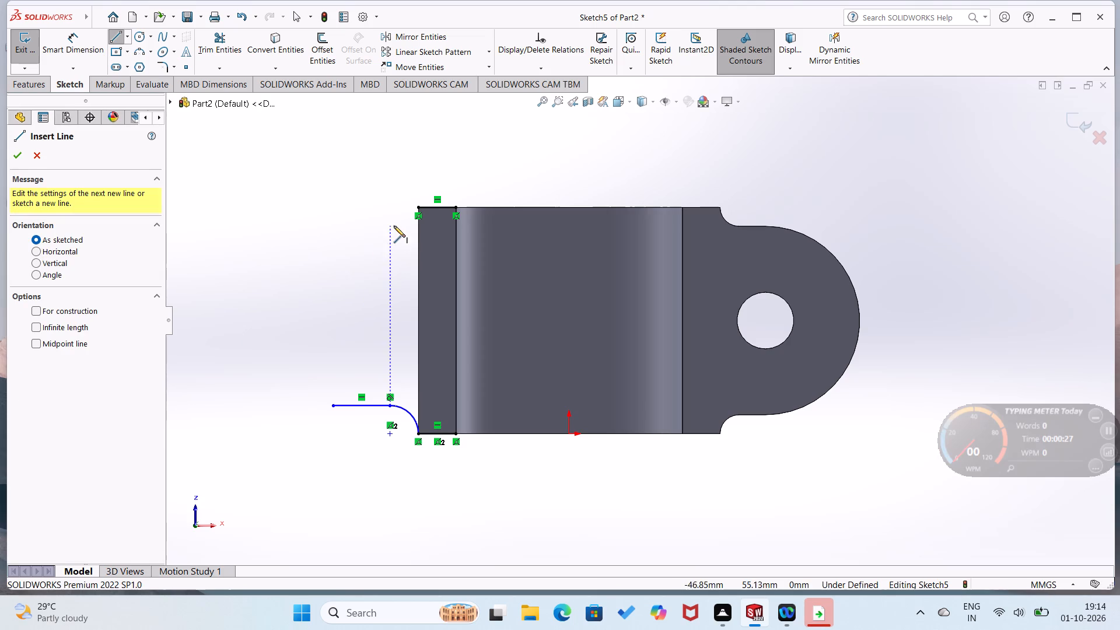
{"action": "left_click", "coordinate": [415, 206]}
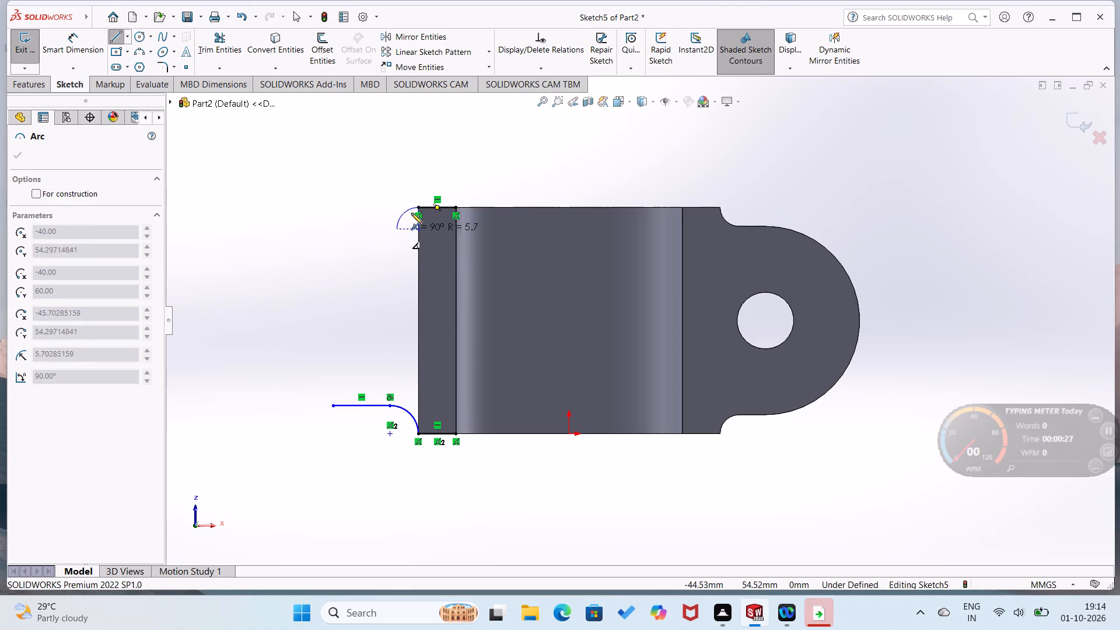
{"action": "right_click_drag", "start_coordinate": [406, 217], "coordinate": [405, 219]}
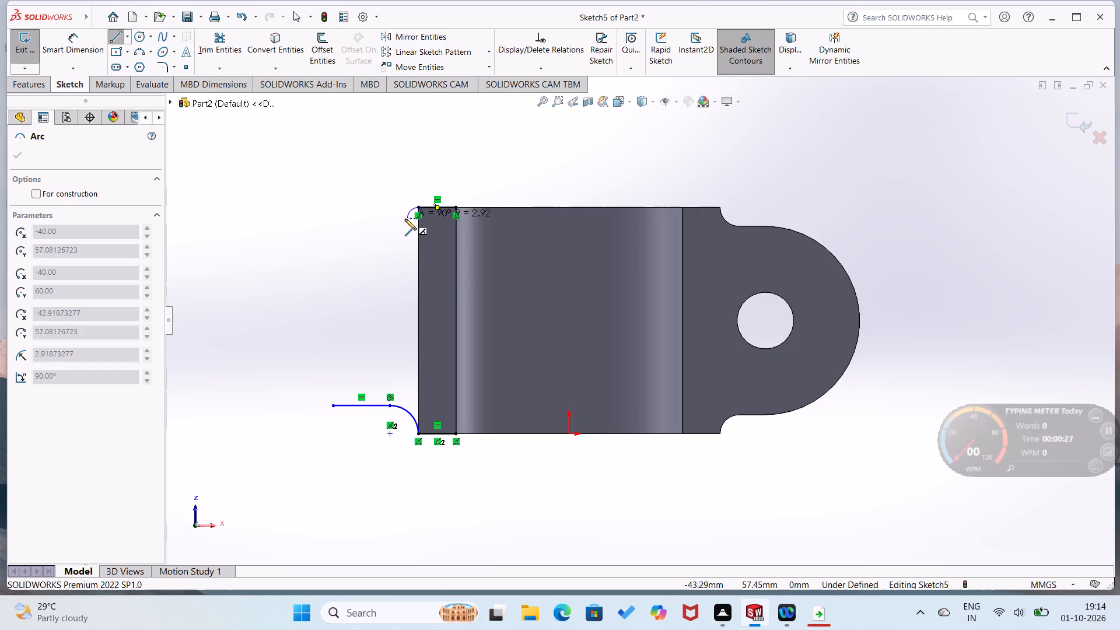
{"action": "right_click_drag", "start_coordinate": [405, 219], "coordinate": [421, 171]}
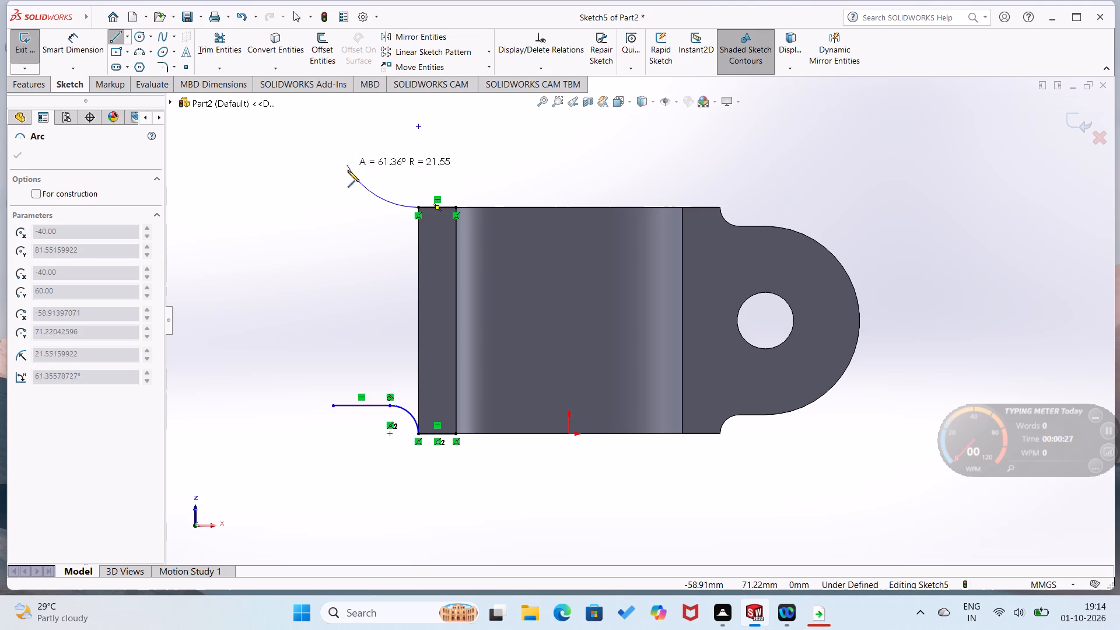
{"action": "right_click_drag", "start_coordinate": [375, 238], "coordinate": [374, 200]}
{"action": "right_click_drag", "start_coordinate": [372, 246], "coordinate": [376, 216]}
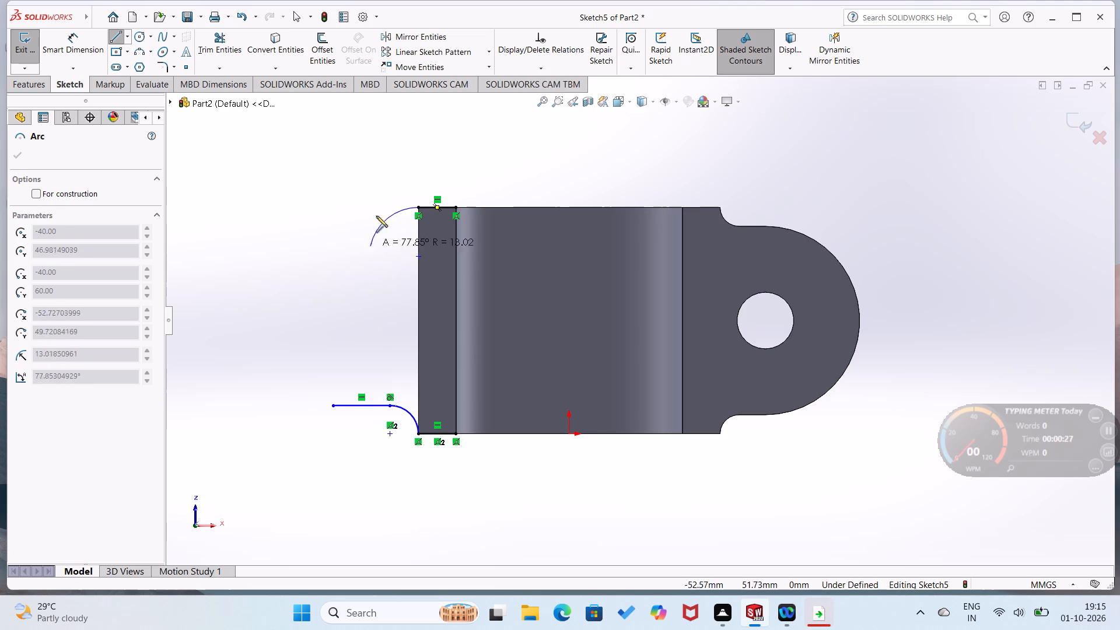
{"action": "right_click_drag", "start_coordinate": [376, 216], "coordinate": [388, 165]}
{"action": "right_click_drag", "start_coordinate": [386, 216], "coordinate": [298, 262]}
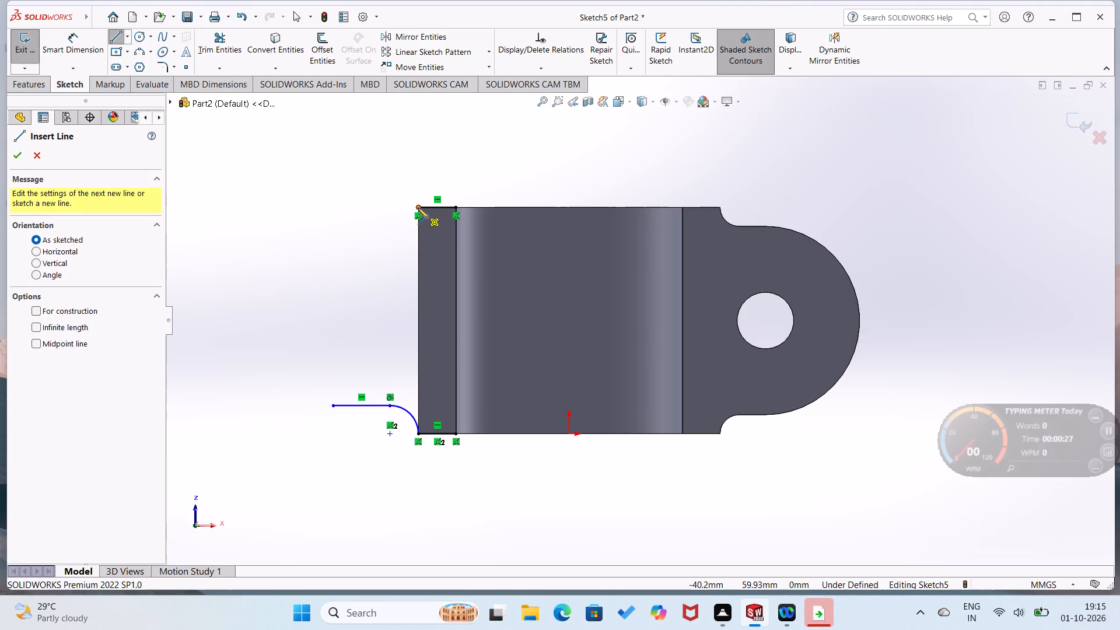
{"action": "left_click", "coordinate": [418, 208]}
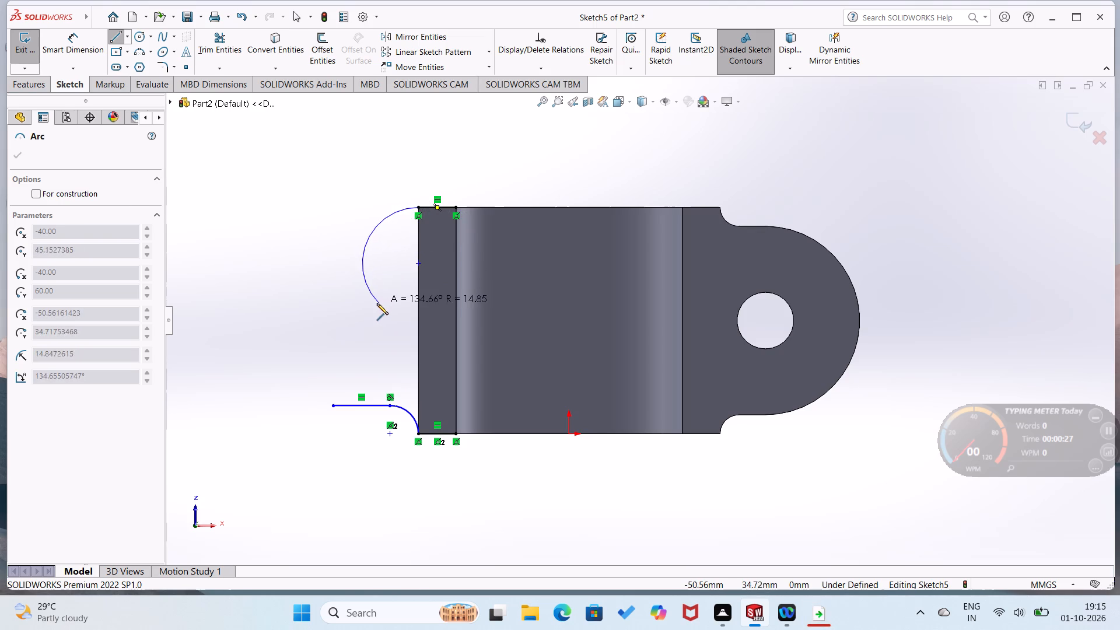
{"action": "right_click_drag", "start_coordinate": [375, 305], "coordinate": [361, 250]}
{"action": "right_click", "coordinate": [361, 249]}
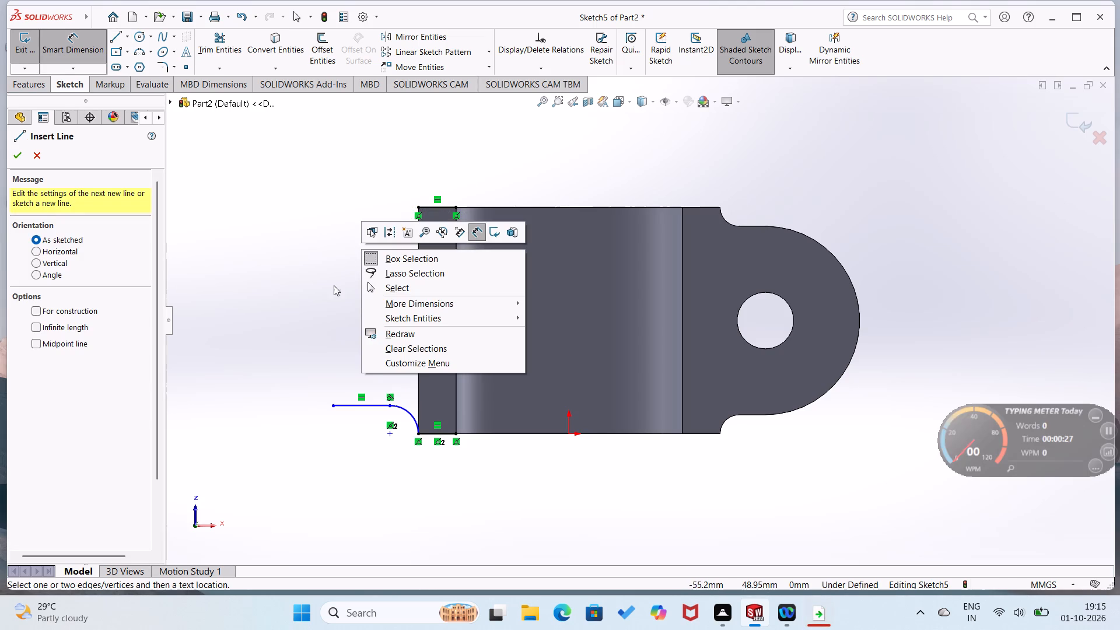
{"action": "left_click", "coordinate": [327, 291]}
Continue the flange outline with an about R24 mm 180° tangent arc, an about 15 mm horizontal line, and an about R8 mm tangent arc to the far-end outer corner.
{"action": "right_click_drag", "start_coordinate": [349, 289], "coordinate": [287, 332]}
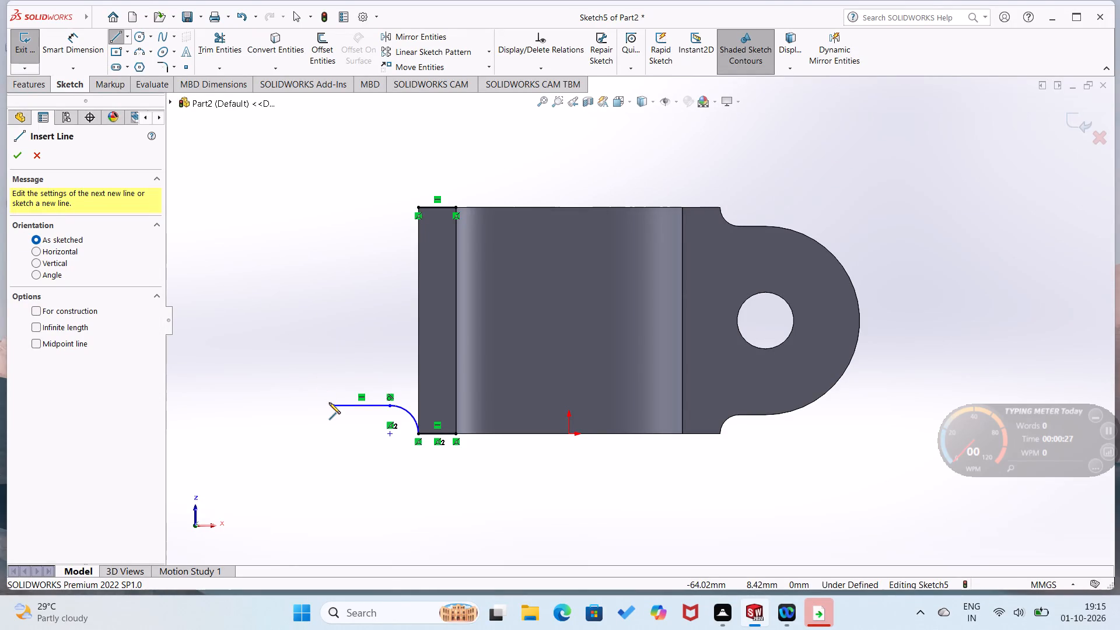
{"action": "left_click", "coordinate": [331, 405]}
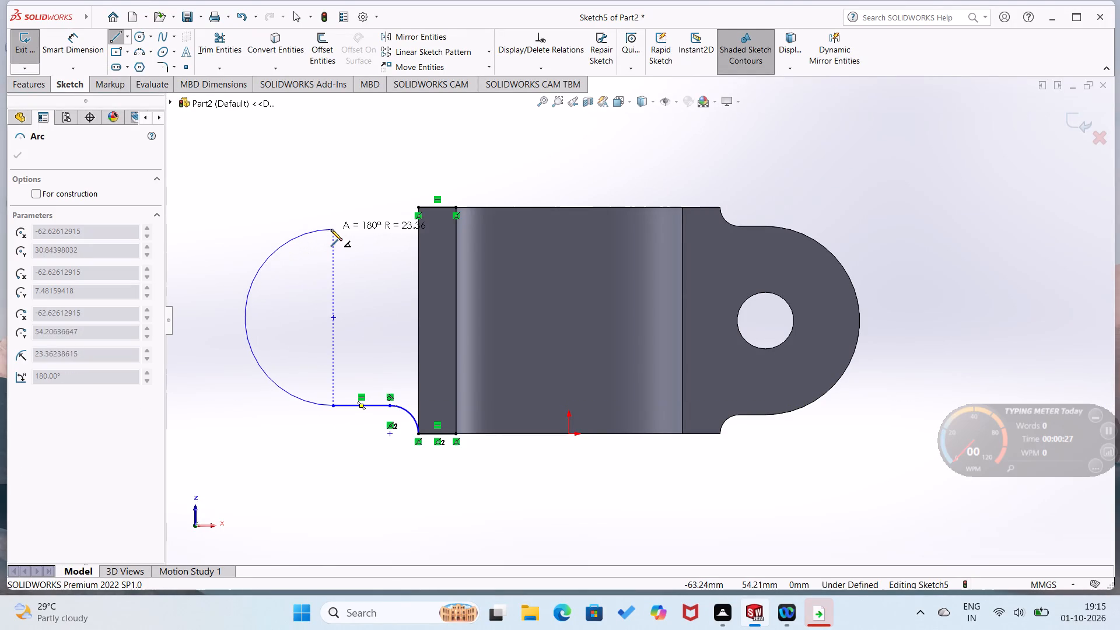
{"action": "left_click", "coordinate": [335, 227]}
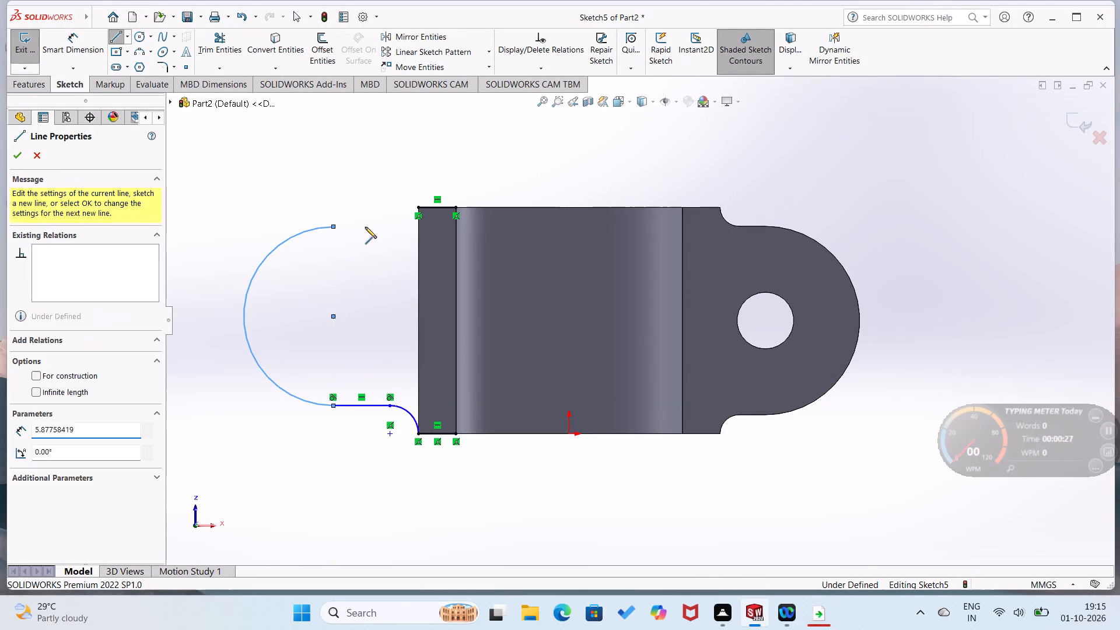
{"action": "left_click", "coordinate": [392, 226]}
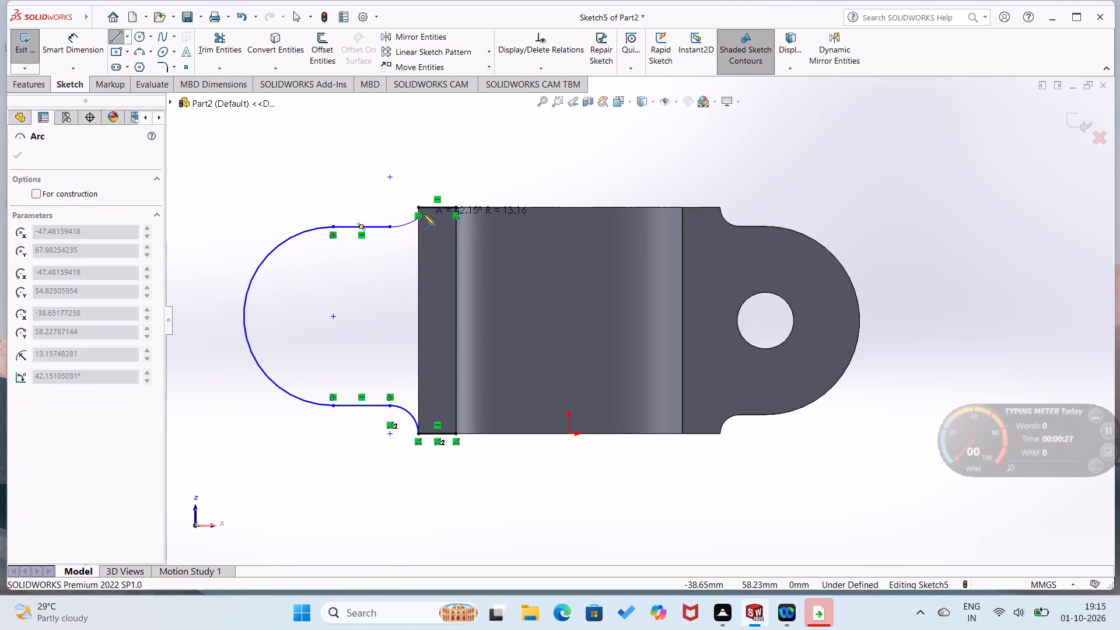
{"action": "left_click", "coordinate": [419, 207]}
Dimension the two small tangent arcs where the flange outline meets the half-cylinder face, each to a 7 mm radius.
{"action": "right_click_drag", "start_coordinate": [363, 295], "coordinate": [362, 223]}
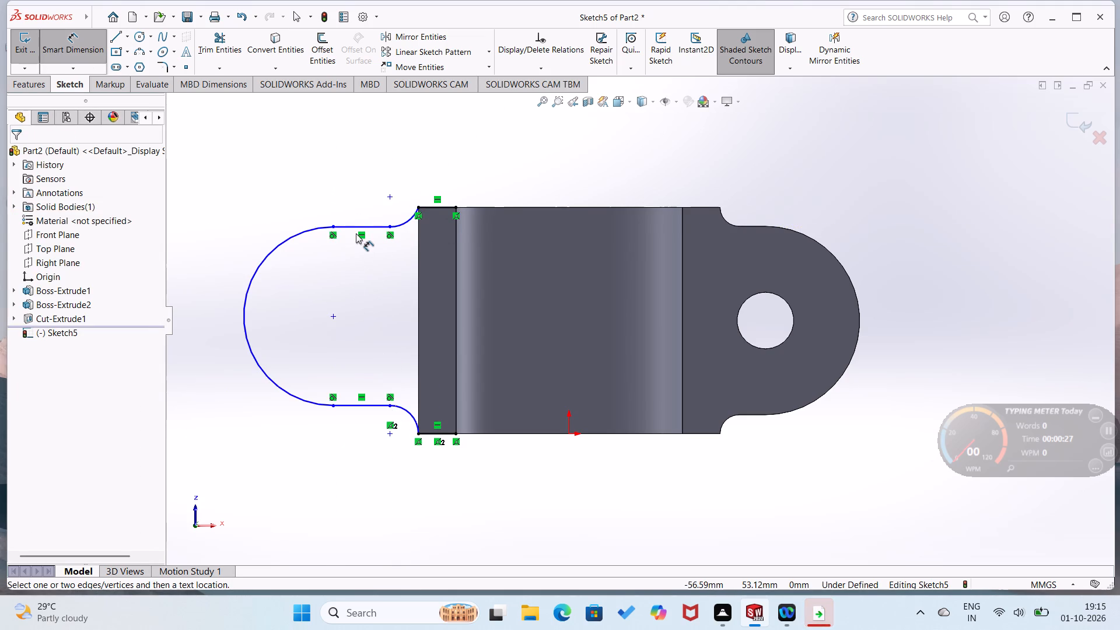
{"action": "left_click", "coordinate": [411, 219]}
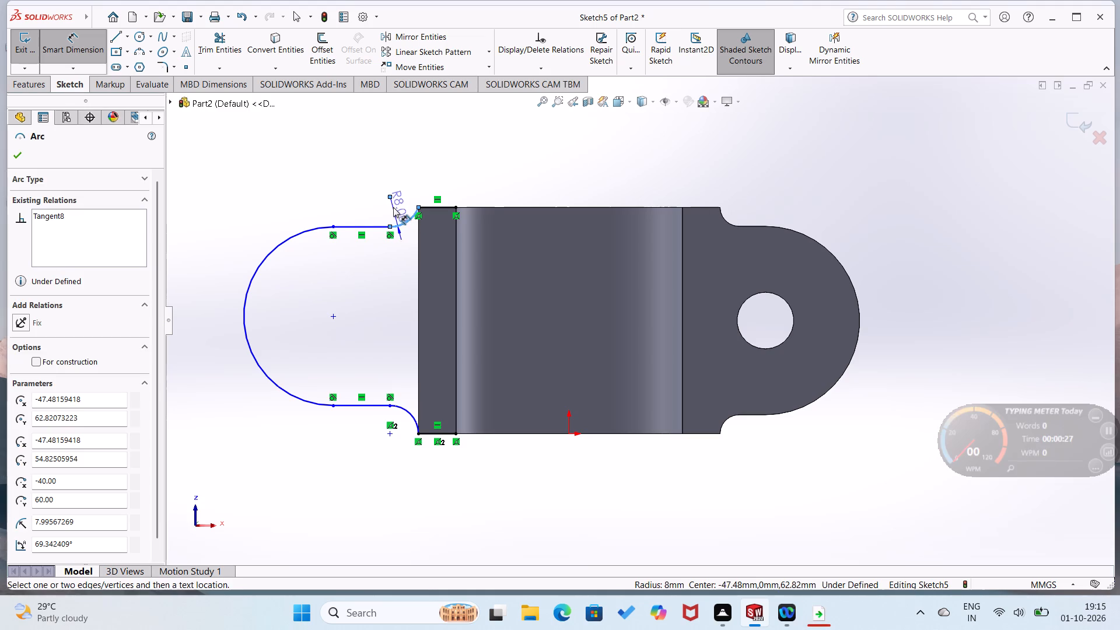
{"action": "left_click", "coordinate": [393, 207]}
{"action": "key", "text": "7"}
{"action": "key", "text": "Return"}
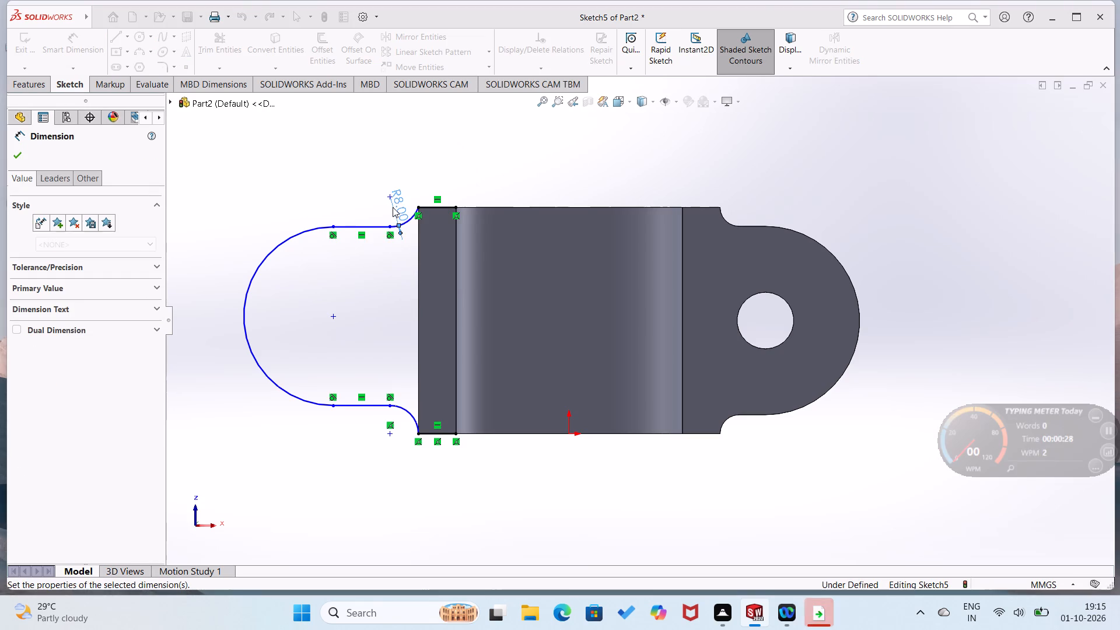
{"action": "left_click", "coordinate": [365, 304]}
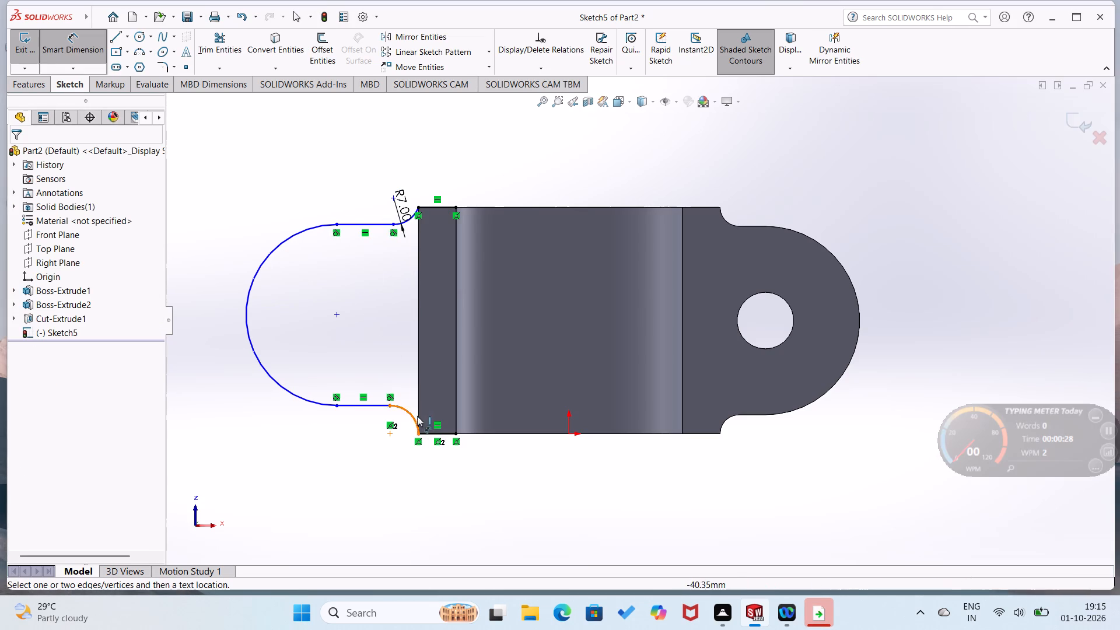
{"action": "left_click", "coordinate": [412, 418]}
{"action": "left_click", "coordinate": [387, 445]}
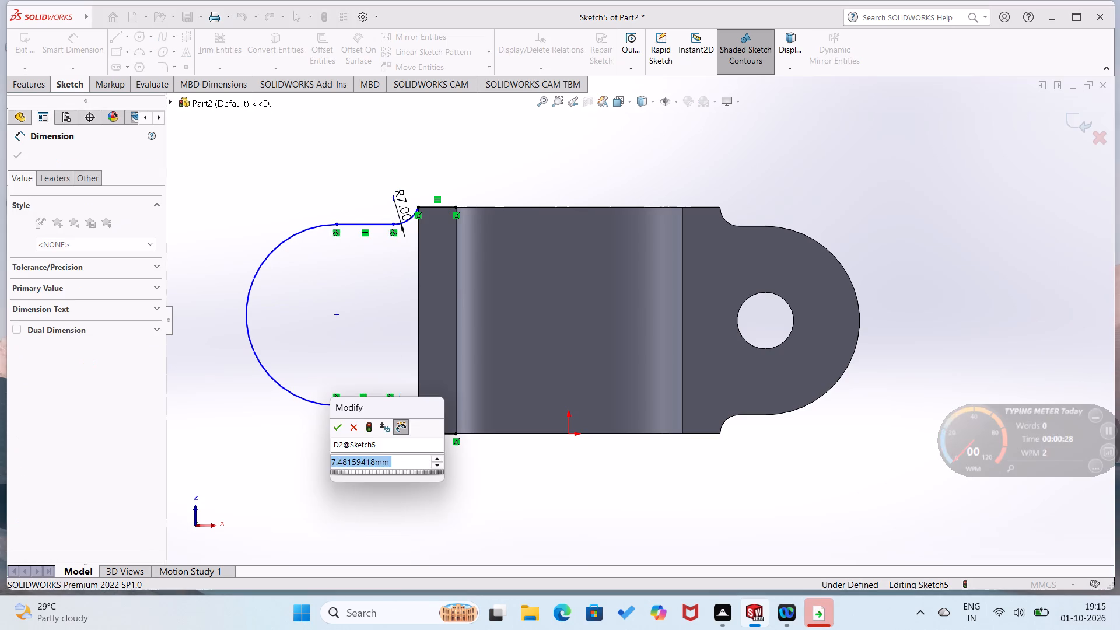
{"action": "key", "text": "7"}
{"action": "key", "text": "Return"}
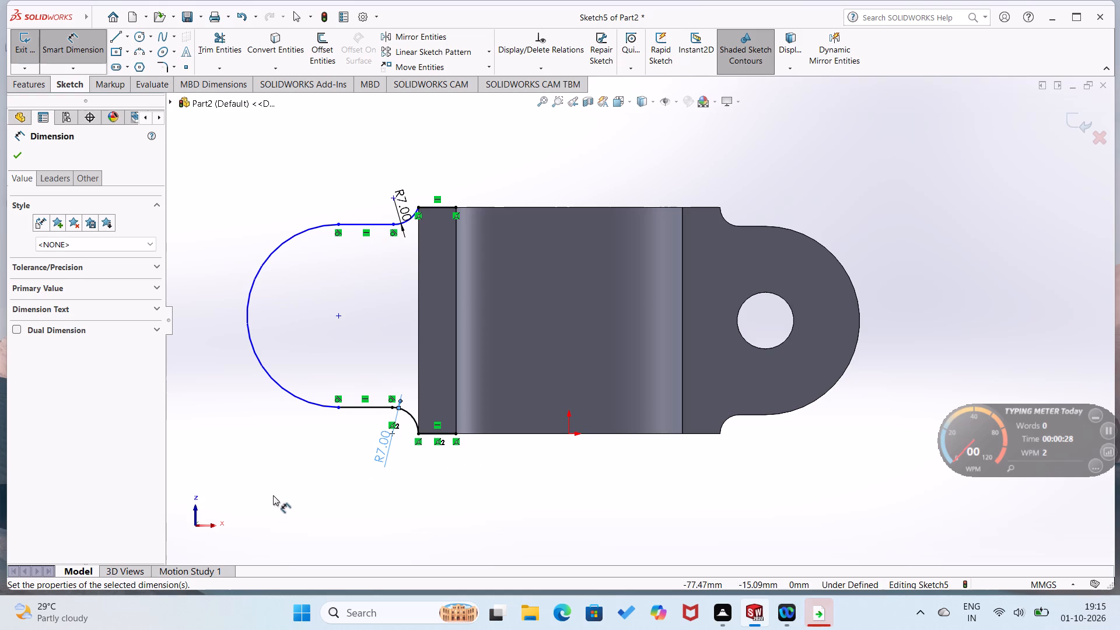
{"action": "left_click", "coordinate": [272, 513]}
Dimension the flange outline's origin-end horizontal line to 10 mm.
{"action": "left_click", "coordinate": [365, 409]}
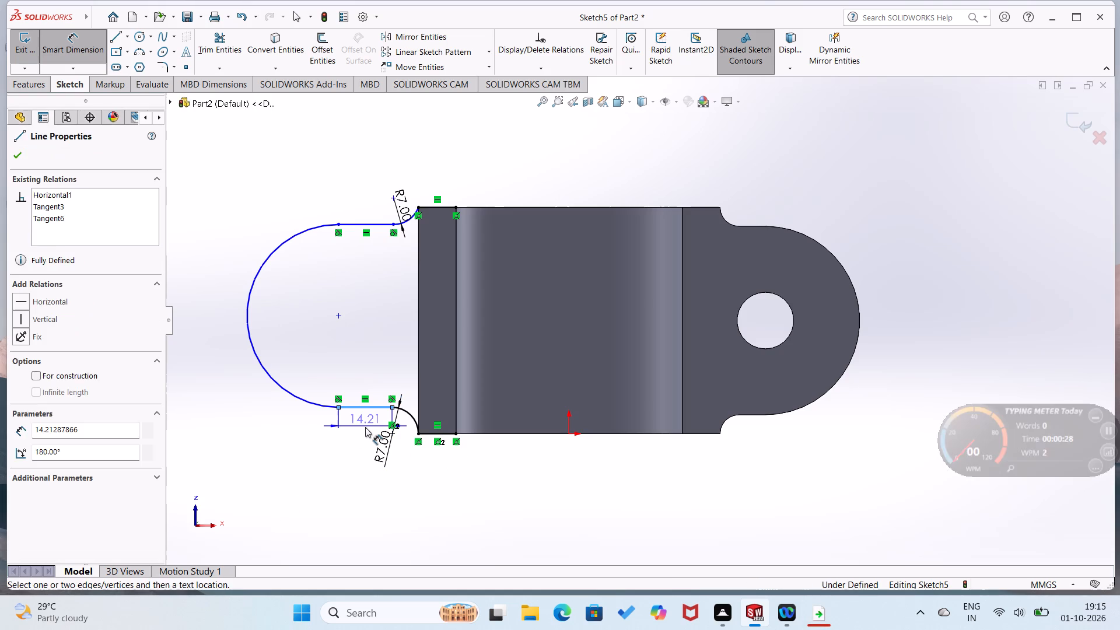
{"action": "left_click", "coordinate": [365, 428]}
{"action": "type", "text": "10"}
{"action": "key", "text": "Return"}
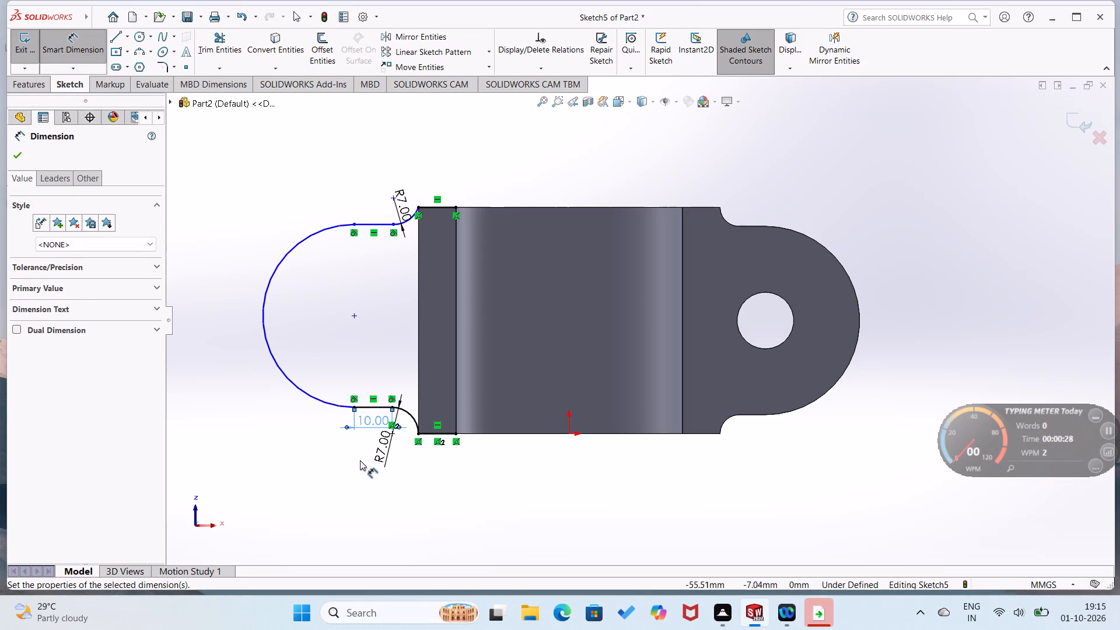
{"action": "left_click", "coordinate": [359, 461]}
Set the origin-end line's length to 15 mm and dimension the matching far-end horizontal line to 15 mm.
{"action": "double_click", "coordinate": [362, 423]}
{"action": "type", "text": "15"}
{"action": "key", "text": "Return"}
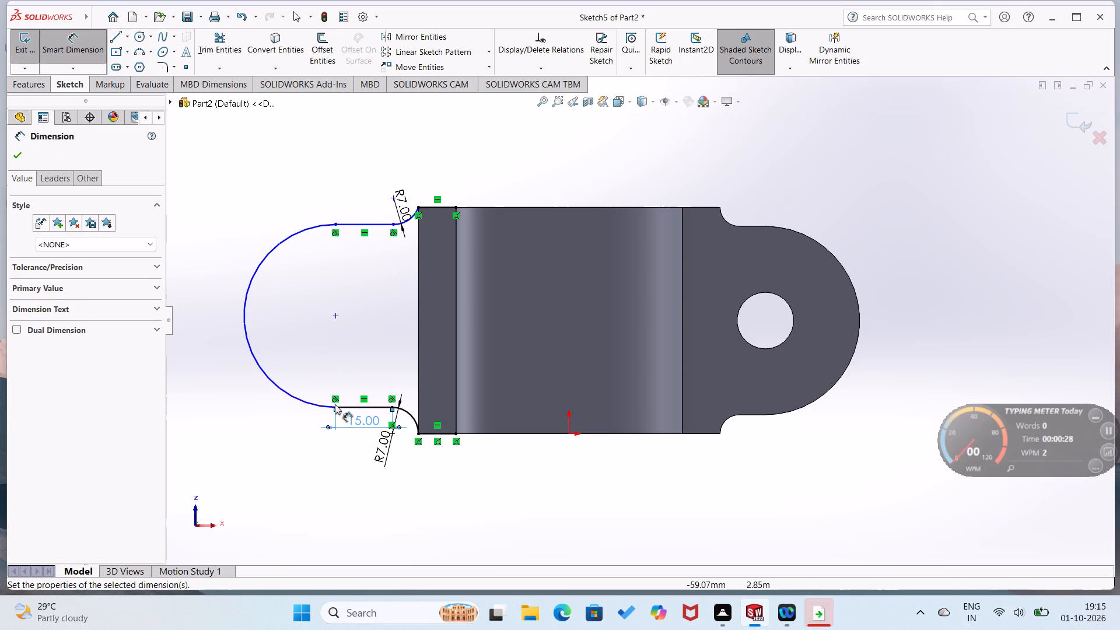
{"action": "left_click", "coordinate": [353, 224]}
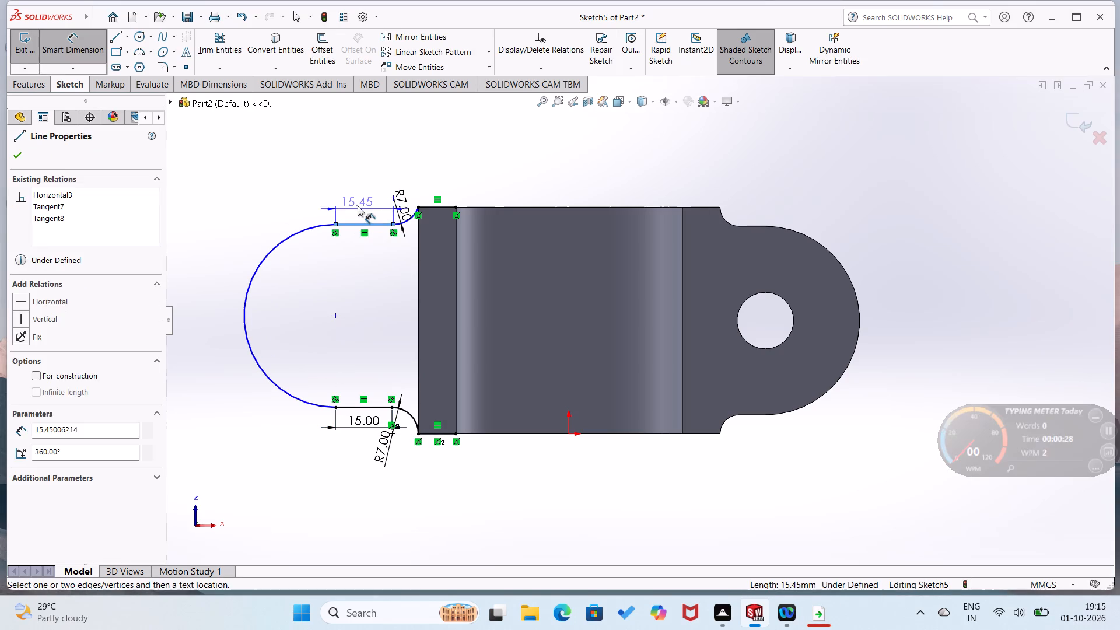
{"action": "left_click", "coordinate": [358, 206]}
{"action": "key", "text": "1"}
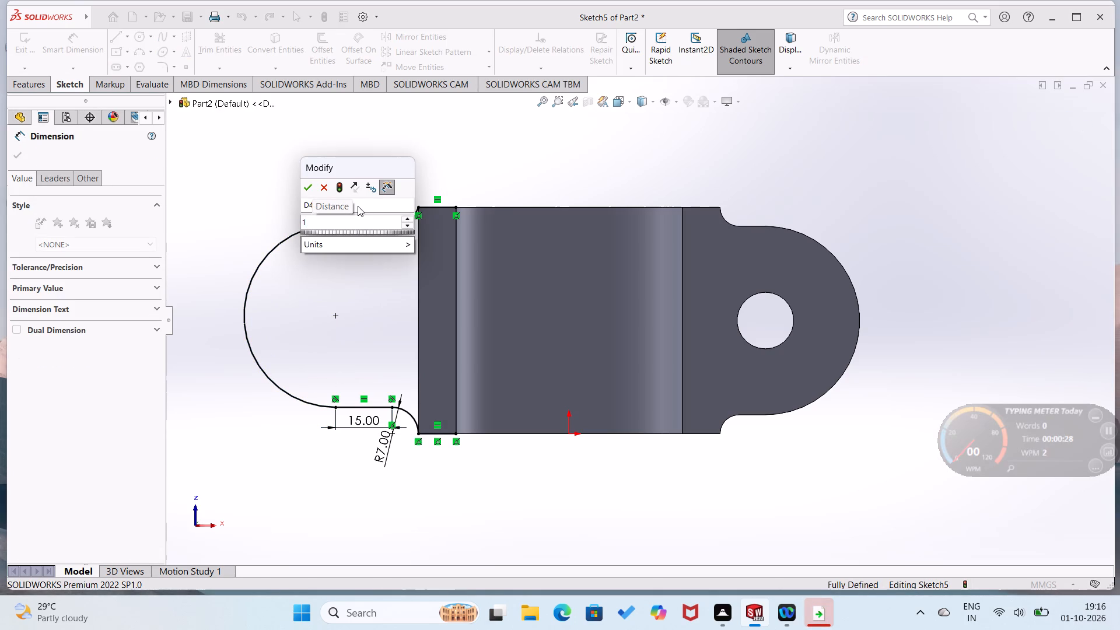
{"action": "key", "text": "5"}
{"action": "key", "text": "Return"}
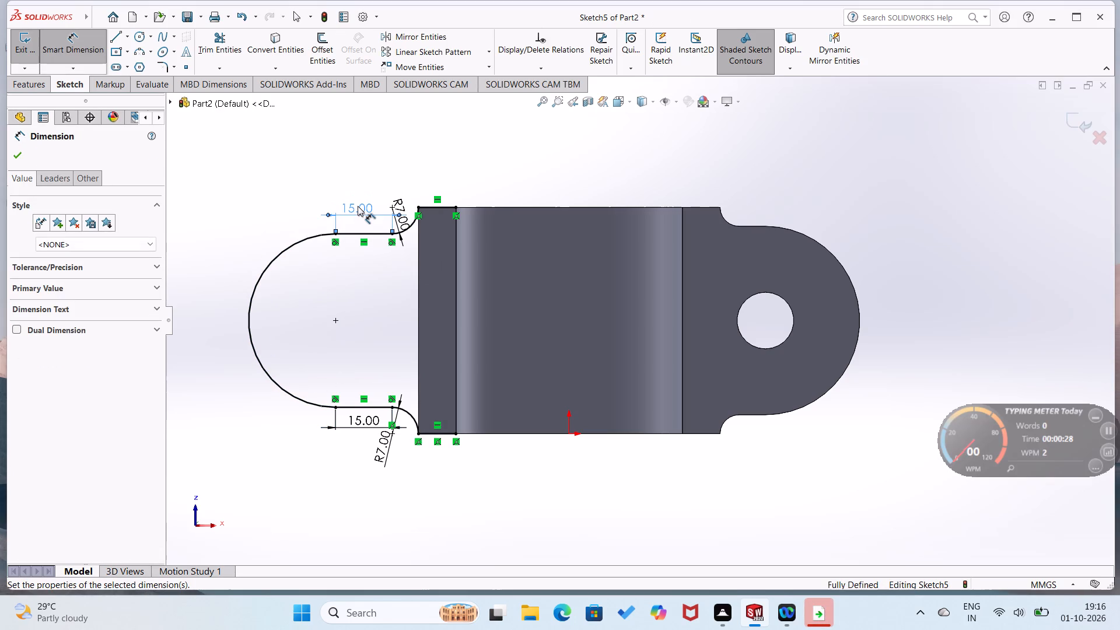
{"action": "left_click", "coordinate": [332, 288]}
Close the flange profile with a 60 mm vertical line along the face's inner edge, joining the two end lines.
{"action": "right_click_drag", "start_coordinate": [386, 288], "coordinate": [324, 332]}
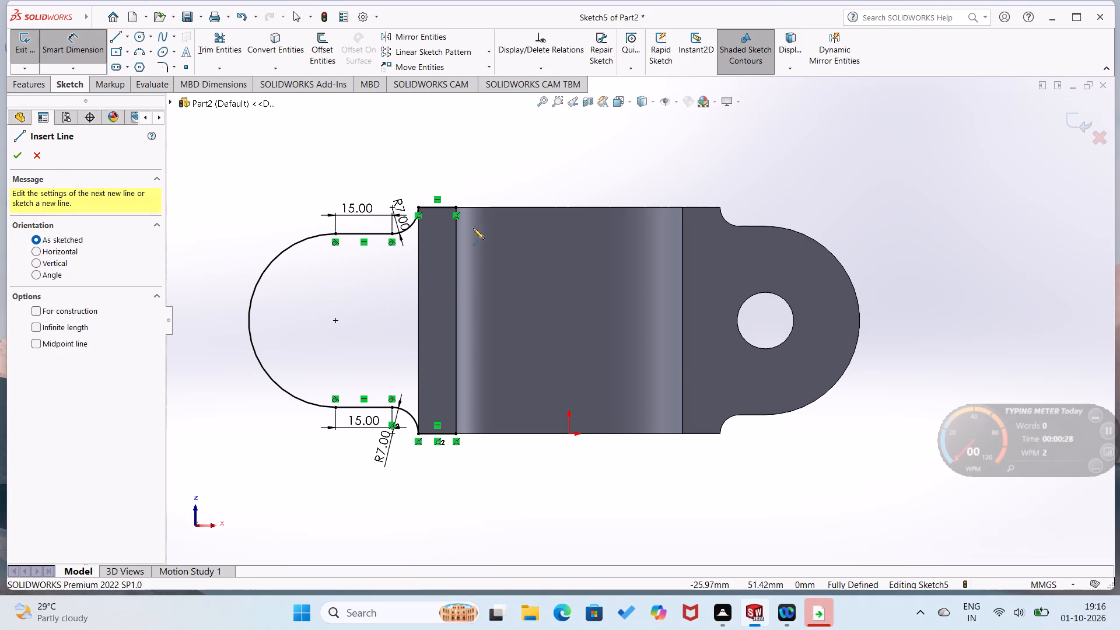
{"action": "left_click", "coordinate": [458, 208]}
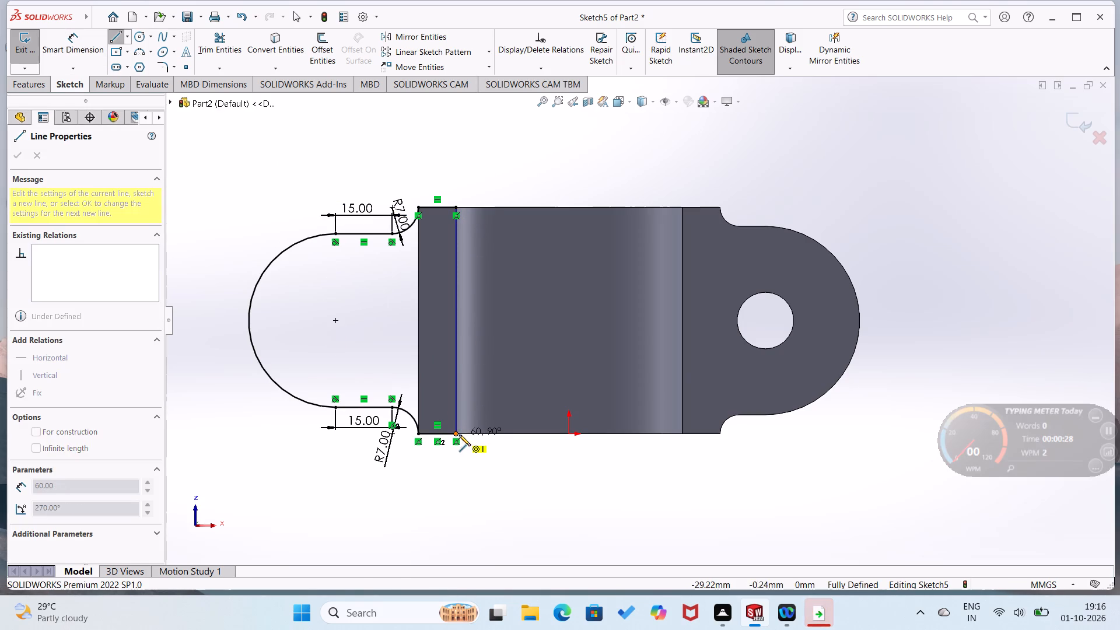
{"action": "left_click", "coordinate": [453, 435]}
{"action": "right_click_drag", "start_coordinate": [386, 562], "coordinate": [388, 429]}
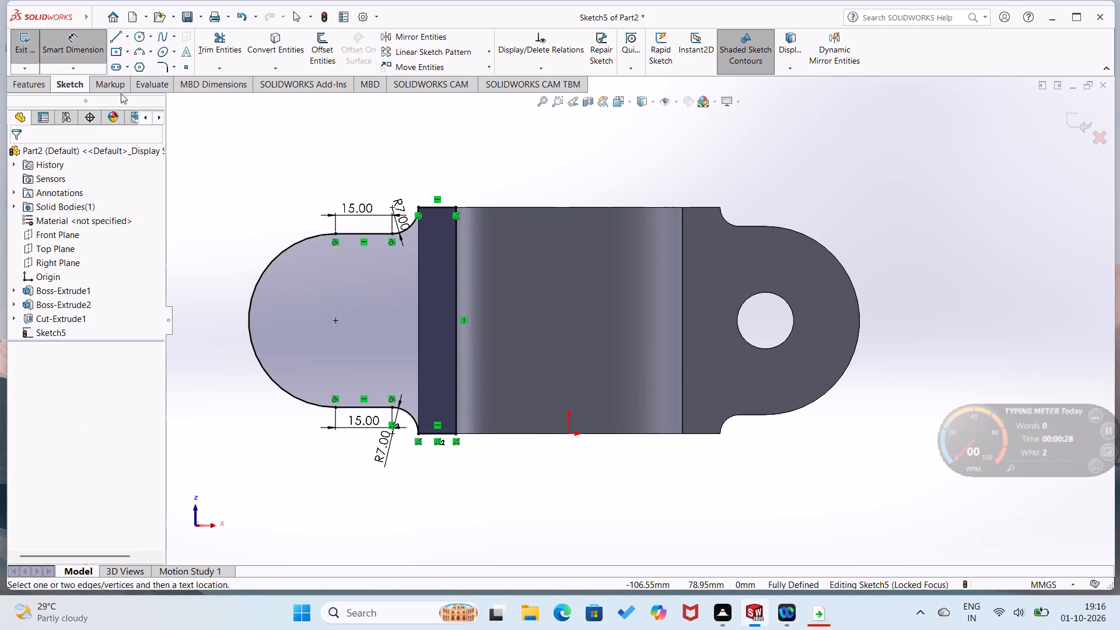
Extrude the closed flange profile 10 mm in the reversed direction, merged with the half-cylinder body.
{"action": "left_click", "coordinate": [20, 82]}
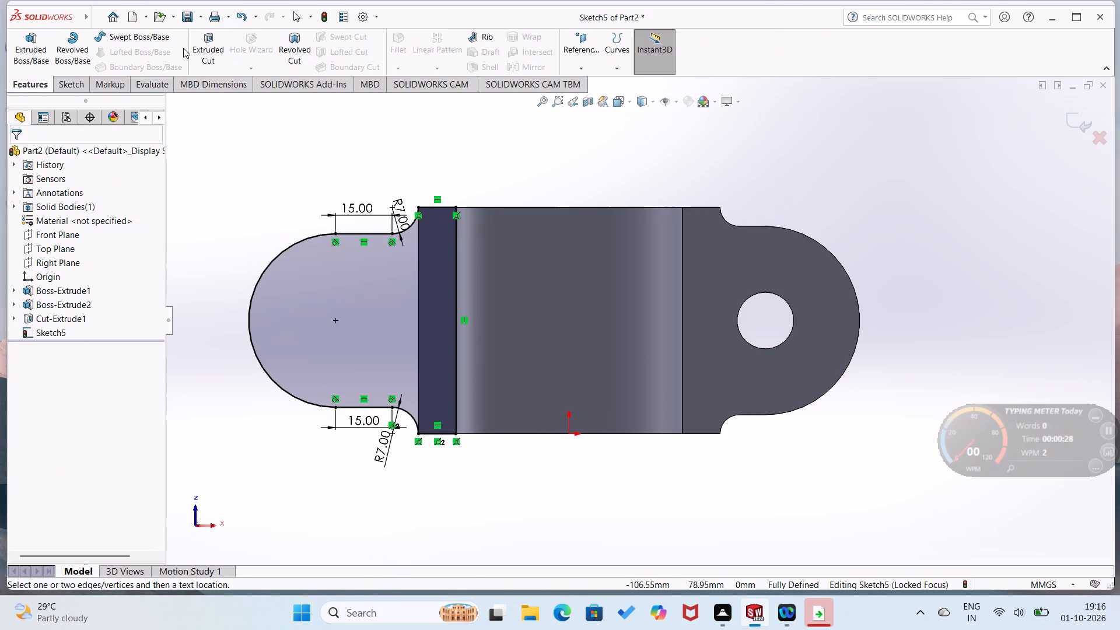
{"action": "left_click", "coordinate": [12, 56]}
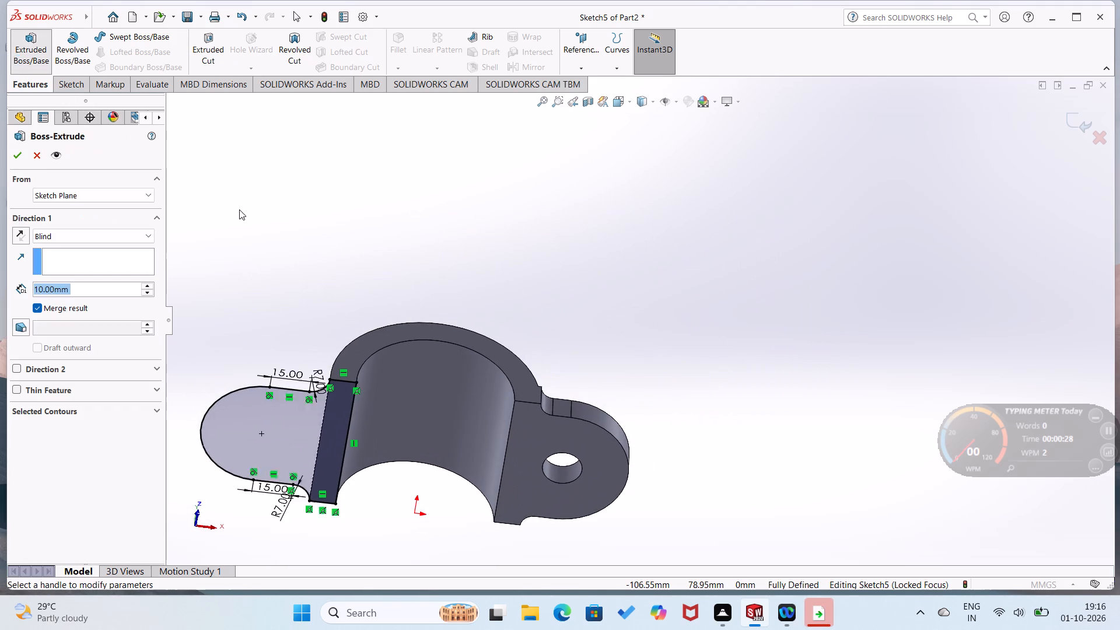
{"action": "left_click", "coordinate": [18, 229]}
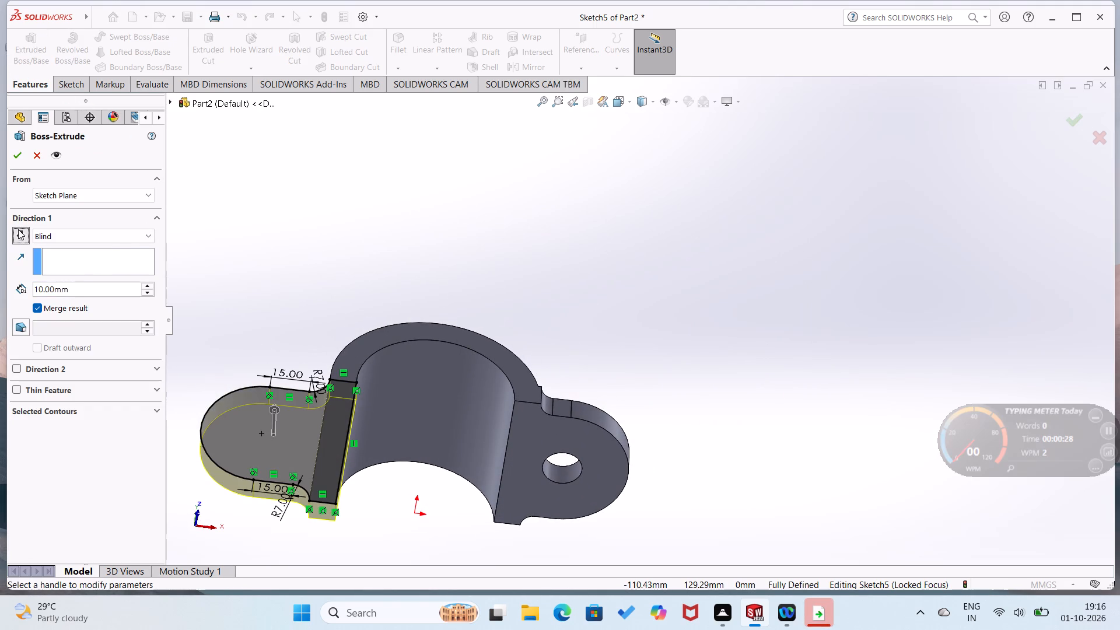
{"action": "left_click", "coordinate": [15, 154]}
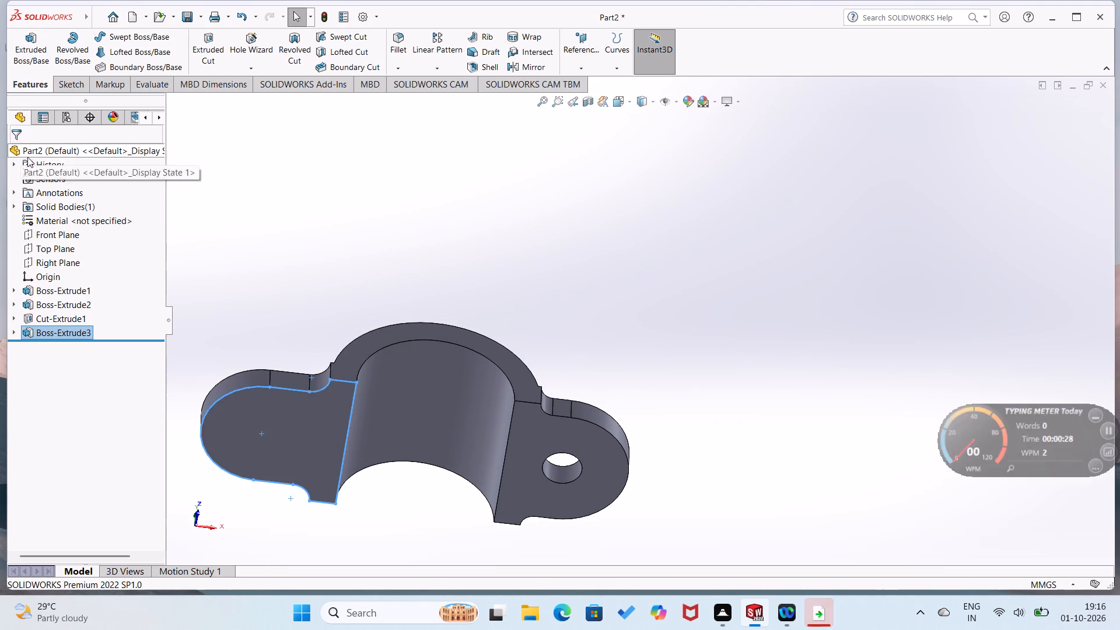
{"action": "left_click", "coordinate": [274, 217]}
Open a sketch on the new flange's outer flat face and draw a circle about 19 mm in diameter, concentric with its rounded end.
{"action": "middle_click_drag", "start_coordinate": [315, 252], "coordinate": [358, 508]}
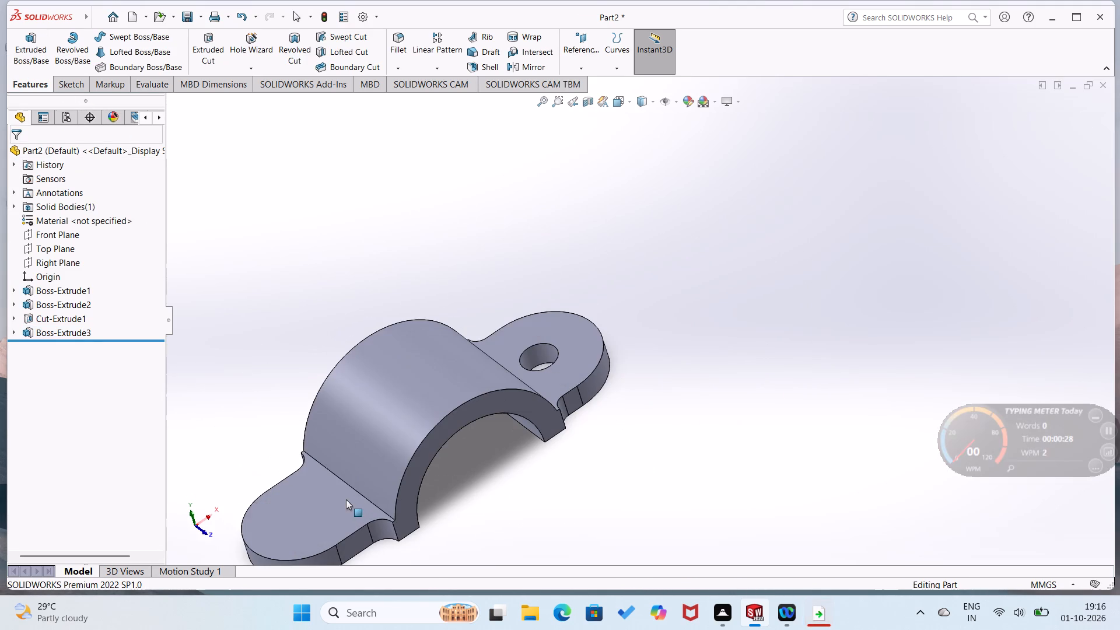
{"action": "right_click", "coordinate": [330, 500]}
{"action": "left_click", "coordinate": [361, 335]}
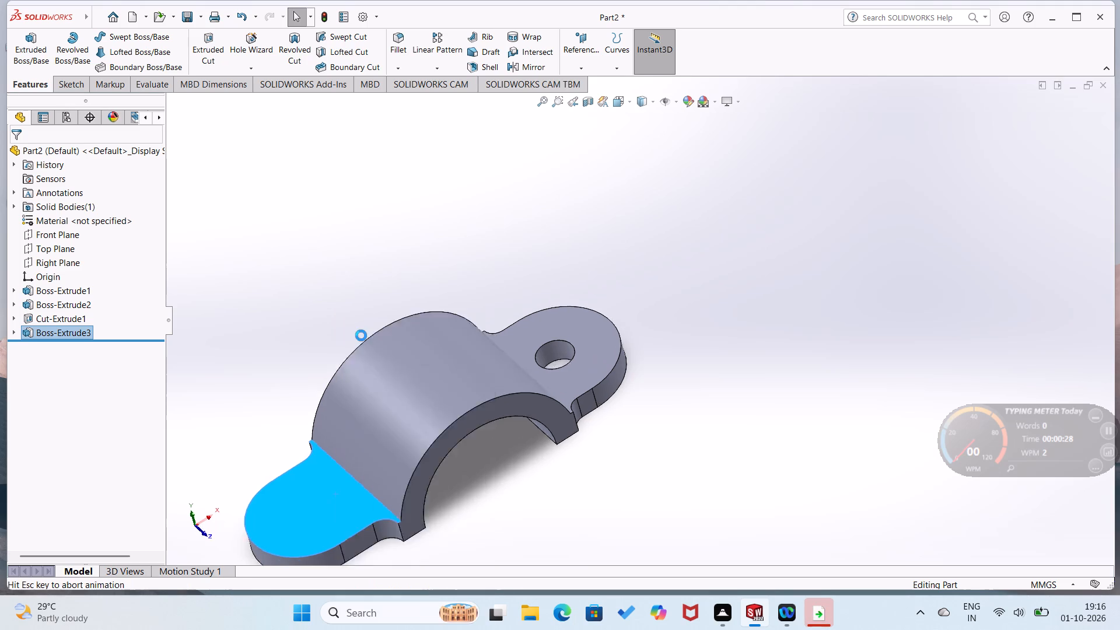
{"action": "left_click", "coordinate": [320, 381]}
{"action": "right_click_drag", "start_coordinate": [279, 422], "coordinate": [402, 442]}
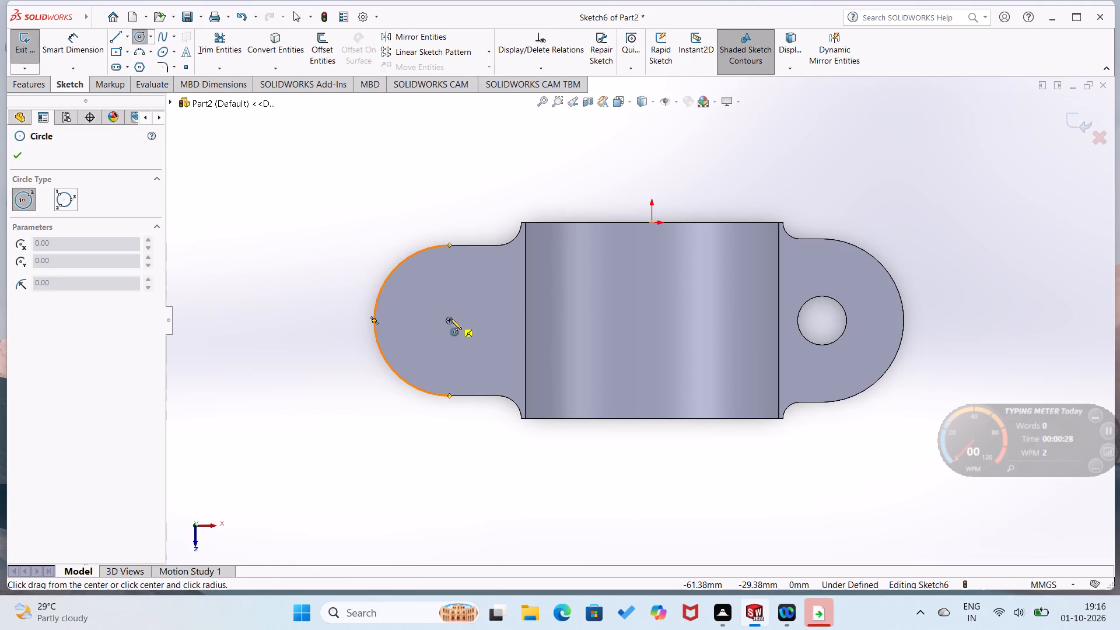
{"action": "left_click", "coordinate": [450, 319]}
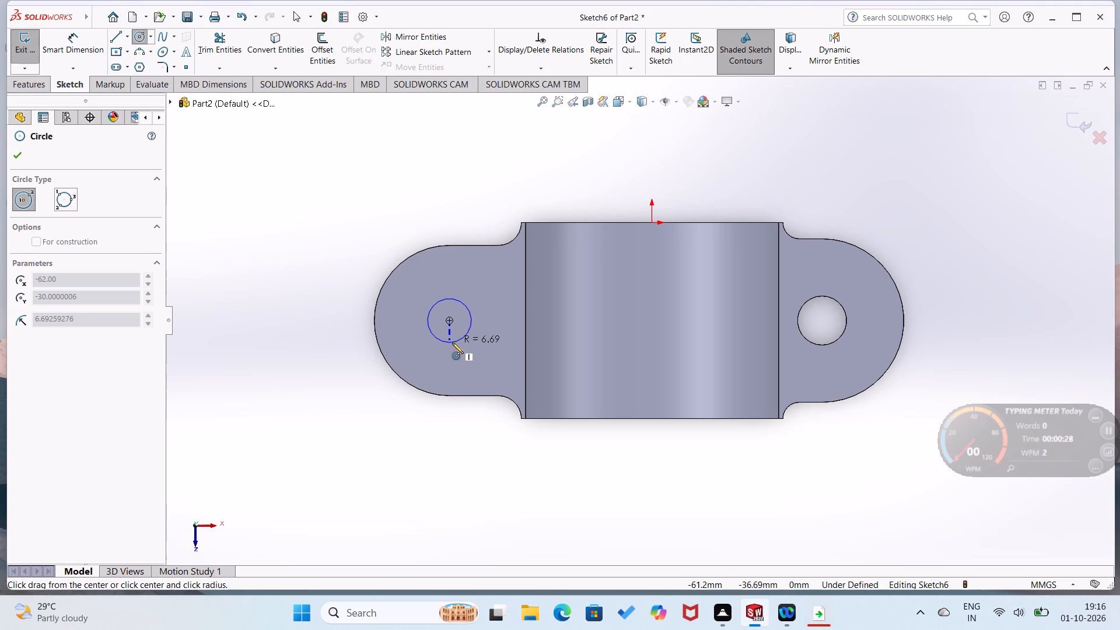
{"action": "left_click", "coordinate": [453, 352]}
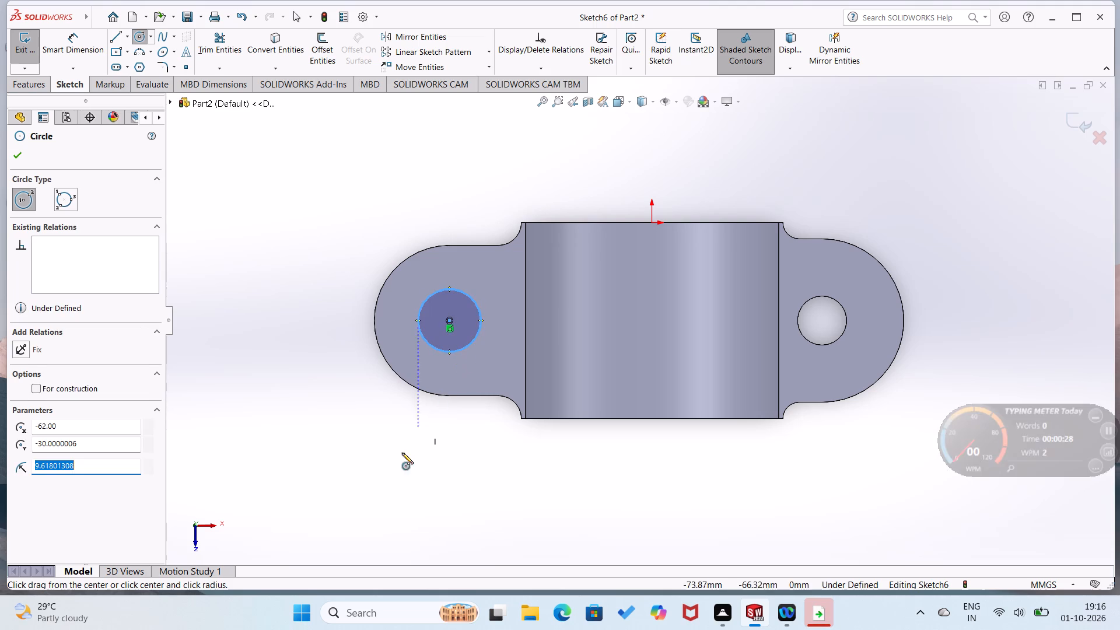
Dimension the flange circle's diameter to 20 mm.
{"action": "right_click_drag", "start_coordinate": [397, 461], "coordinate": [396, 370]}
{"action": "left_click", "coordinate": [437, 347]}
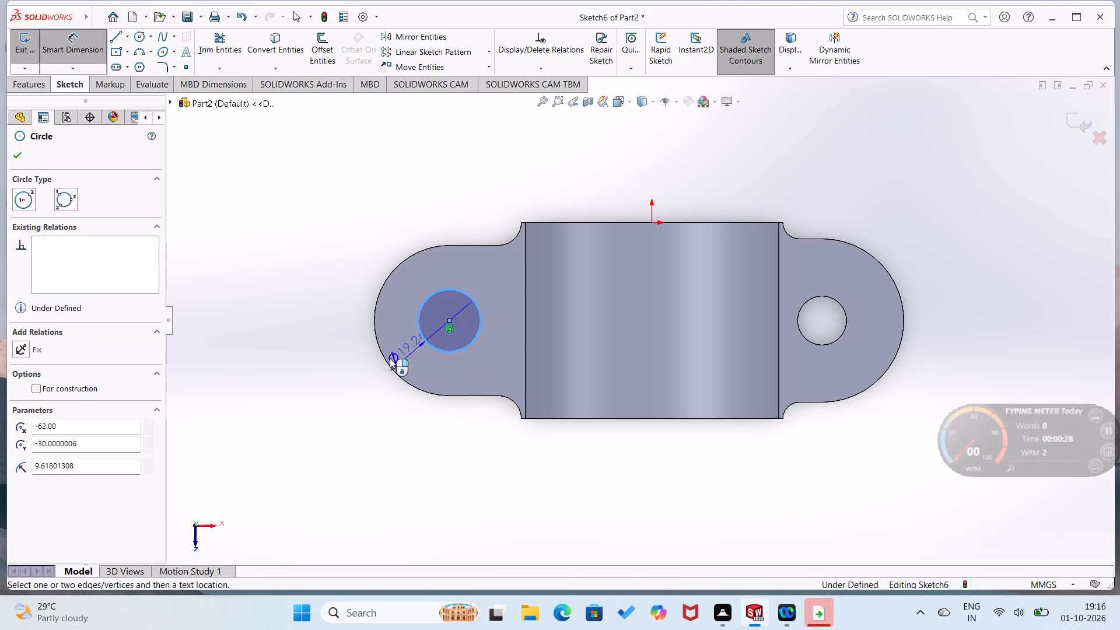
{"action": "left_click", "coordinate": [362, 363]}
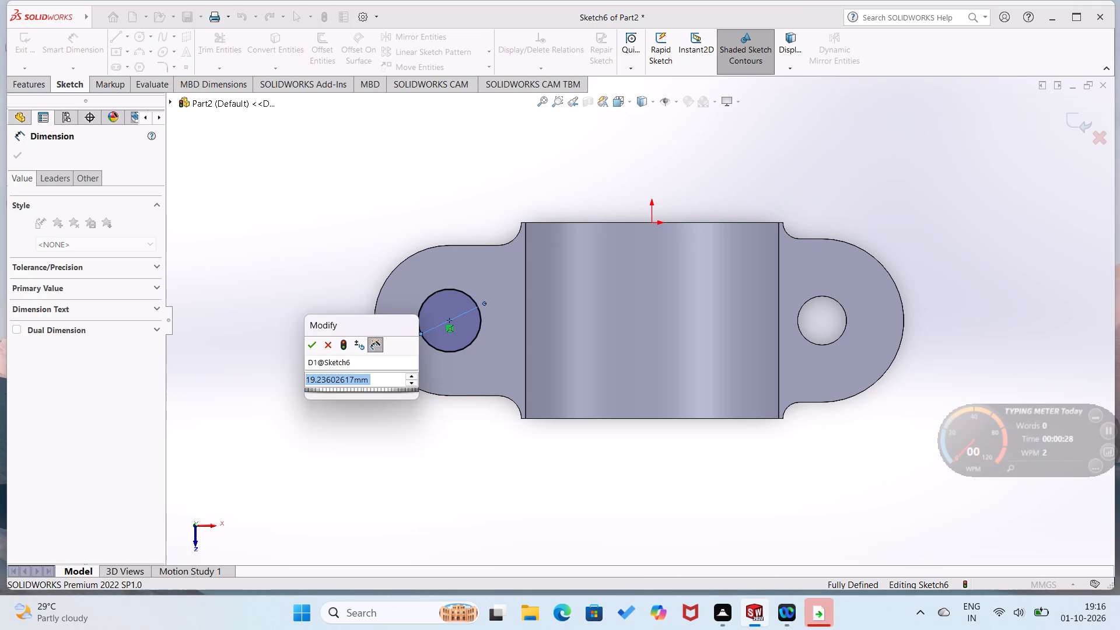
{"action": "type", "text": "20"}
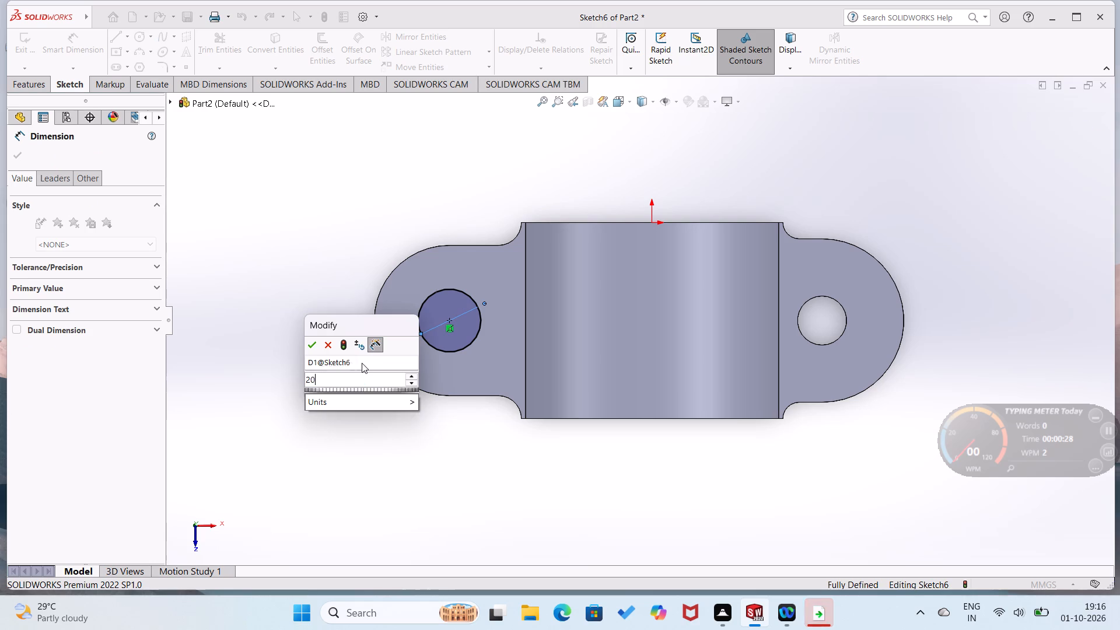
{"action": "key", "text": "Return"}
{"action": "left_click", "coordinate": [370, 435]}
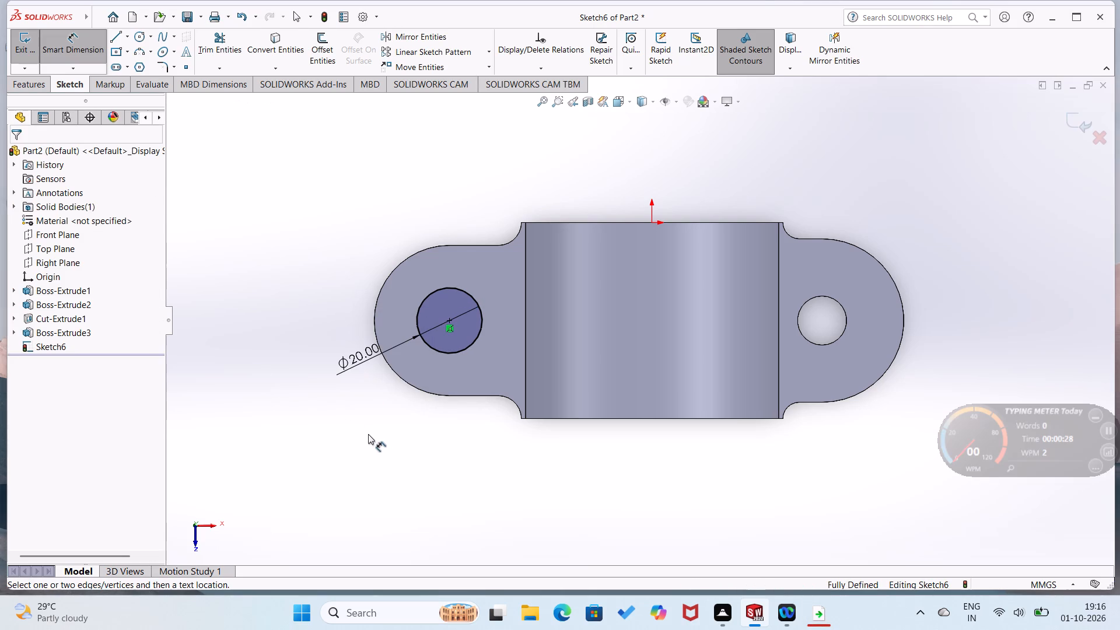
Cut the 20 mm circle through the flange with a 10 mm blind extruded cut.
{"action": "left_click", "coordinate": [36, 89]}
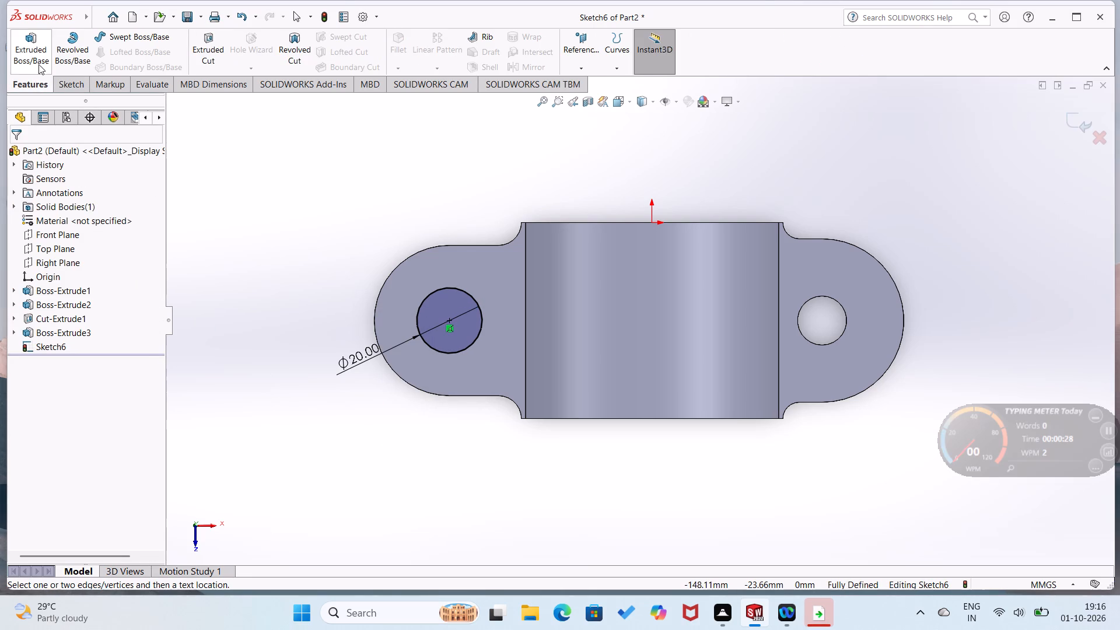
{"action": "left_click", "coordinate": [202, 65]}
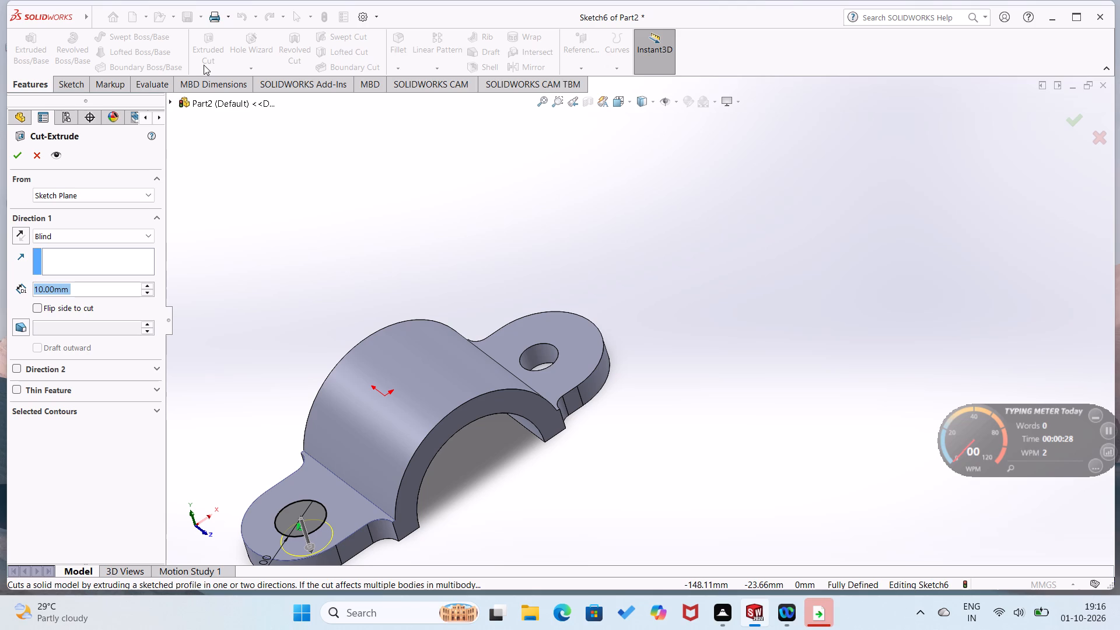
{"action": "left_click", "coordinate": [16, 155]}
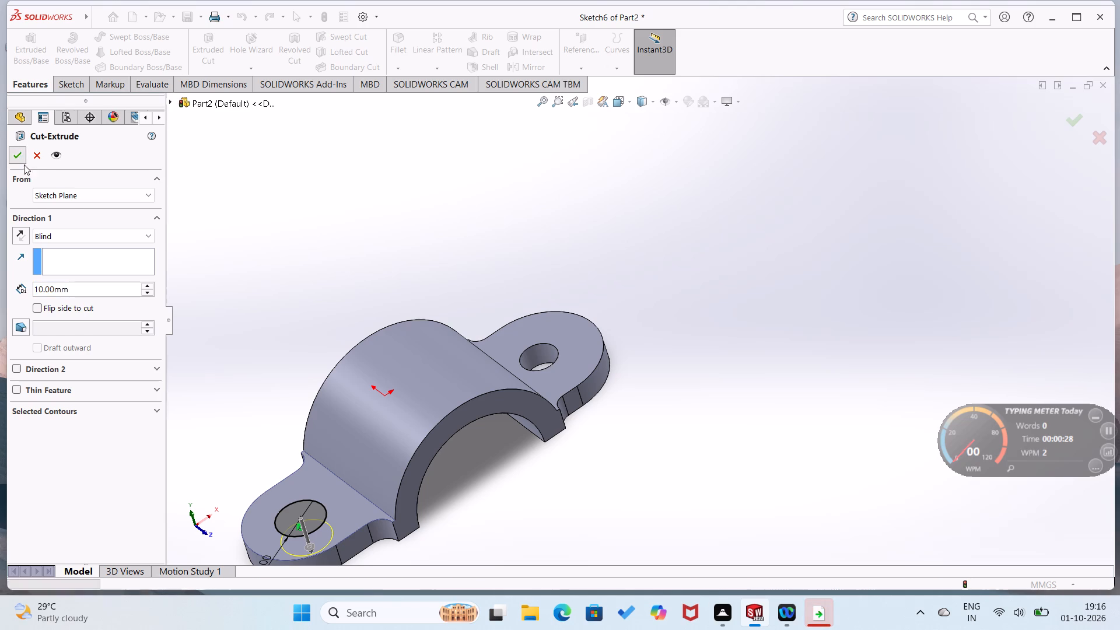
{"action": "left_click", "coordinate": [234, 288]}
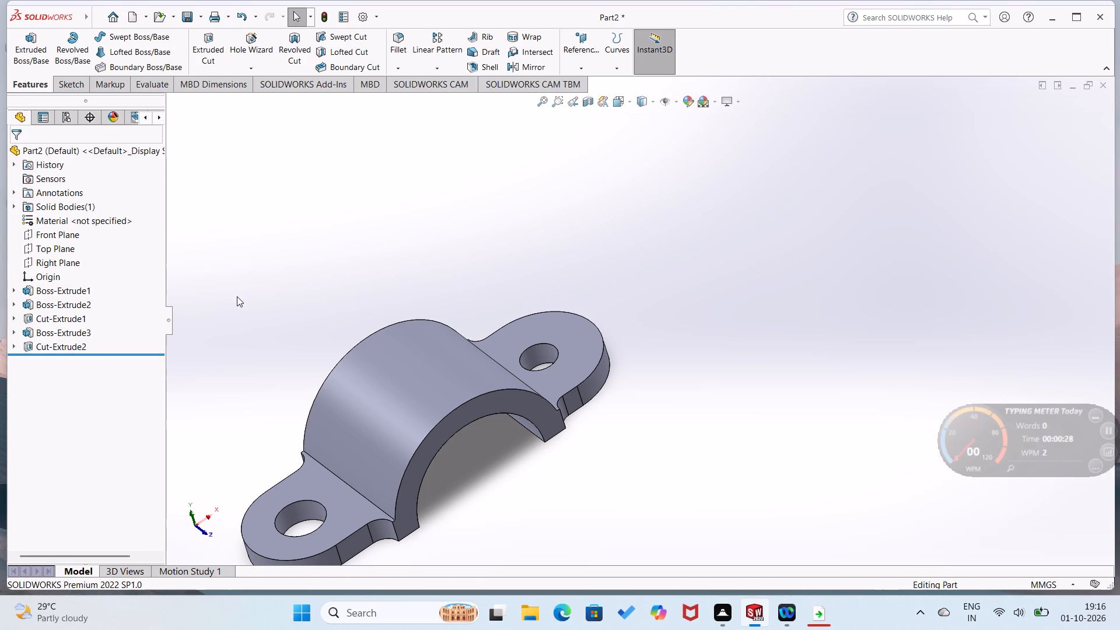
Open a sketch on the half-cylinder's end face and draw inward-slanting lines about 73 mm and 75 mm long from its two outer bottom corners.
{"action": "middle_click_drag", "start_coordinate": [304, 406], "coordinate": [359, 441]}
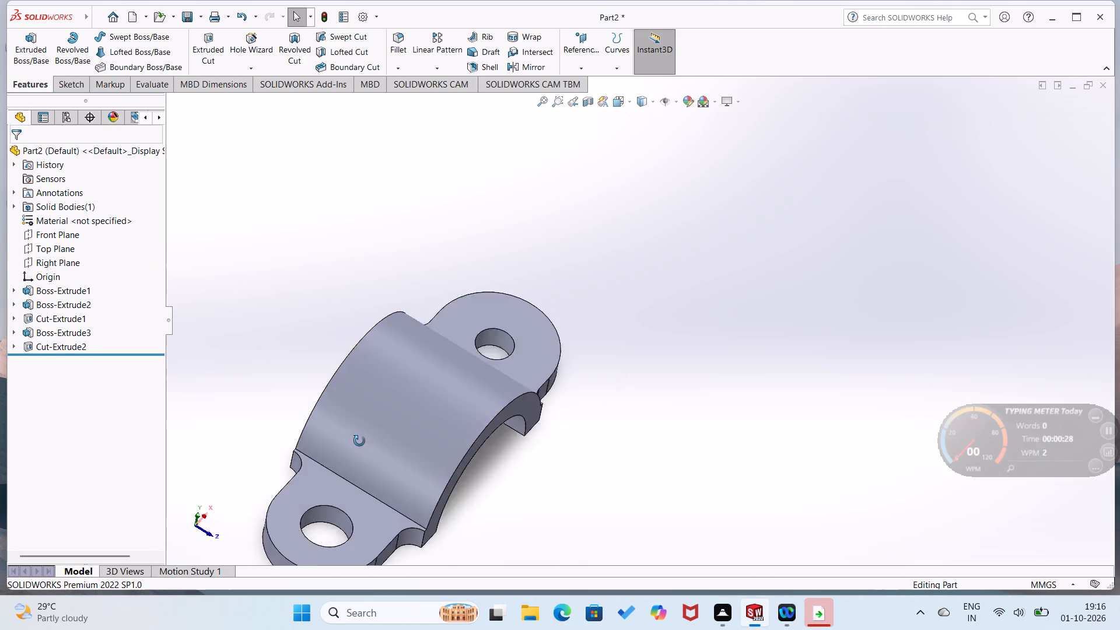
{"action": "middle_click_drag", "start_coordinate": [359, 441], "coordinate": [419, 475]}
{"action": "right_click", "coordinate": [347, 464]}
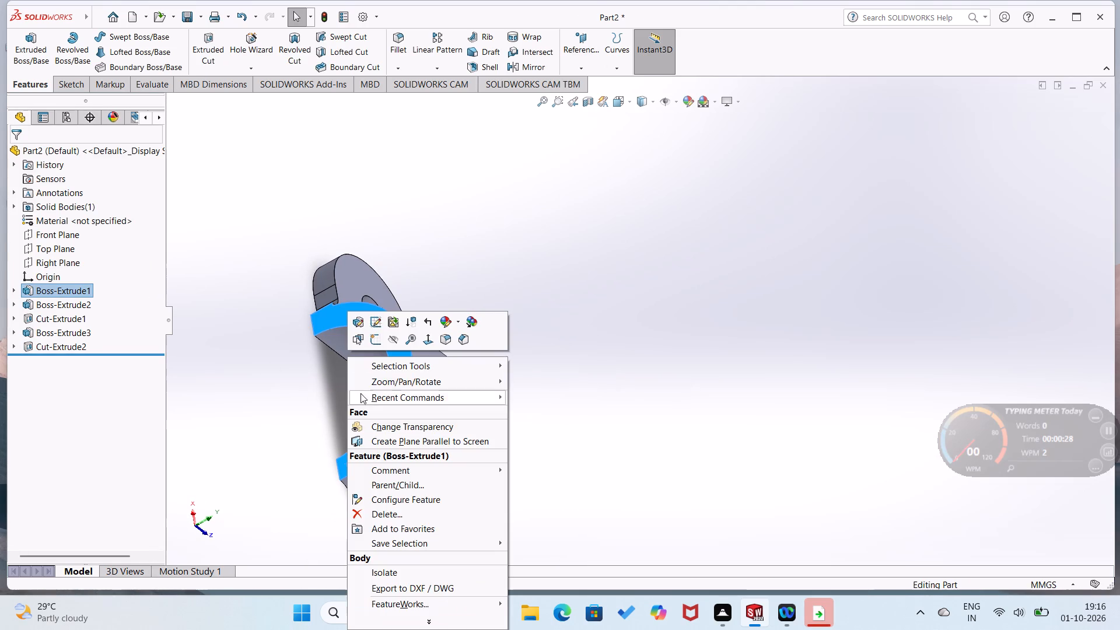
{"action": "left_click", "coordinate": [372, 341]}
{"action": "left_click", "coordinate": [347, 434]}
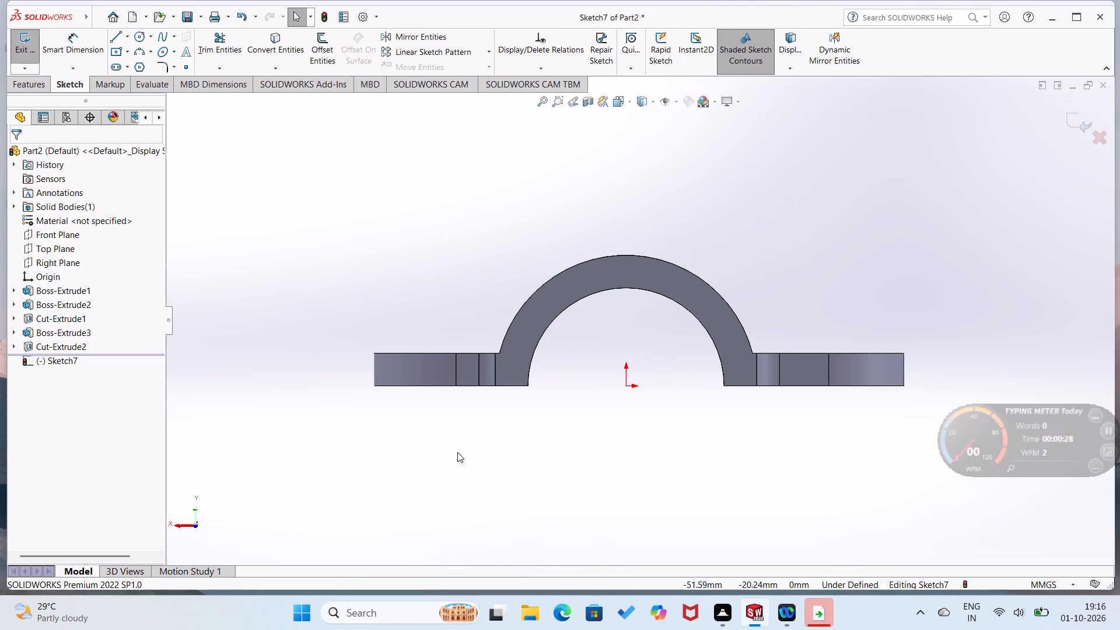
{"action": "right_click_drag", "start_coordinate": [457, 457], "coordinate": [367, 485]}
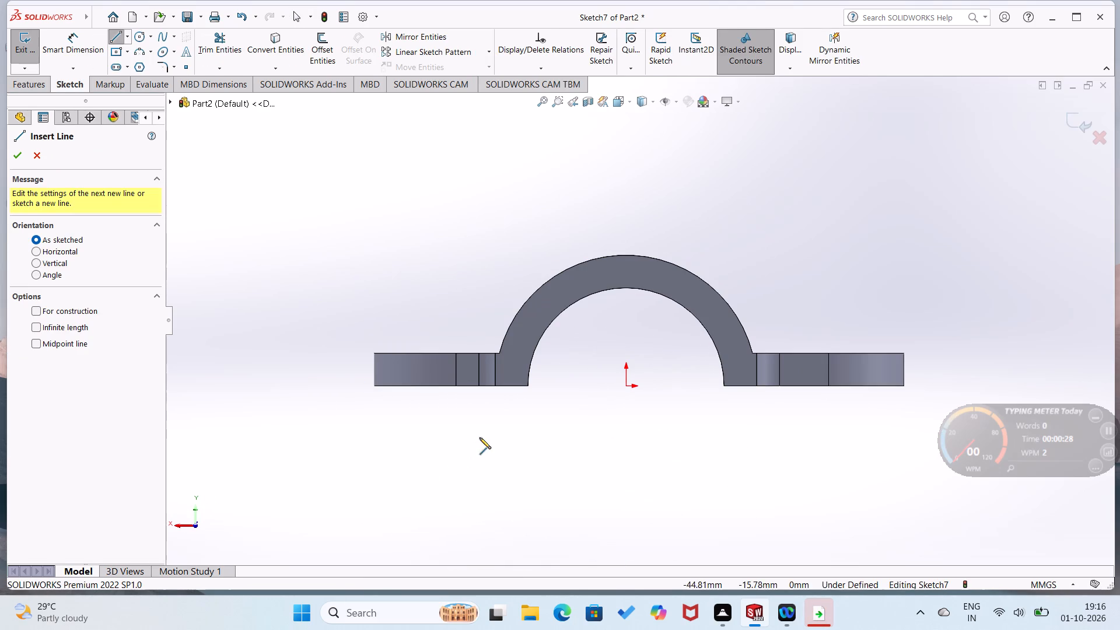
{"action": "left_click", "coordinate": [496, 384]}
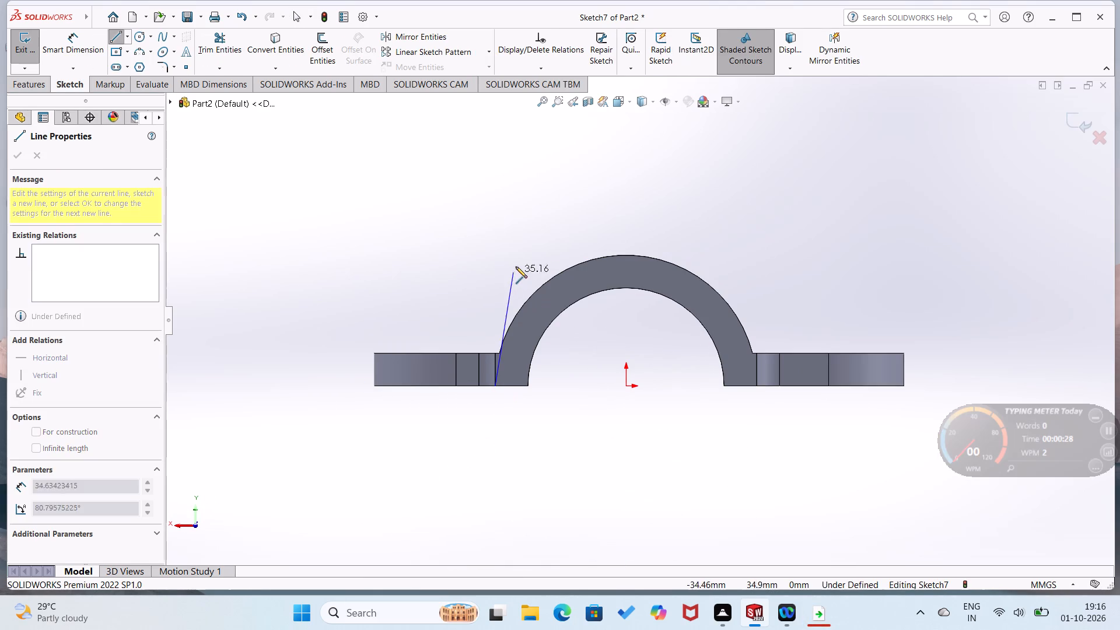
{"action": "left_click", "coordinate": [527, 149]}
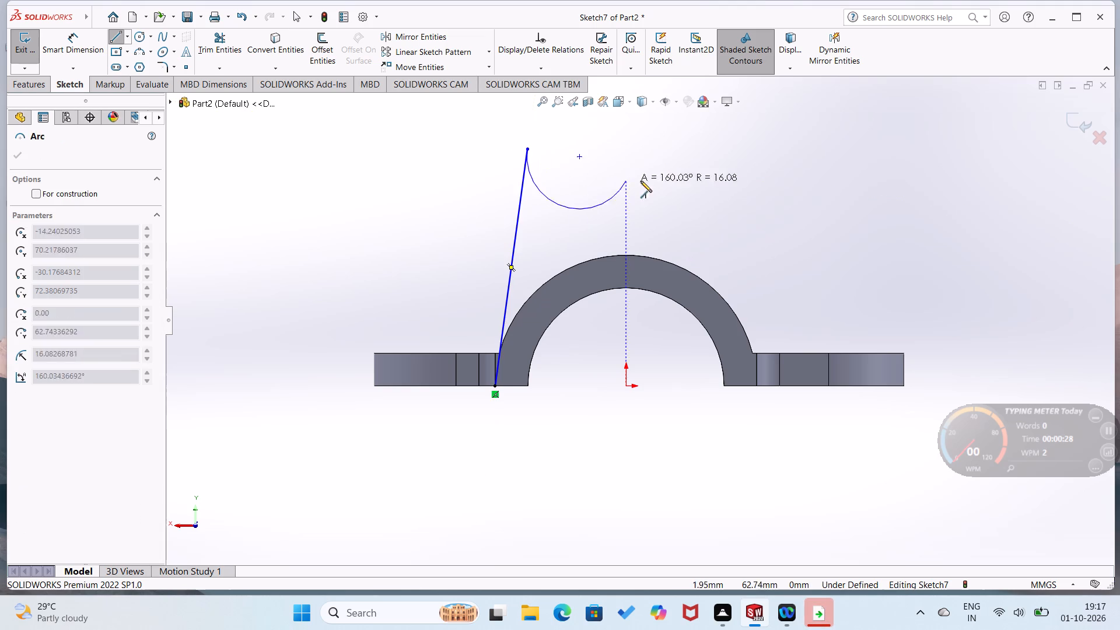
{"action": "right_click_drag", "start_coordinate": [661, 213], "coordinate": [694, 152]}
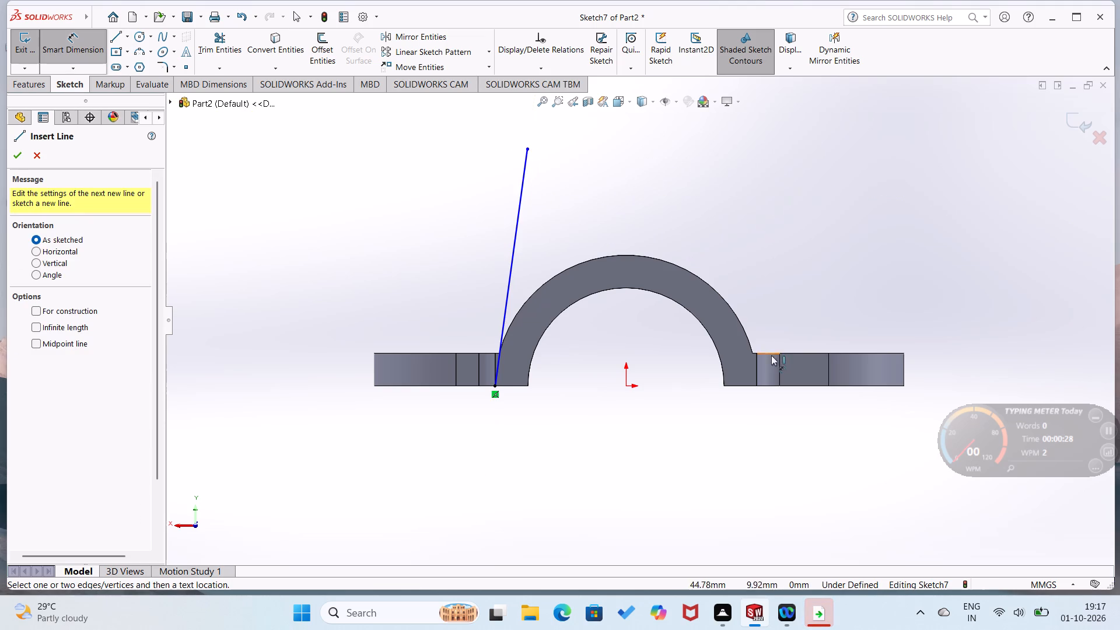
{"action": "right_click_drag", "start_coordinate": [815, 279], "coordinate": [775, 303]}
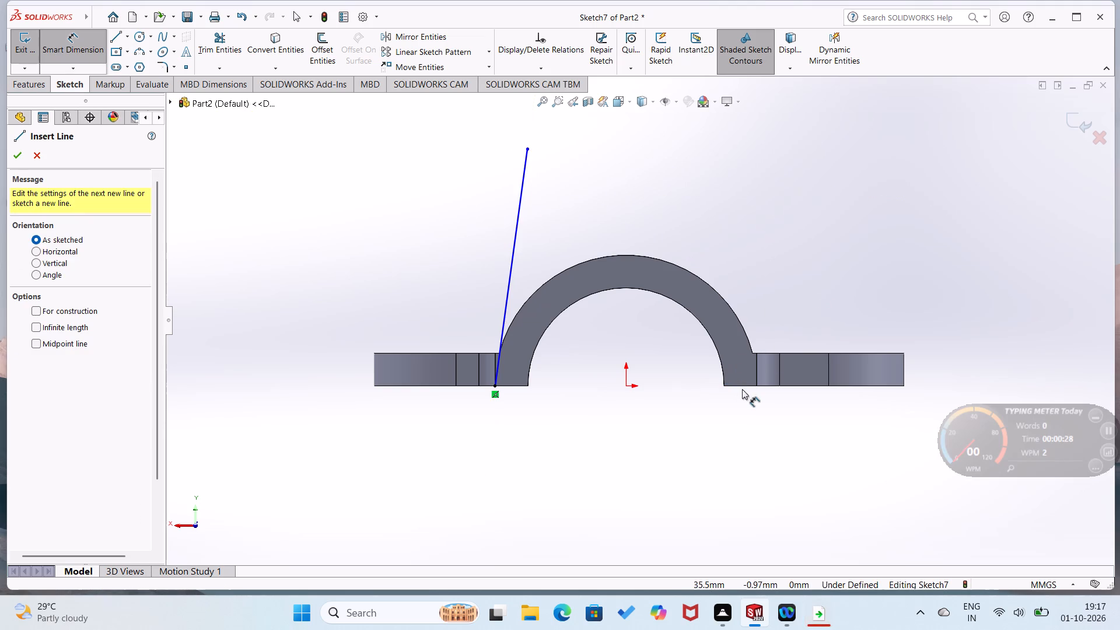
{"action": "right_click_drag", "start_coordinate": [765, 419], "coordinate": [648, 481]}
{"action": "left_click", "coordinate": [758, 387]}
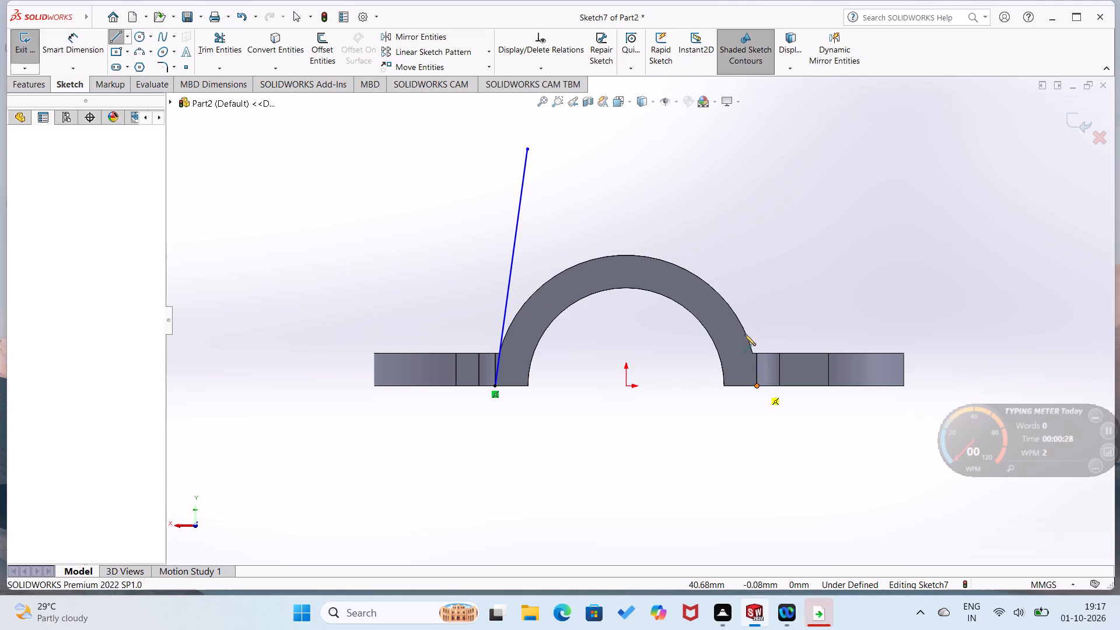
{"action": "left_click", "coordinate": [695, 148]}
{"action": "right_click_drag", "start_coordinate": [767, 287], "coordinate": [814, 150]}
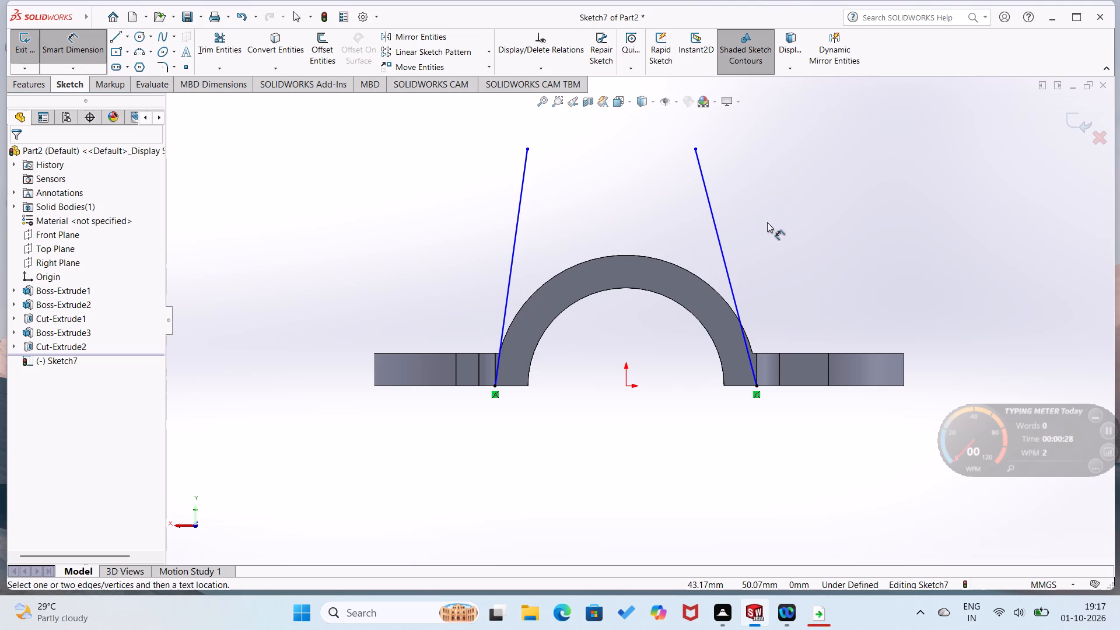
Join the upper ends of the two slanting lines with a horizontal line about 51 mm long.
{"action": "right_click_drag", "start_coordinate": [684, 199], "coordinate": [617, 204]}
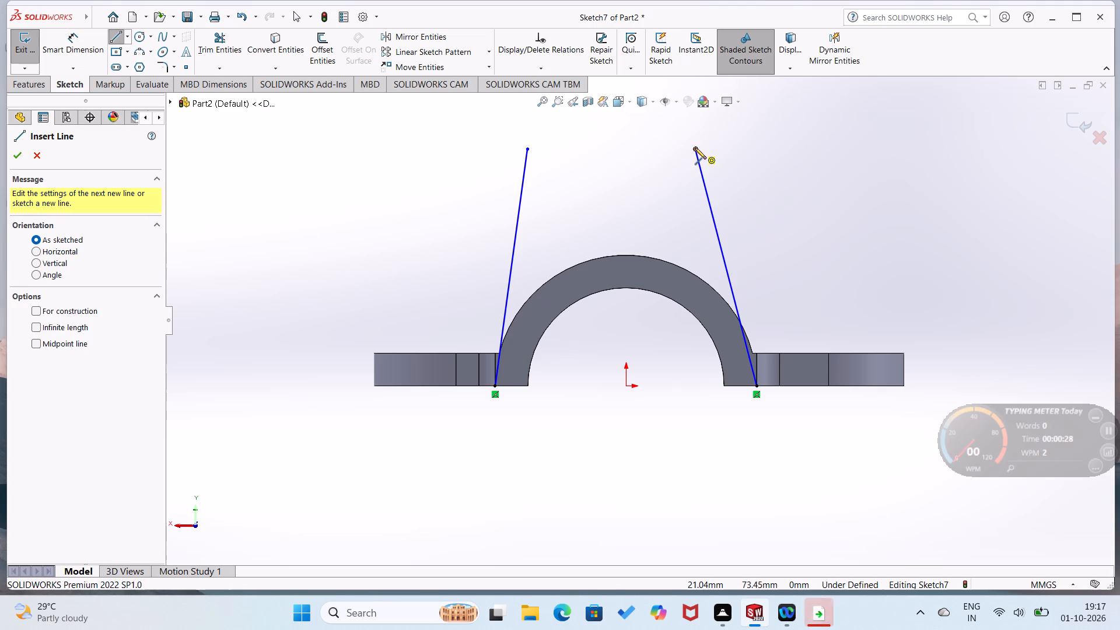
{"action": "left_click", "coordinate": [696, 149]}
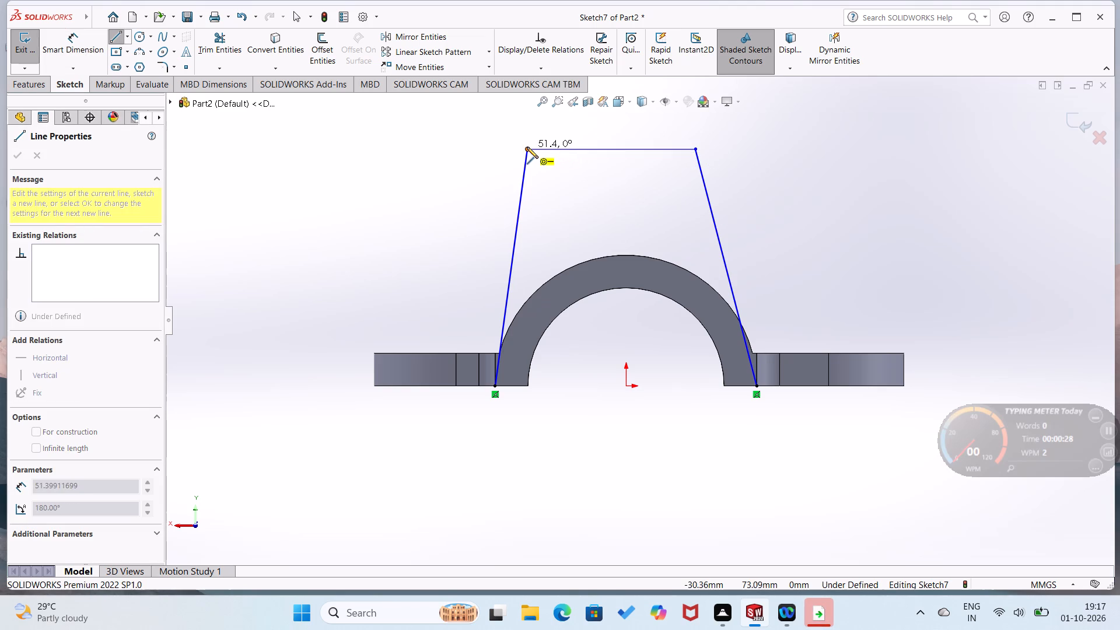
{"action": "left_click", "coordinate": [527, 147]}
{"action": "right_click_drag", "start_coordinate": [443, 204], "coordinate": [430, 158]}
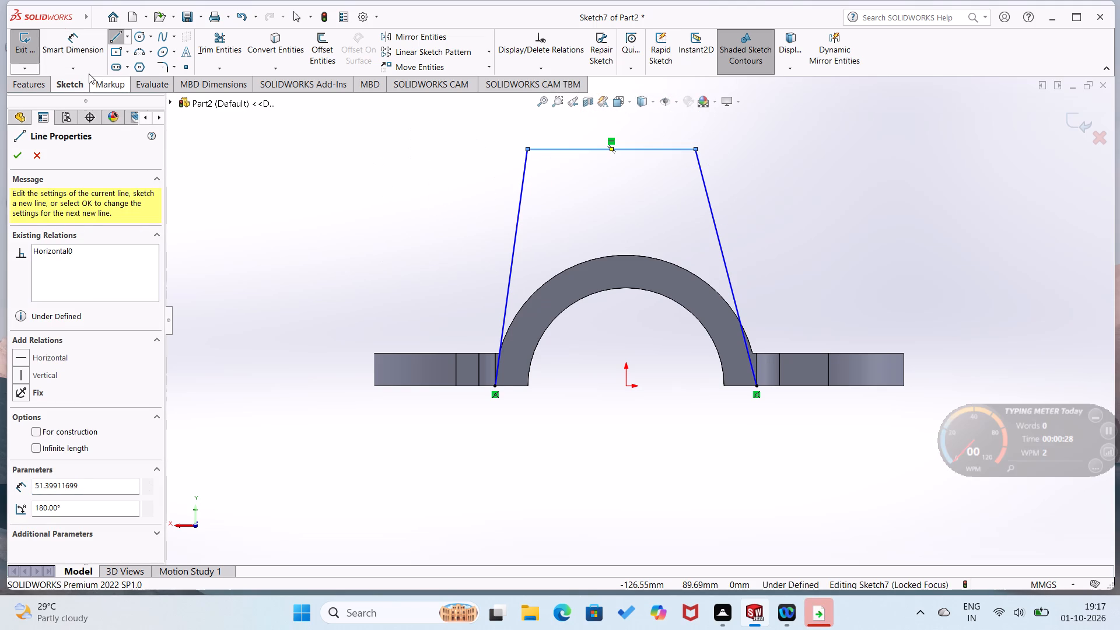
Draw a centerpoint arc of about 25.7 mm radius from the horizontal line's midpoint, bulging toward the half-cylinder between the line's endpoints.
{"action": "left_click", "coordinate": [139, 50]}
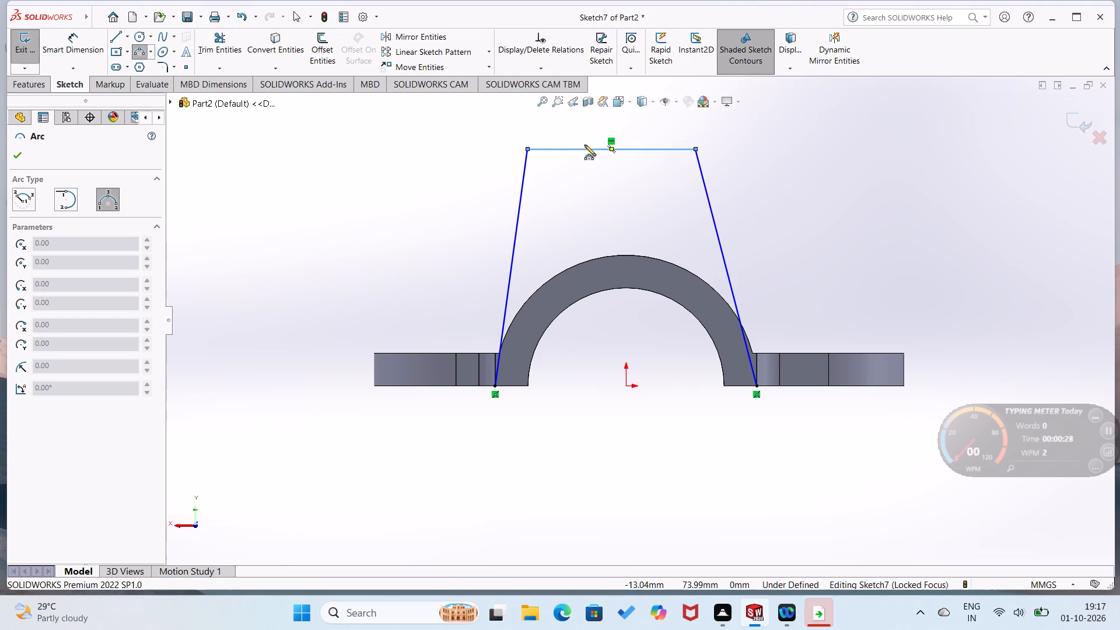
{"action": "left_click", "coordinate": [25, 201]}
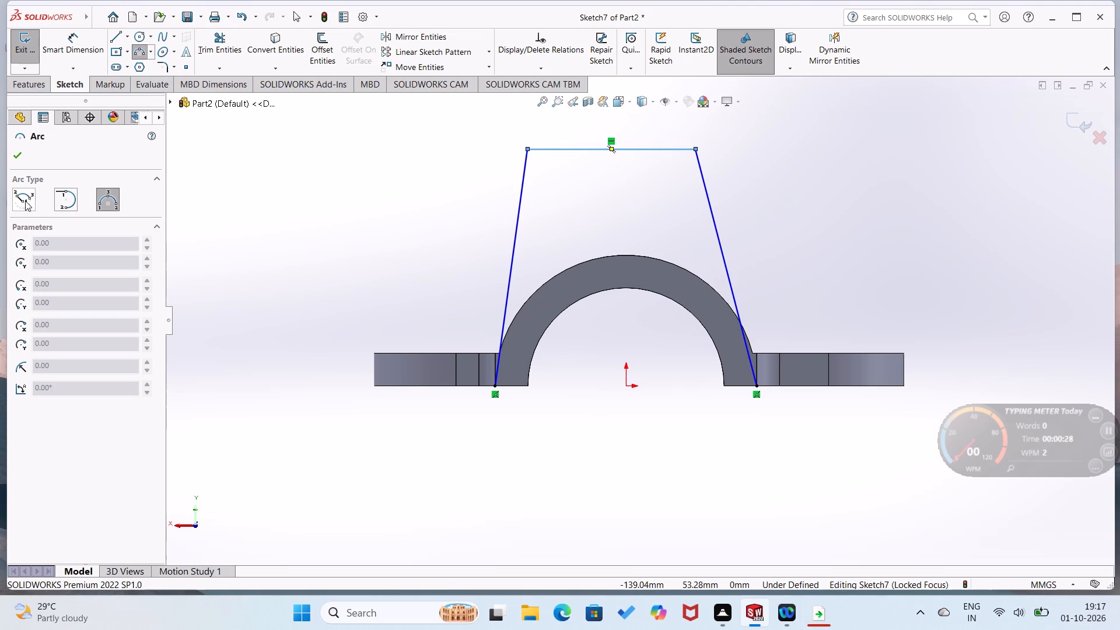
{"action": "left_click", "coordinate": [611, 149]}
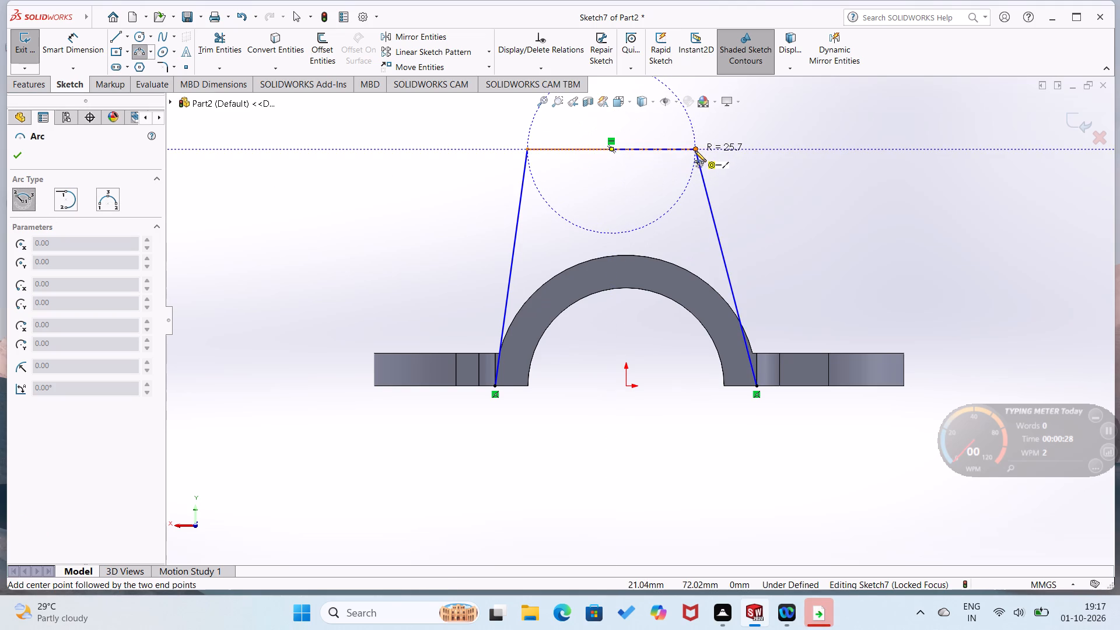
{"action": "left_click", "coordinate": [695, 150]}
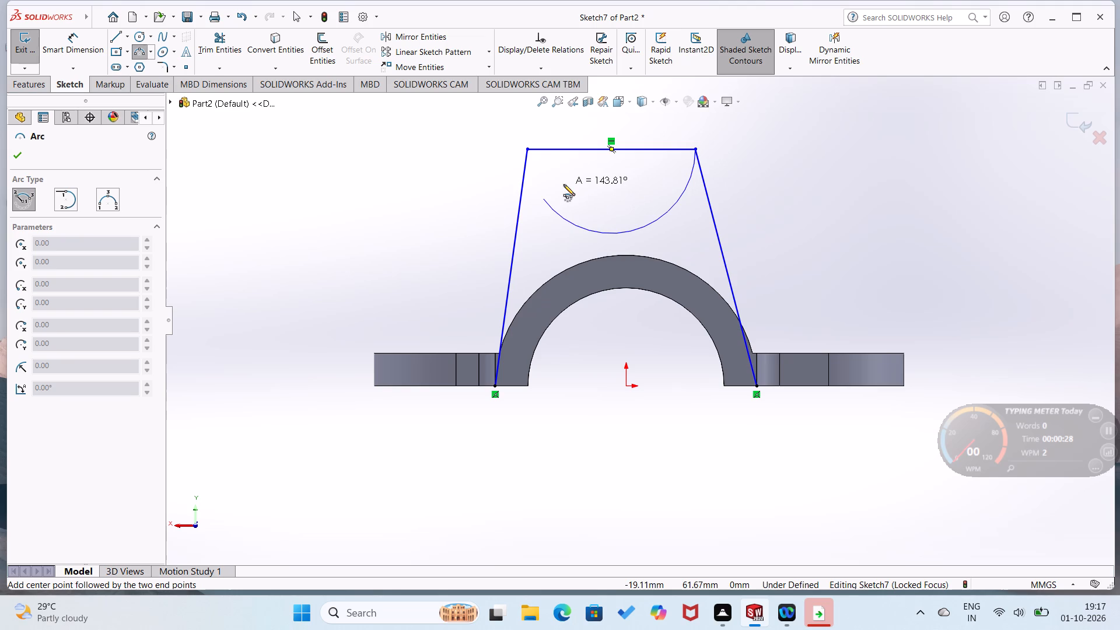
{"action": "left_click", "coordinate": [528, 146]}
{"action": "right_click_drag", "start_coordinate": [441, 239], "coordinate": [463, 146]}
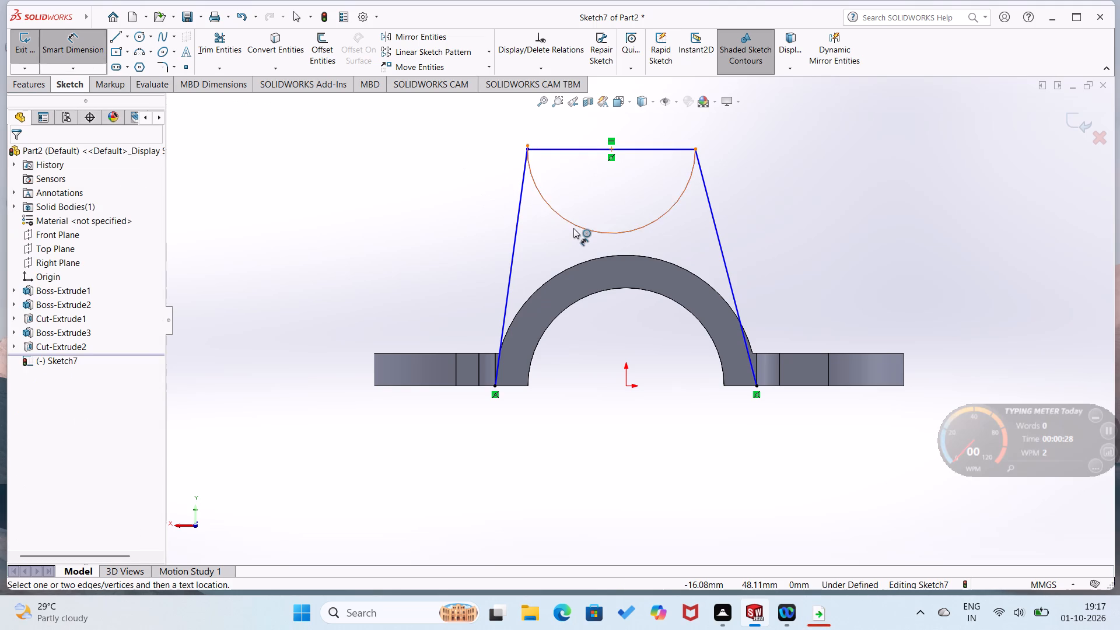
Dimension the arc below the horizontal line to a 25 mm radius.
{"action": "right_click_drag", "start_coordinate": [502, 273], "coordinate": [511, 218]}
{"action": "right_click_drag", "start_coordinate": [449, 267], "coordinate": [459, 211]}
{"action": "left_click", "coordinate": [572, 223]}
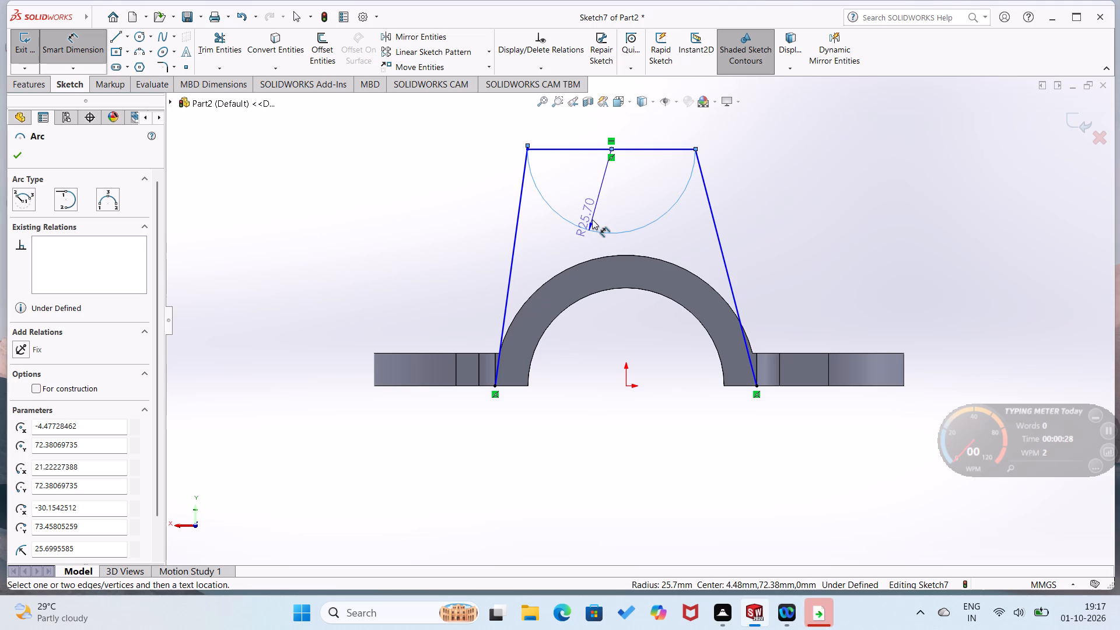
{"action": "left_click", "coordinate": [592, 219]}
{"action": "type", "text": "25"}
{"action": "key", "text": "Return"}
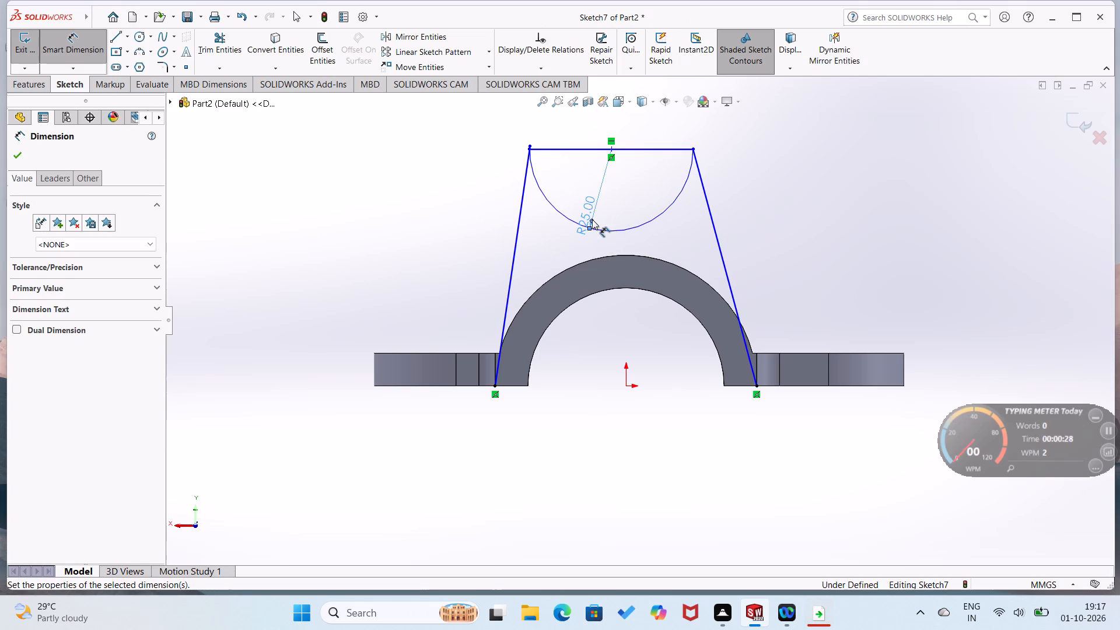
Merge the left upper corner of the tapered profile with the loose end of the 25 mm arc.
{"action": "scroll", "coordinate": [540, 167], "scroll_direction": "down", "scroll_amount": 8}
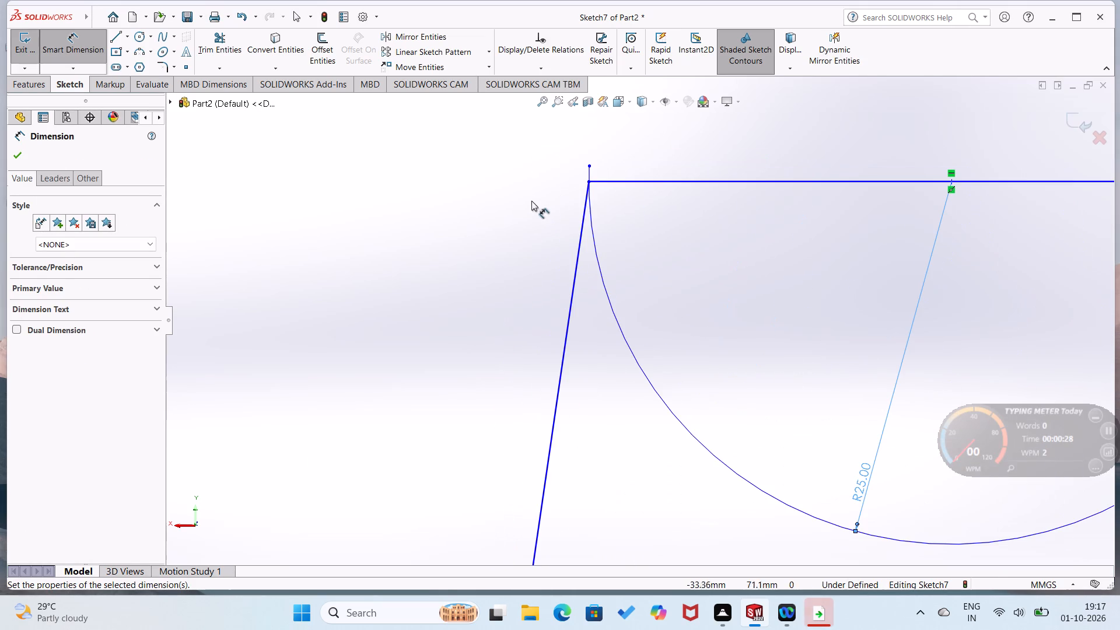
{"action": "key", "text": "Escape"}
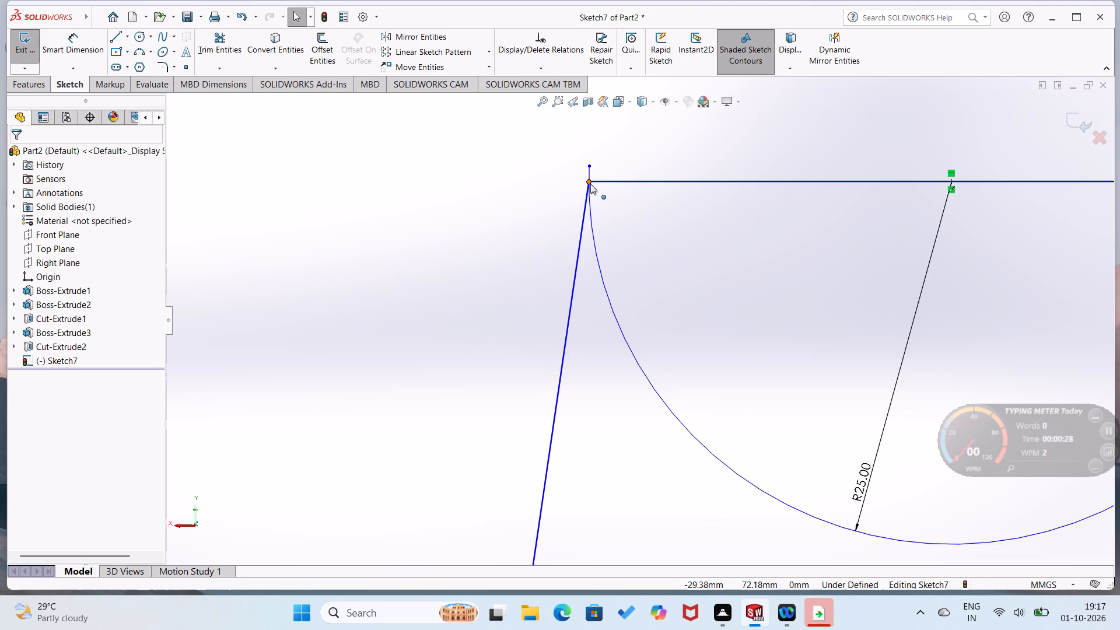
{"action": "left_click_drag", "start_coordinate": [588, 180], "coordinate": [592, 167]}
{"action": "left_click", "coordinate": [533, 228]}
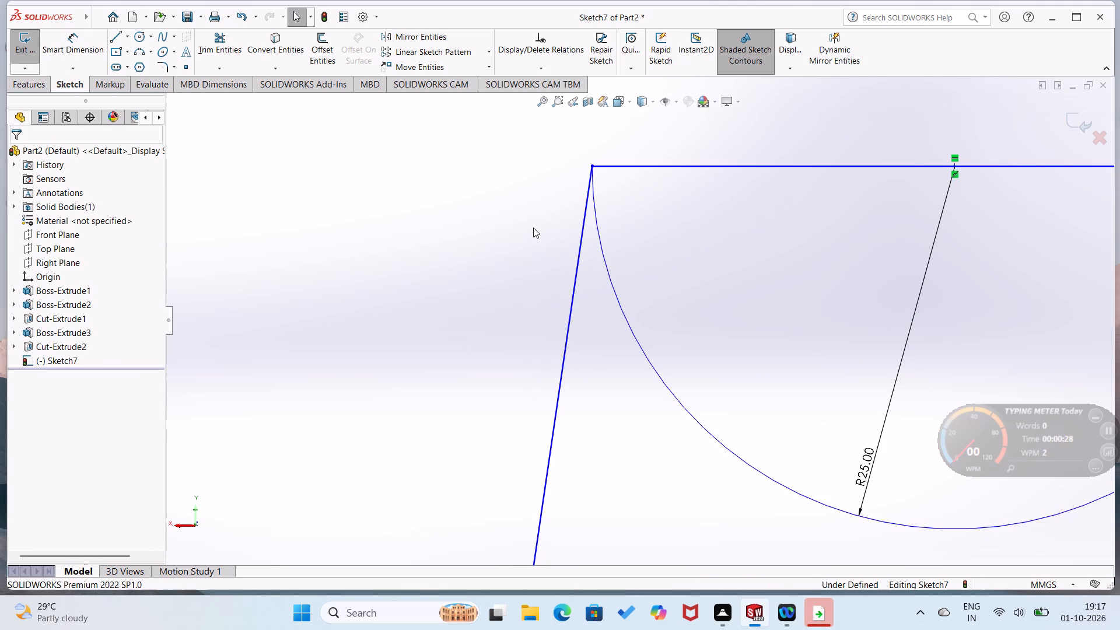
Draw a concentric inner centerpoint arc of about 20.7 mm radius inside the 25 mm arc, with both ends on the horizontal line.
{"action": "scroll", "coordinate": [533, 229], "scroll_direction": "up", "scroll_amount": 4}
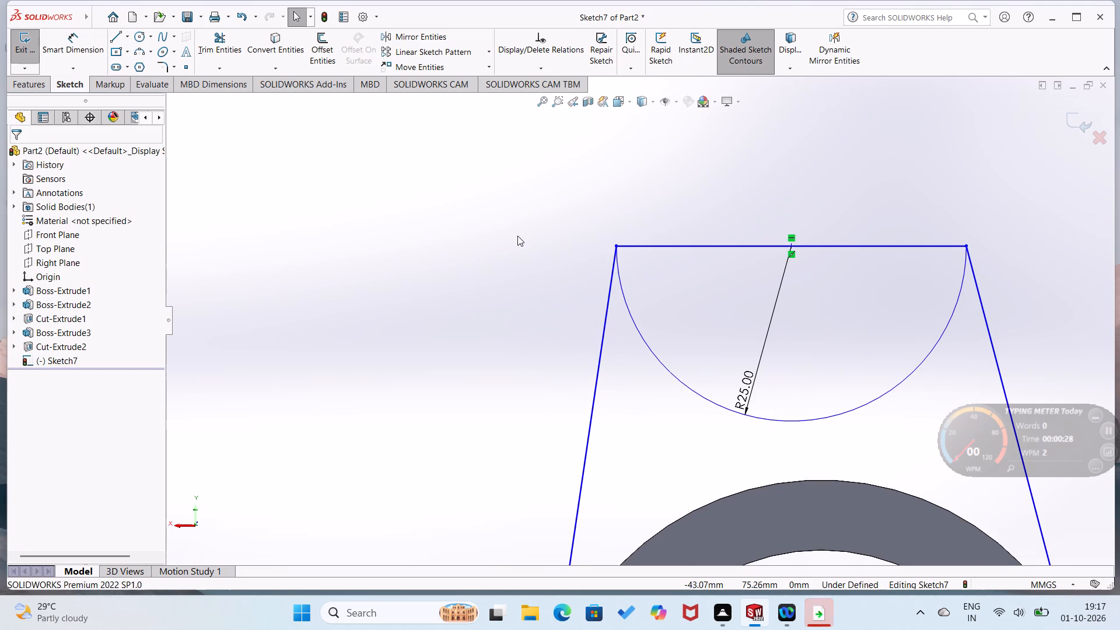
{"action": "left_click", "coordinate": [506, 248]}
{"action": "scroll", "coordinate": [505, 250], "scroll_direction": "up", "scroll_amount": 2}
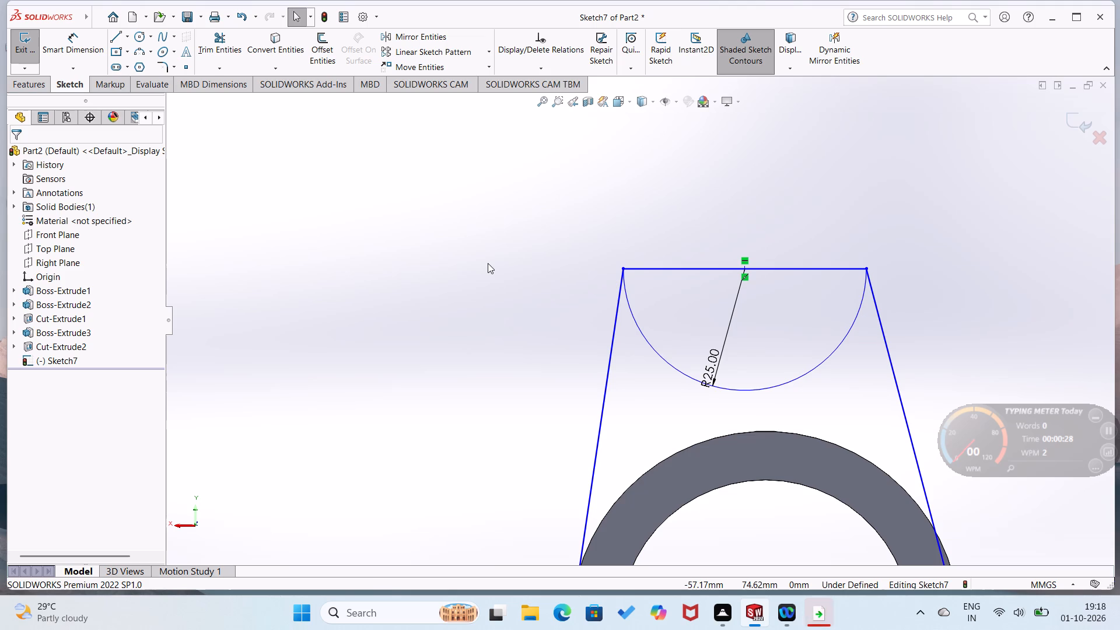
{"action": "right_click_drag", "start_coordinate": [503, 259], "coordinate": [466, 283]}
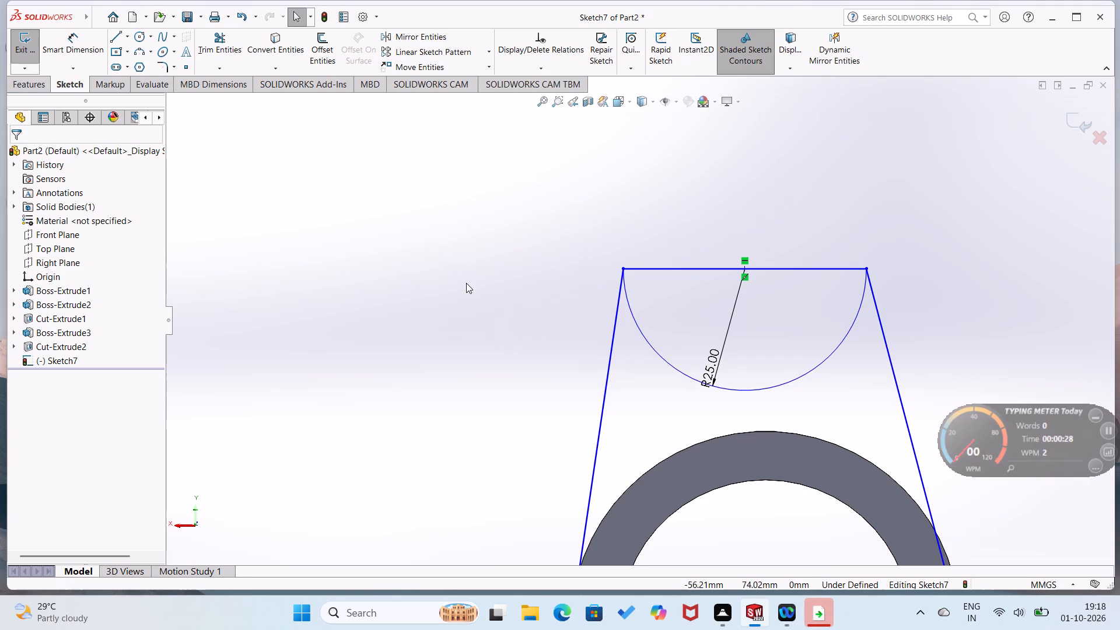
{"action": "left_click", "coordinate": [146, 54]}
{"action": "left_click", "coordinate": [20, 205]}
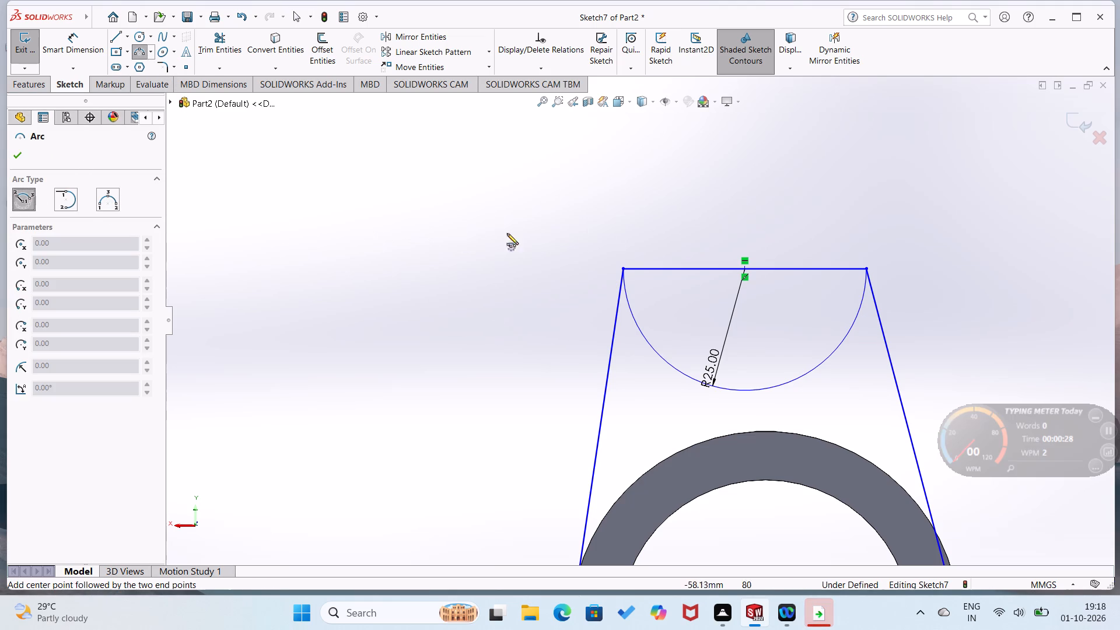
{"action": "left_click_drag", "start_coordinate": [745, 268], "coordinate": [750, 272]}
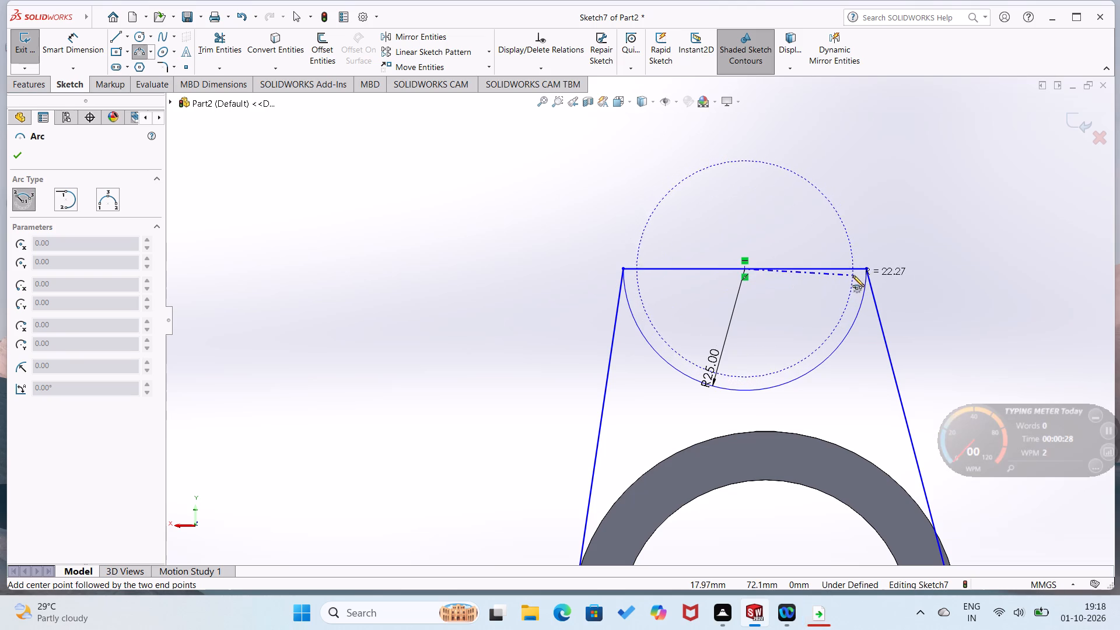
{"action": "left_click", "coordinate": [845, 267]}
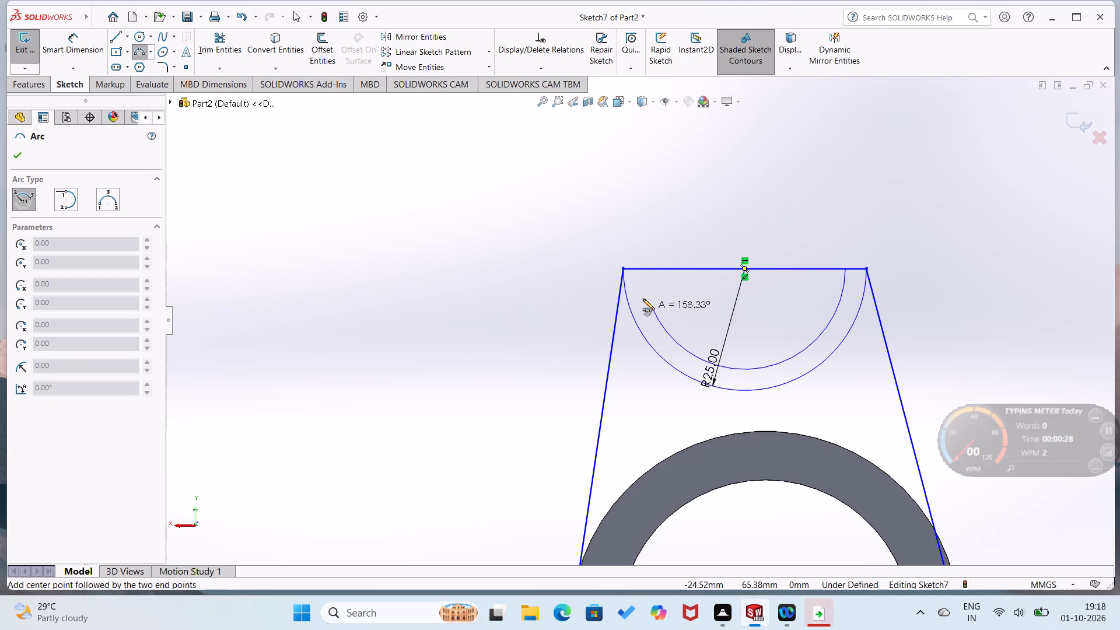
{"action": "left_click", "coordinate": [642, 268]}
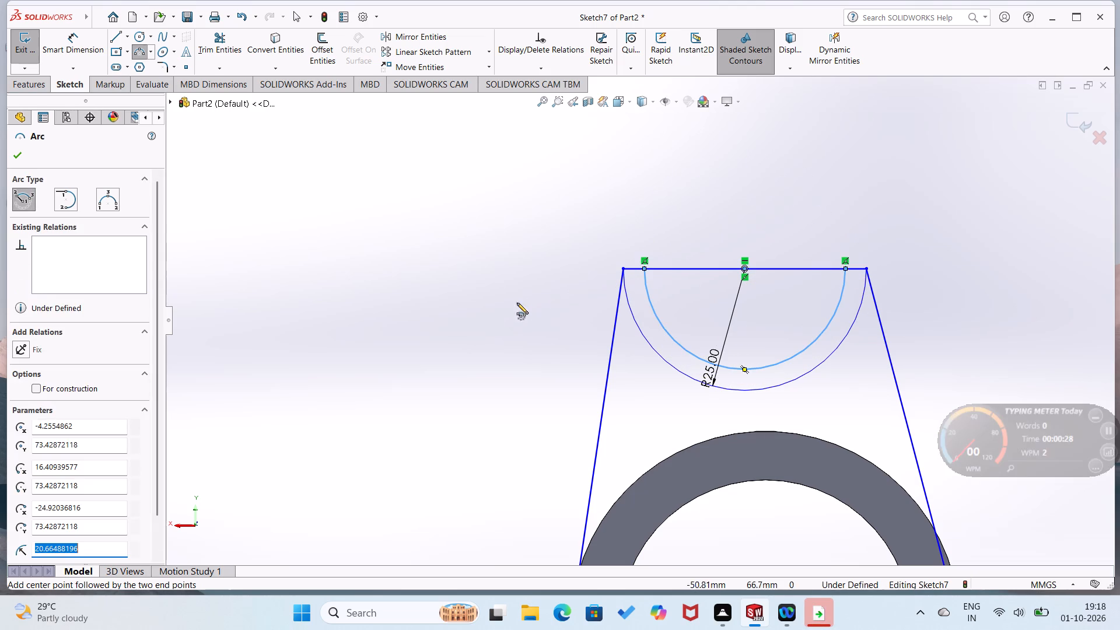
Dimension the inner arc to a 15 mm radius.
{"action": "right_click_drag", "start_coordinate": [506, 304], "coordinate": [509, 180]}
{"action": "left_click", "coordinate": [652, 307]}
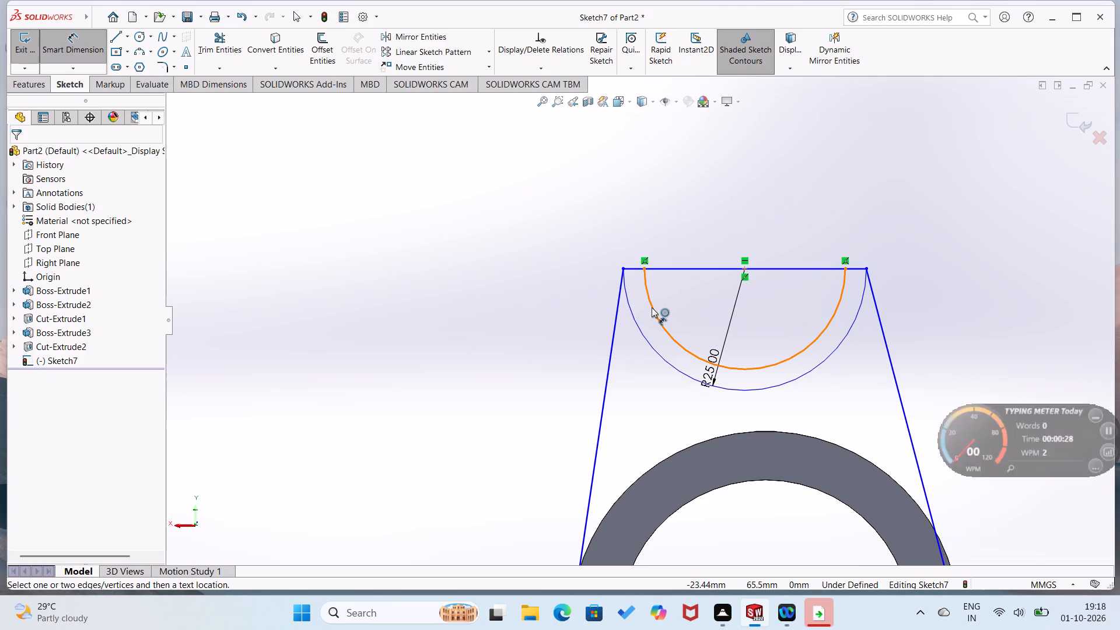
{"action": "left_click", "coordinate": [675, 302]}
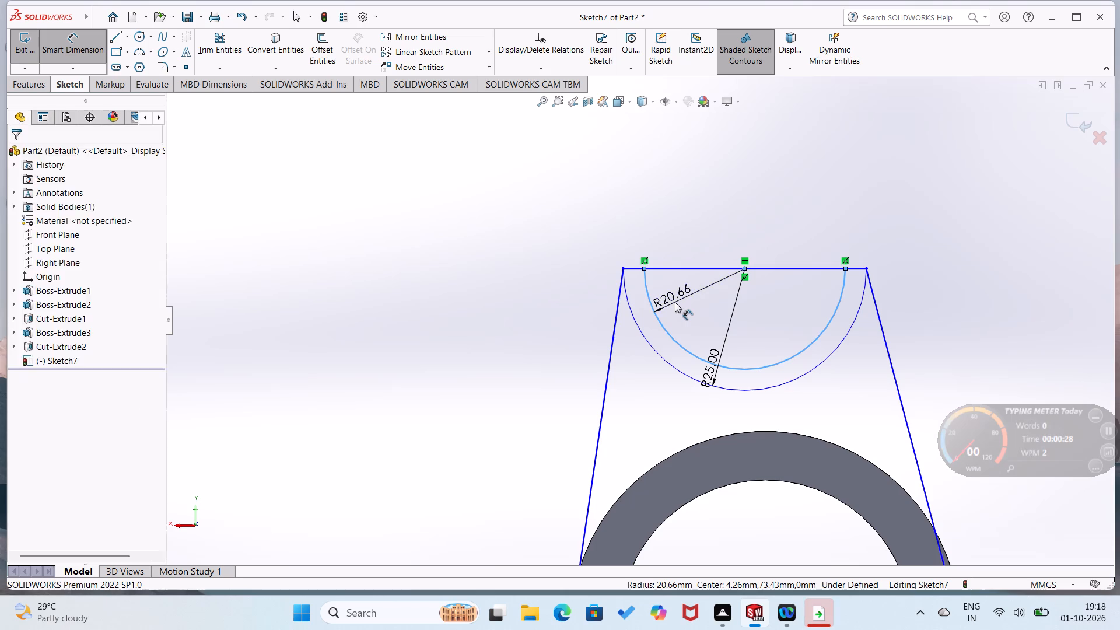
{"action": "type", "text": "15"}
{"action": "key", "text": "Return"}
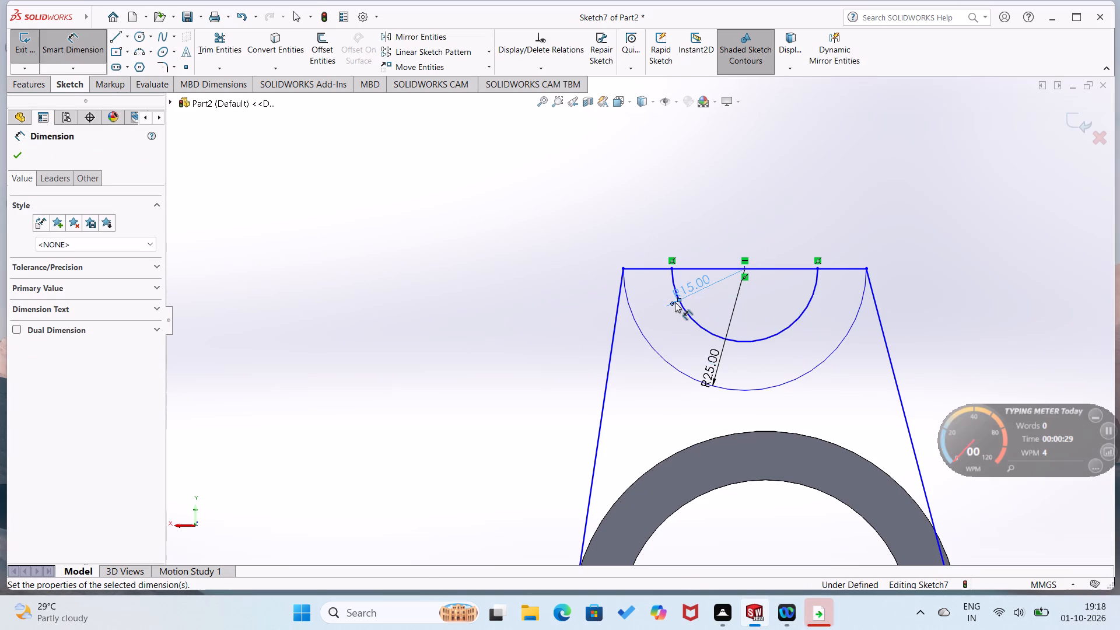
{"action": "left_click", "coordinate": [589, 389]}
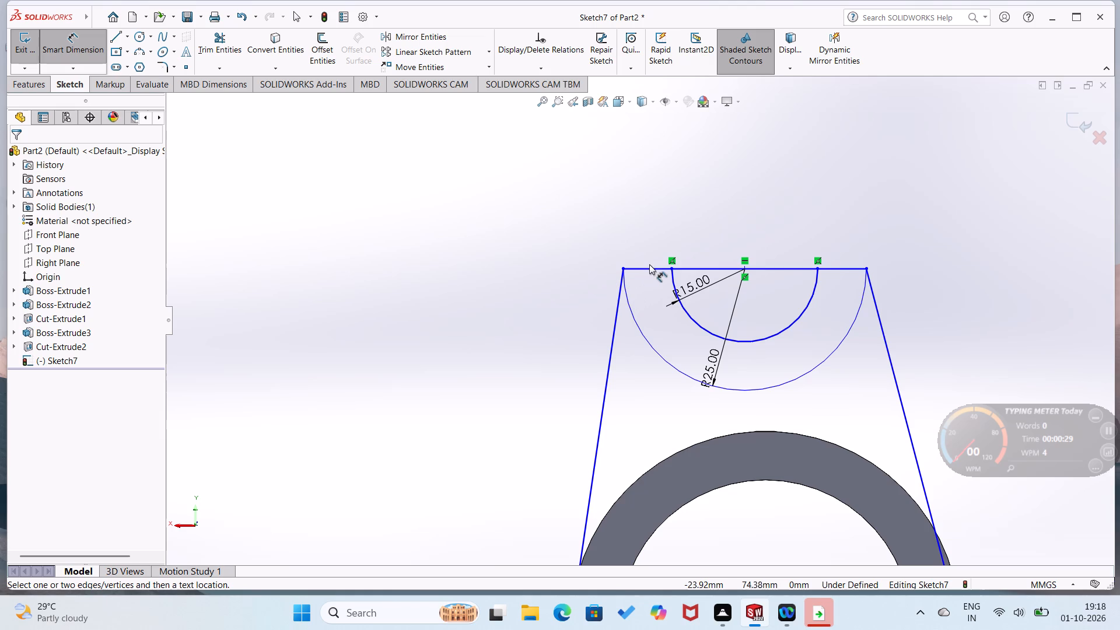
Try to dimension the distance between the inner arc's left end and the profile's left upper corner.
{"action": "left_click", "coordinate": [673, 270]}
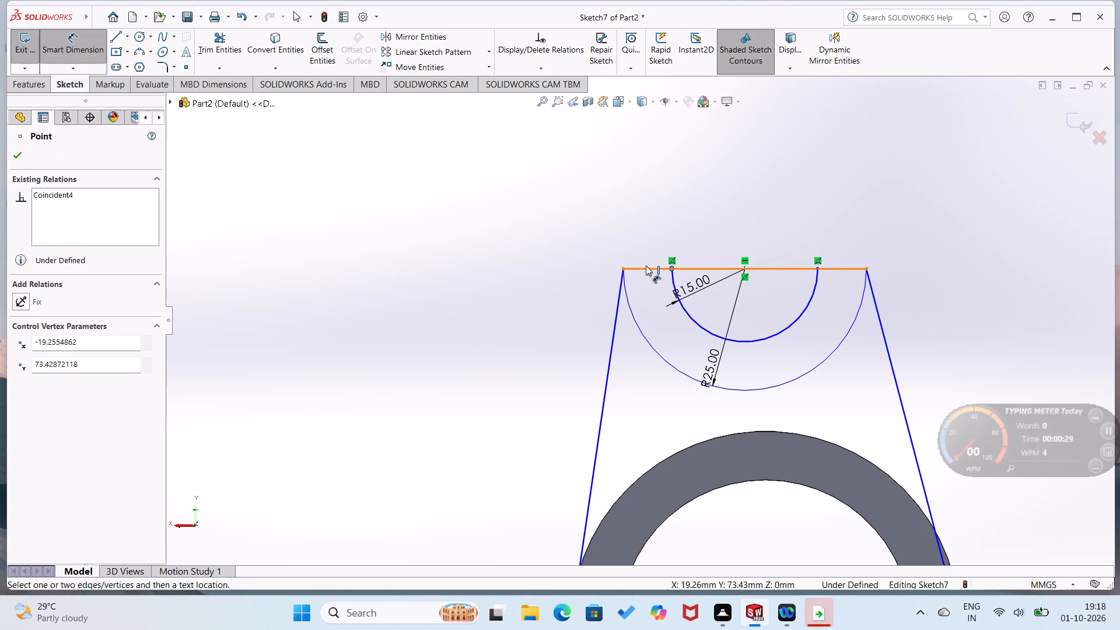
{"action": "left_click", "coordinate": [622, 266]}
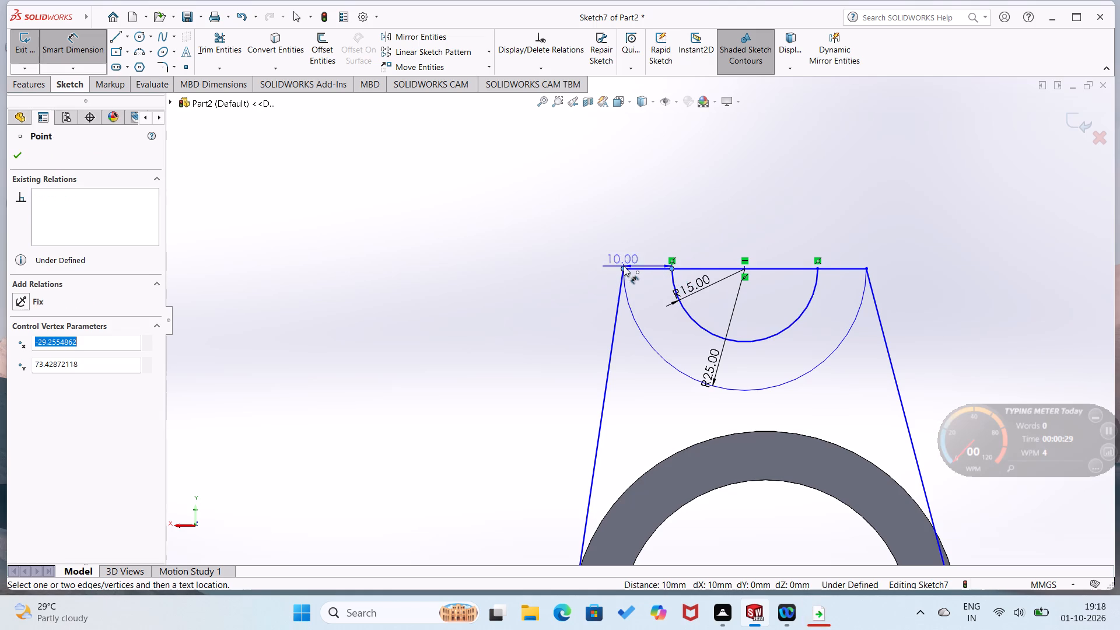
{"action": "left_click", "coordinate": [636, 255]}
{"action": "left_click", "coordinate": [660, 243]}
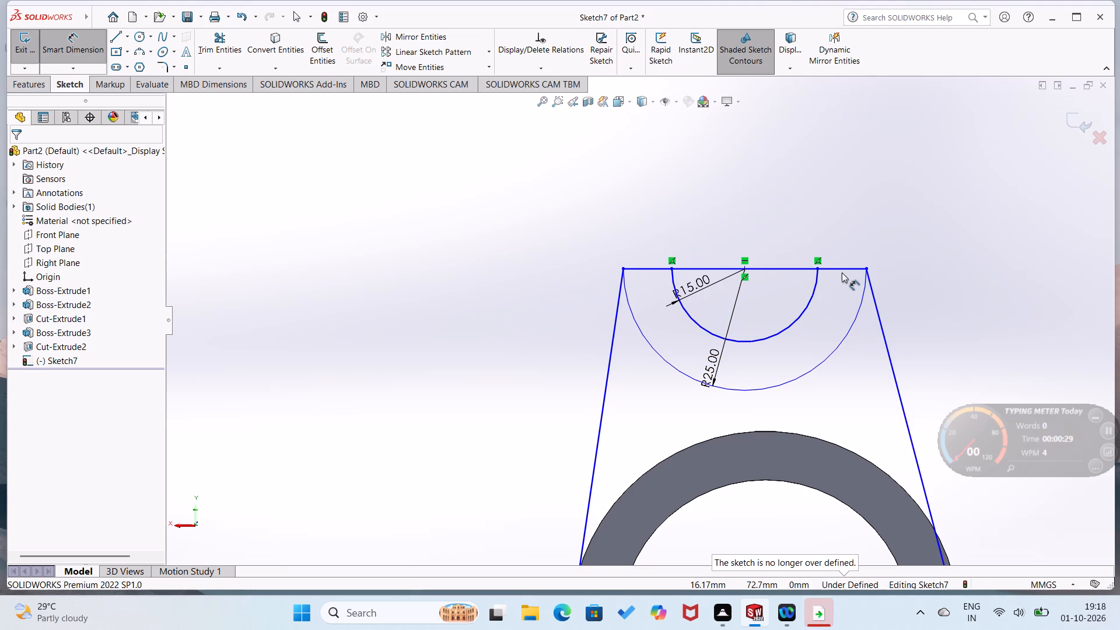
Trim away the part of the horizontal line between the inner arc's two ends, accepting deletion of its midpoint relation.
{"action": "left_click", "coordinate": [219, 52]}
{"action": "left_click", "coordinate": [704, 269]}
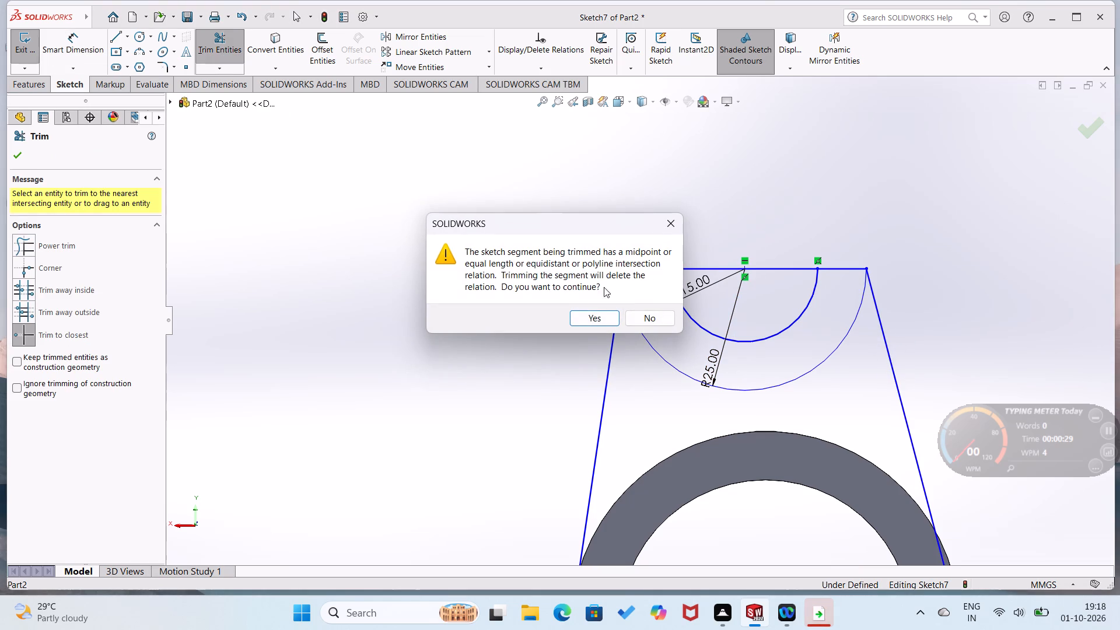
{"action": "left_click", "coordinate": [589, 319]}
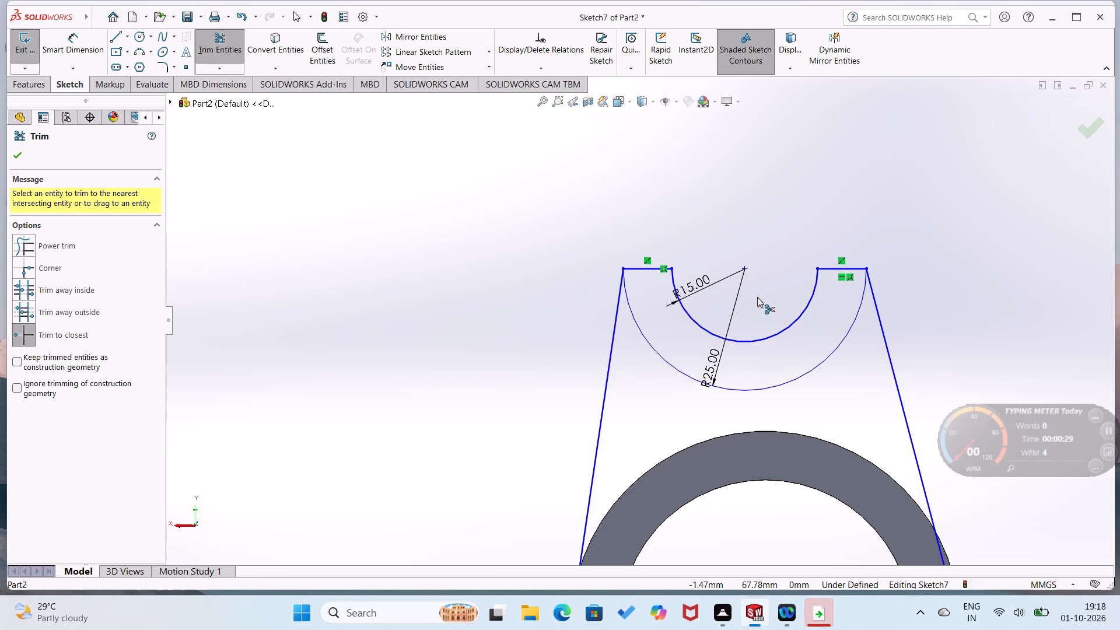
Close the profile's base with an 80 mm horizontal line between the lower ends of the two slanting lines.
{"action": "scroll", "coordinate": [565, 351], "scroll_direction": "up", "scroll_amount": 3}
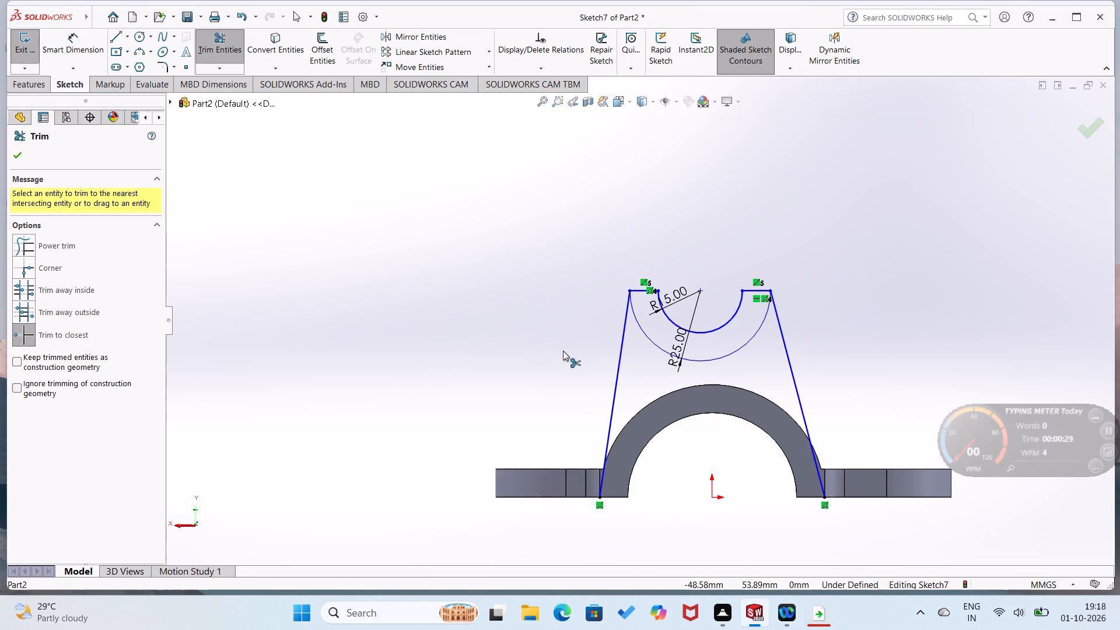
{"action": "right_click_drag", "start_coordinate": [561, 353], "coordinate": [428, 411]}
{"action": "left_click", "coordinate": [601, 498]}
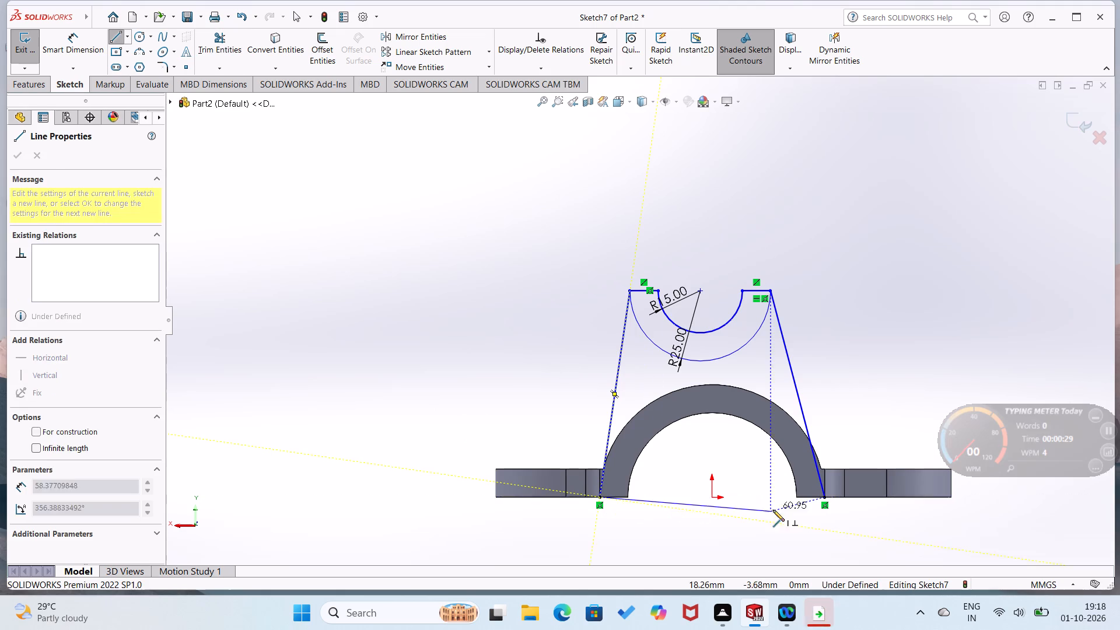
{"action": "left_click", "coordinate": [827, 498]}
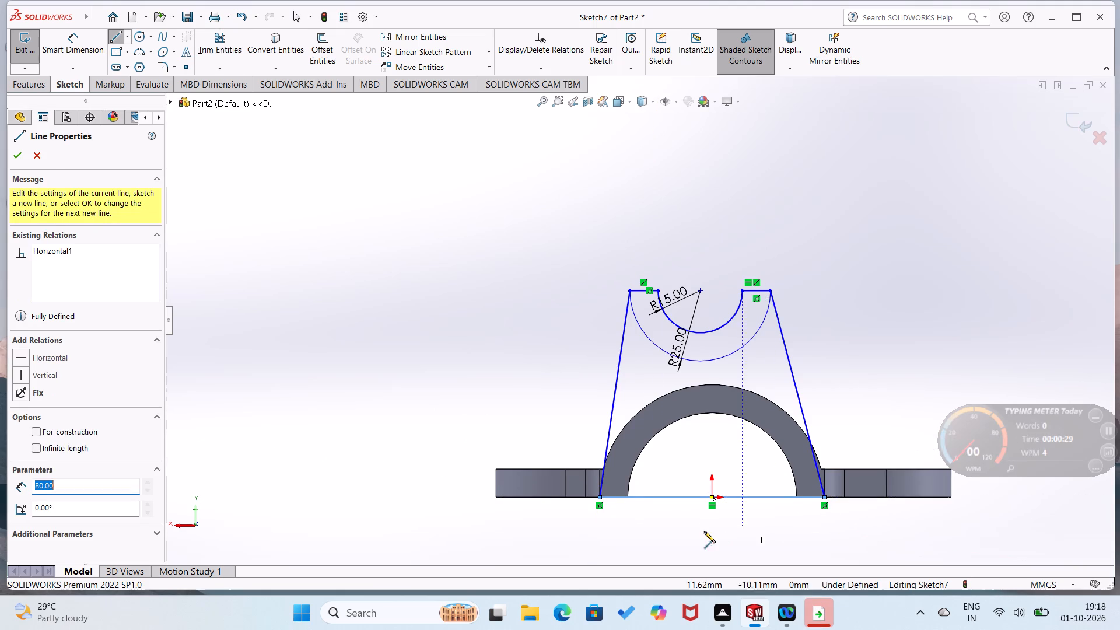
Dimension the left slanting line's vertical height to 74 mm.
{"action": "right_click_drag", "start_coordinate": [459, 506], "coordinate": [457, 372]}
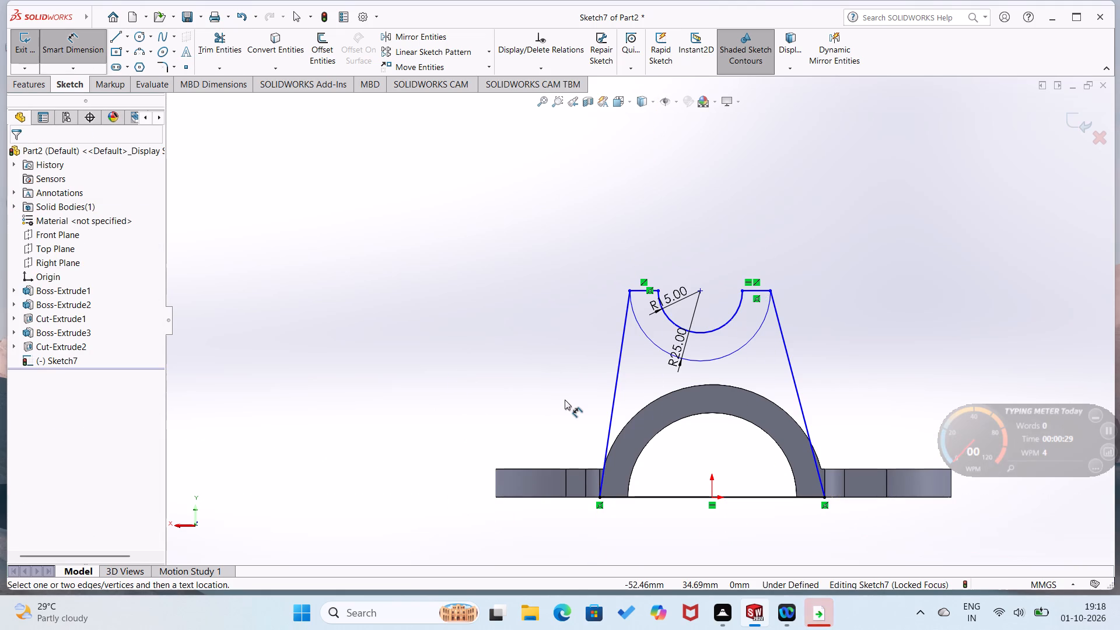
{"action": "left_click", "coordinate": [612, 415]}
{"action": "left_click", "coordinate": [598, 413]}
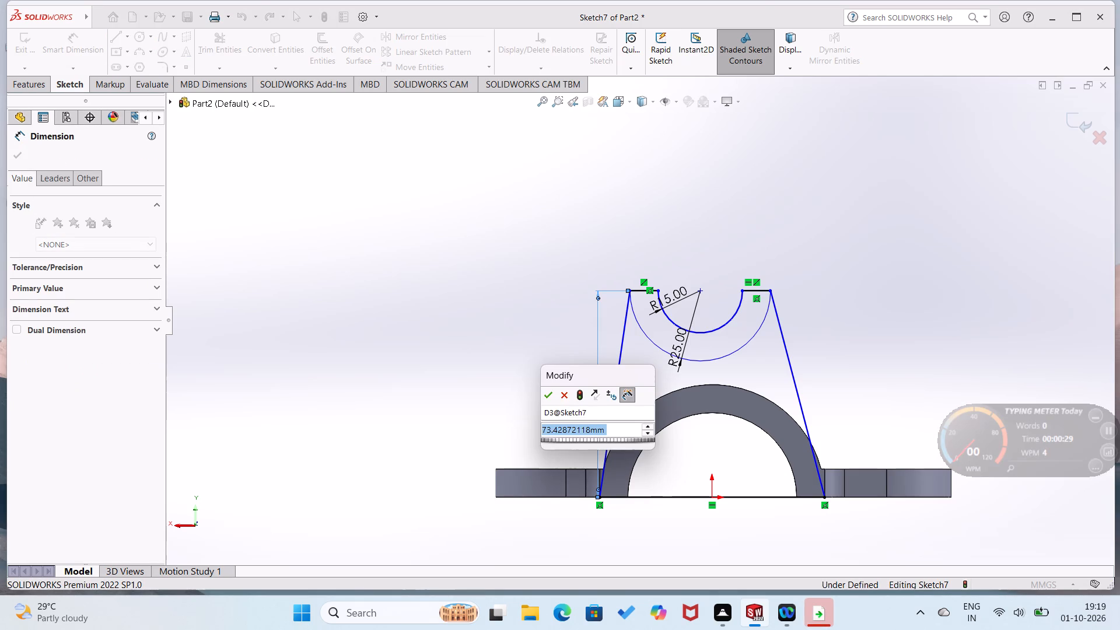
{"action": "type", "text": "74"}
{"action": "key", "text": "Return"}
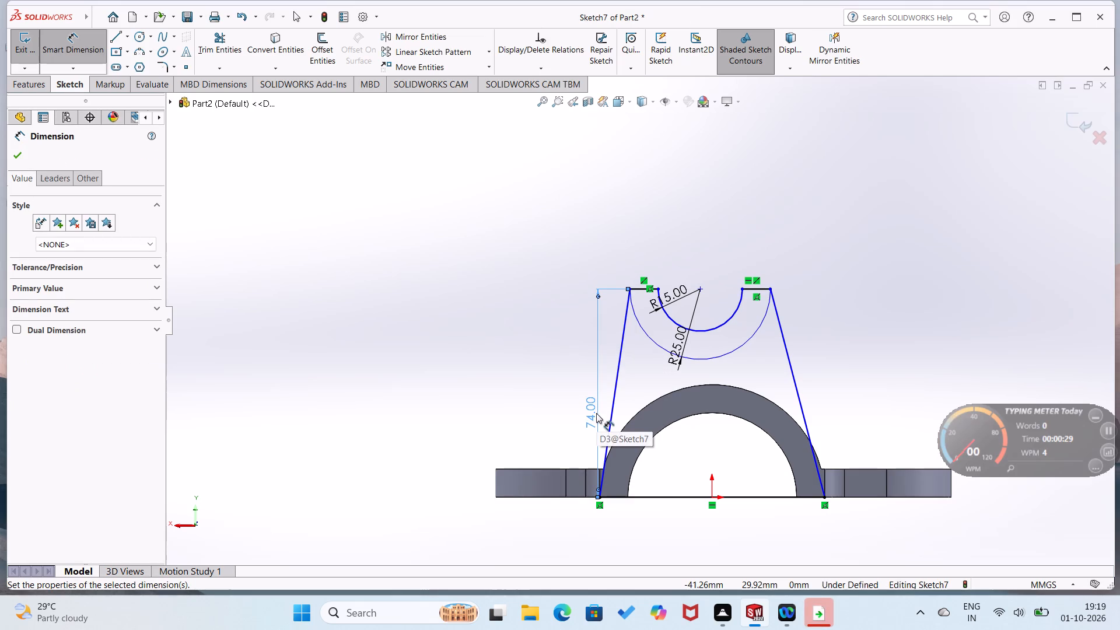
{"action": "left_click", "coordinate": [530, 419]}
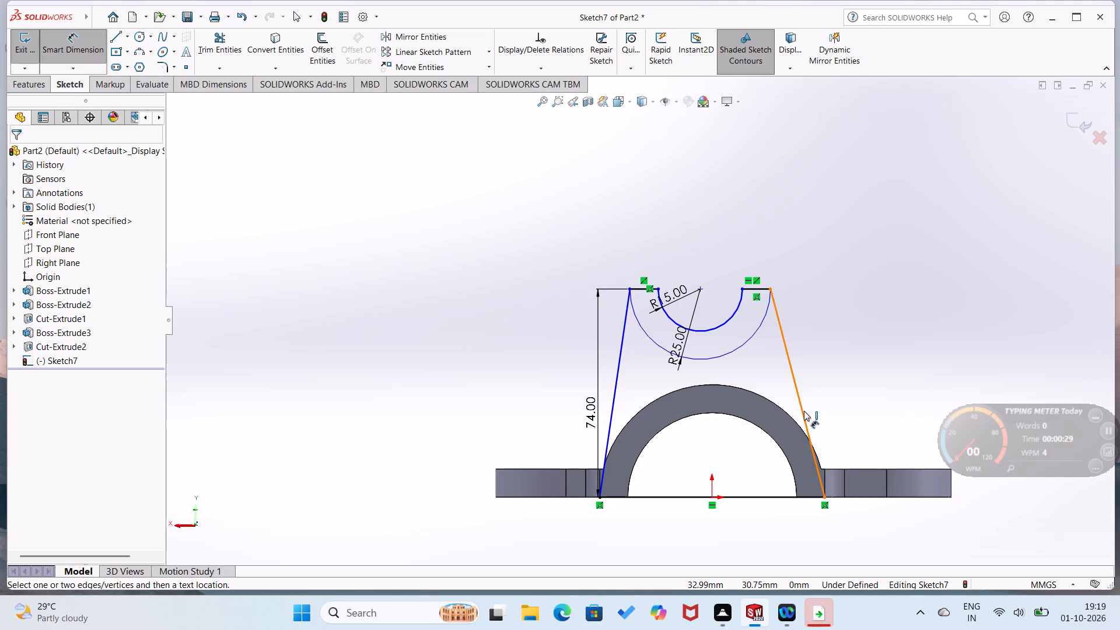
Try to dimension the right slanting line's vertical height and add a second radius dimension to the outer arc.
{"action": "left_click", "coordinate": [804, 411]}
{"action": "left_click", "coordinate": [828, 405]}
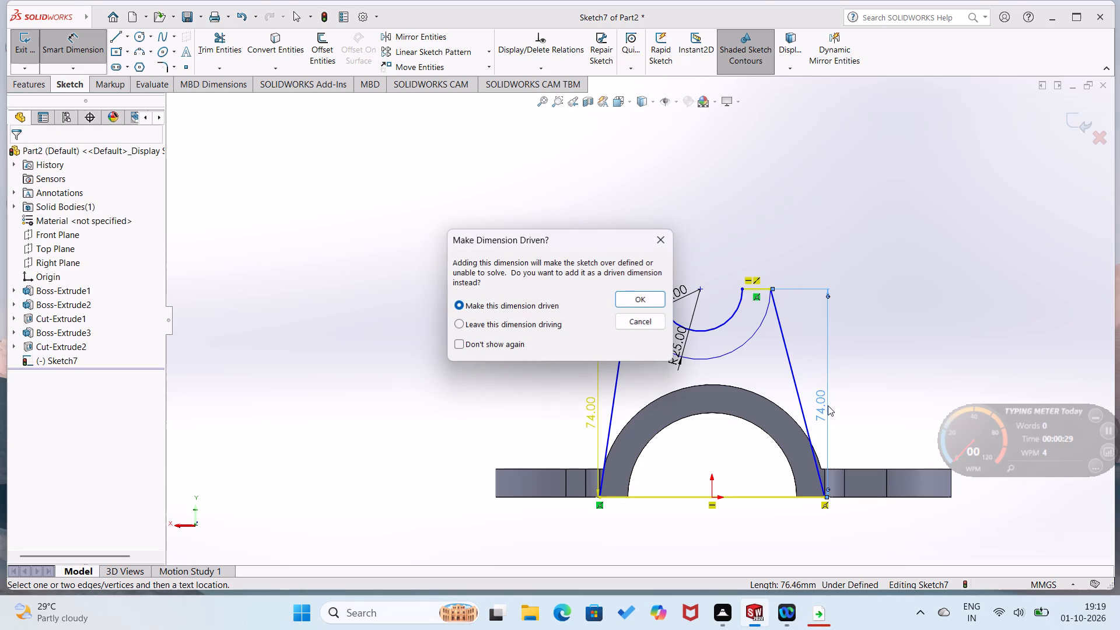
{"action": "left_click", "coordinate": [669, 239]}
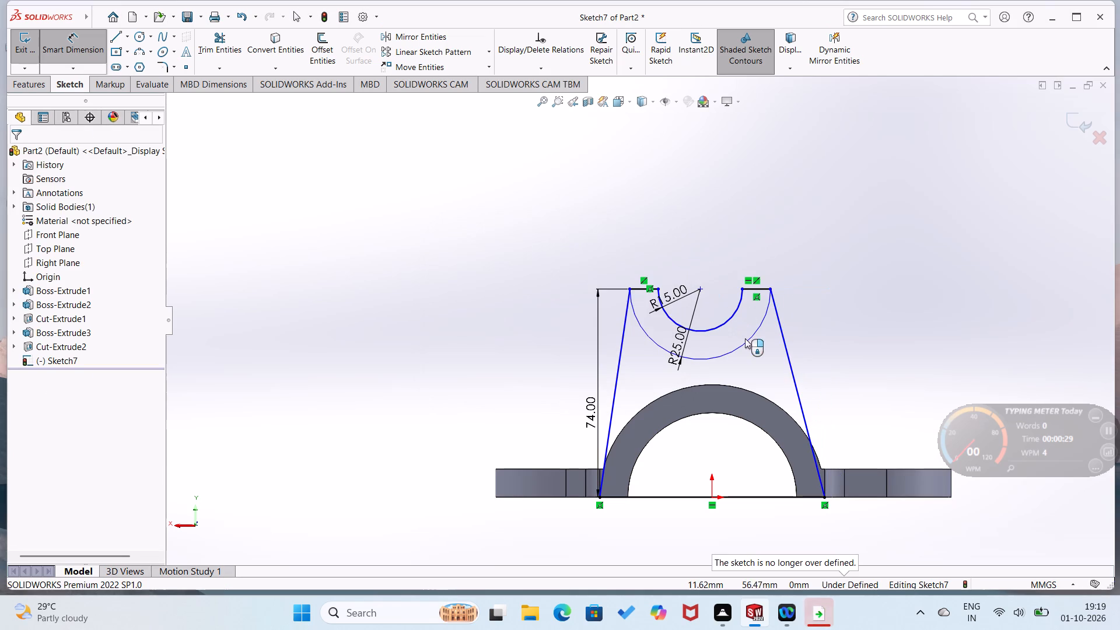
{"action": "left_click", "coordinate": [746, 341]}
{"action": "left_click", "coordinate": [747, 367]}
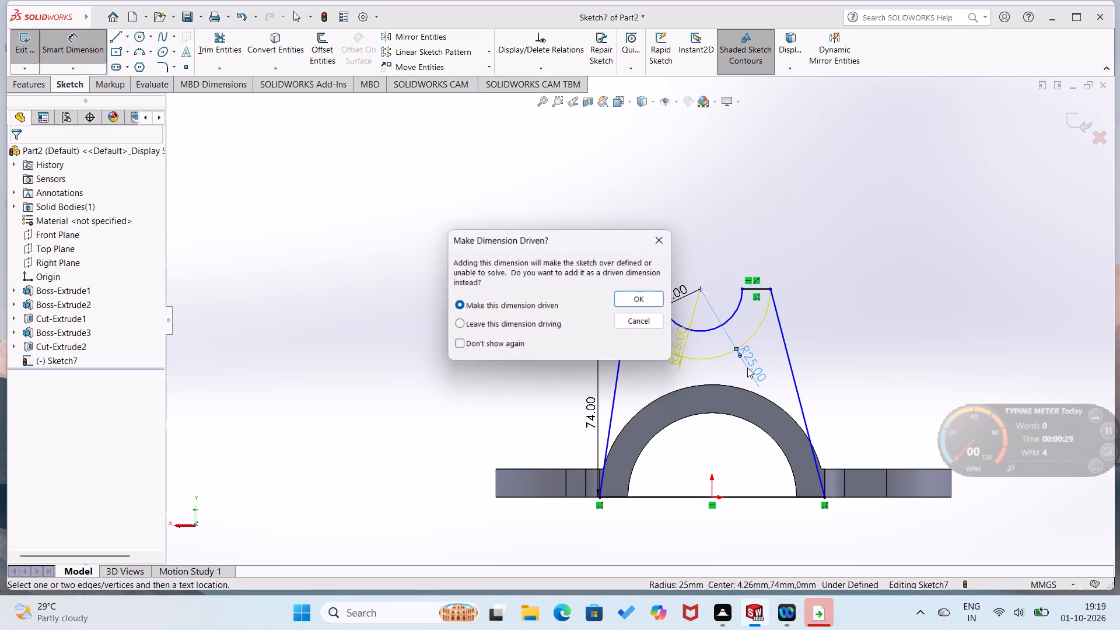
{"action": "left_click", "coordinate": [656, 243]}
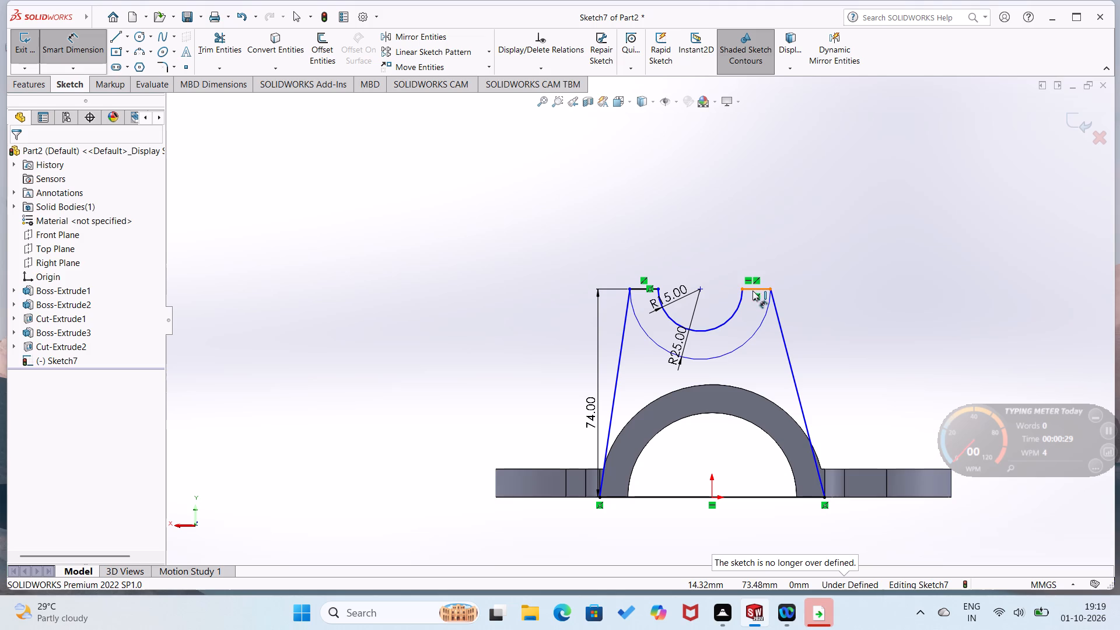
Dimension the short horizontal line at the profile's right upper corner at 10 mm.
{"action": "left_click", "coordinate": [752, 290]}
{"action": "left_click", "coordinate": [753, 273]}
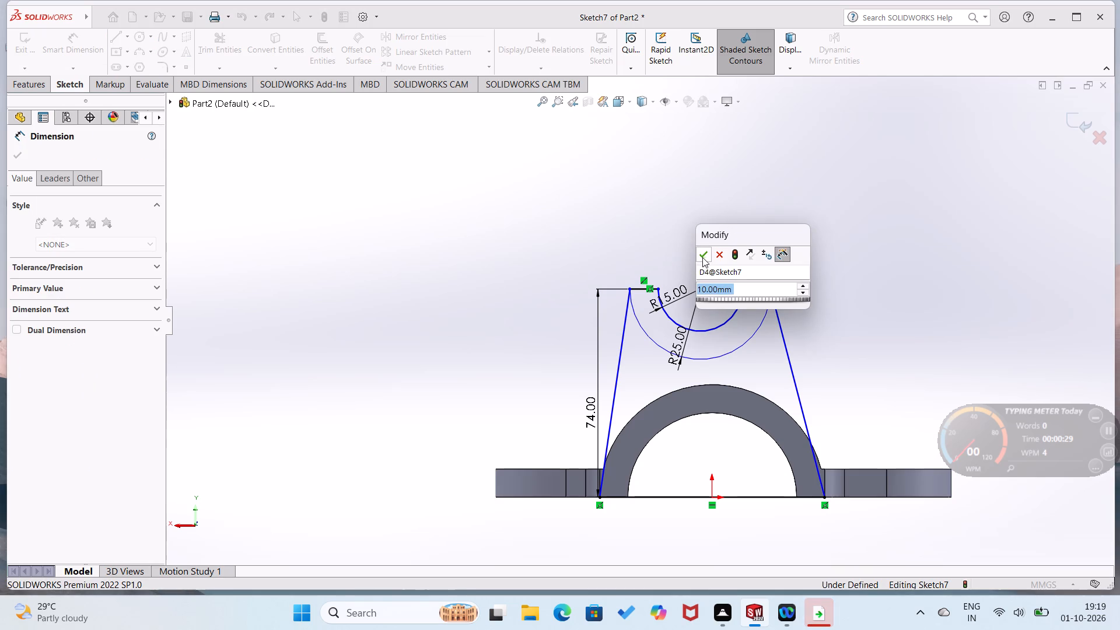
{"action": "left_click", "coordinate": [700, 256]}
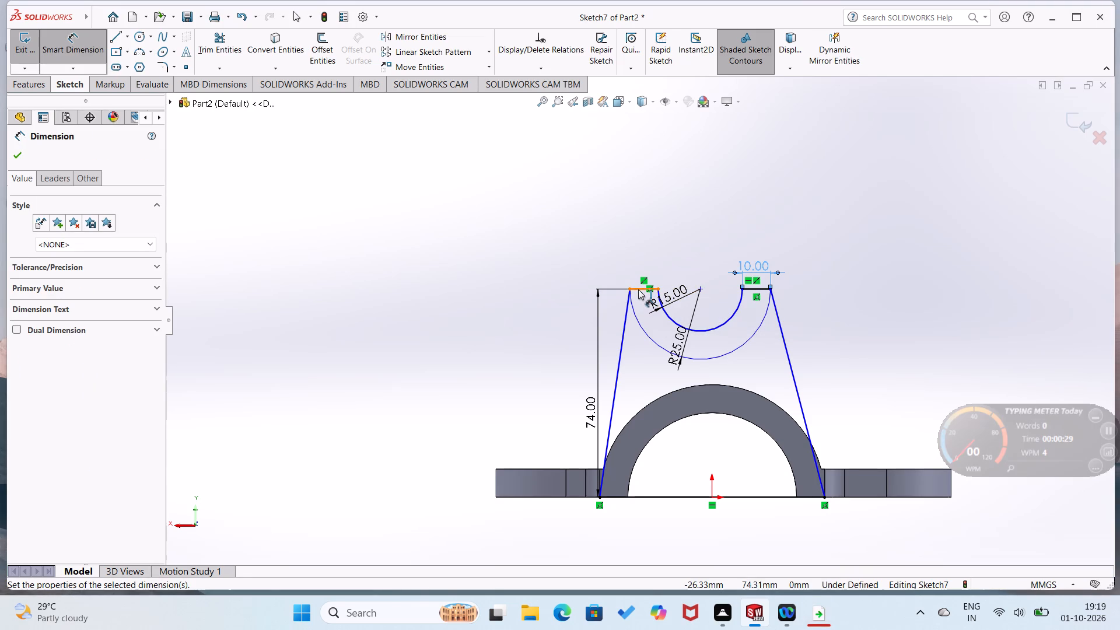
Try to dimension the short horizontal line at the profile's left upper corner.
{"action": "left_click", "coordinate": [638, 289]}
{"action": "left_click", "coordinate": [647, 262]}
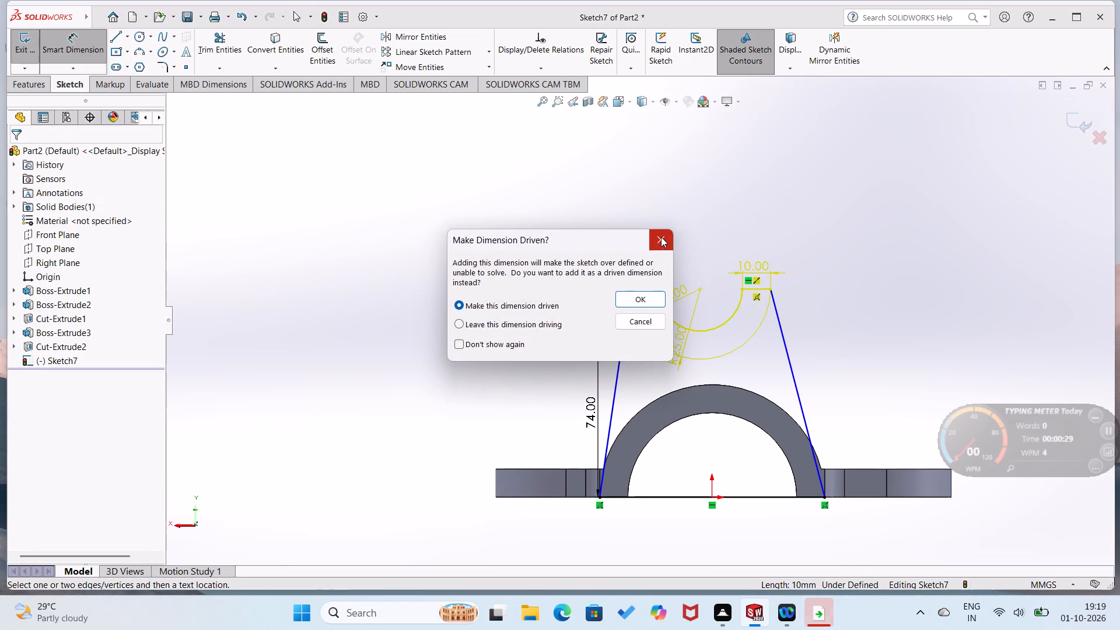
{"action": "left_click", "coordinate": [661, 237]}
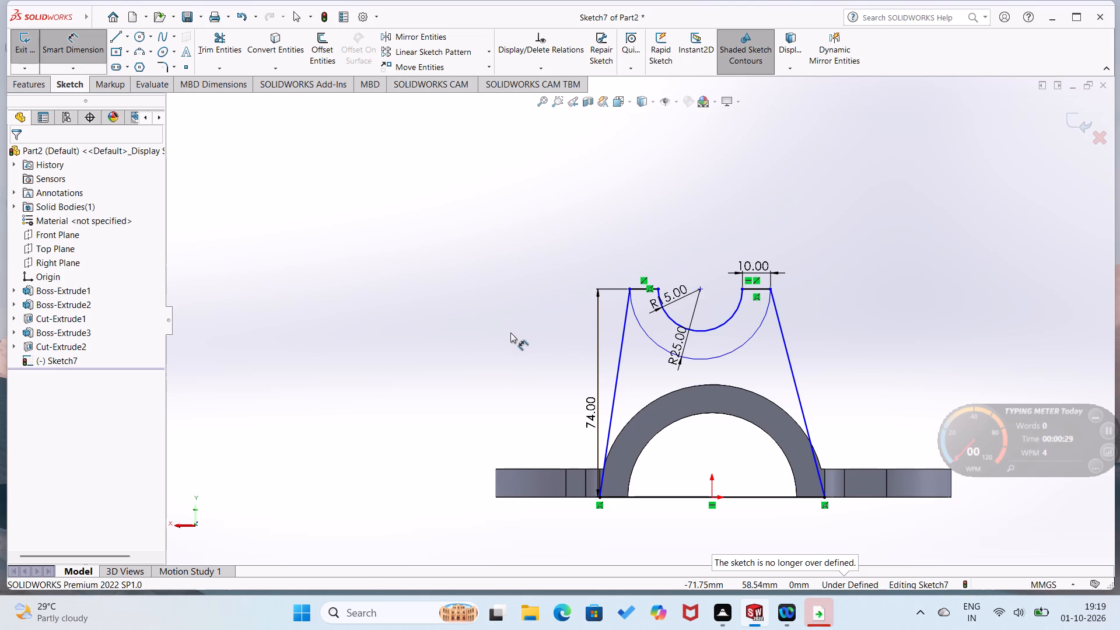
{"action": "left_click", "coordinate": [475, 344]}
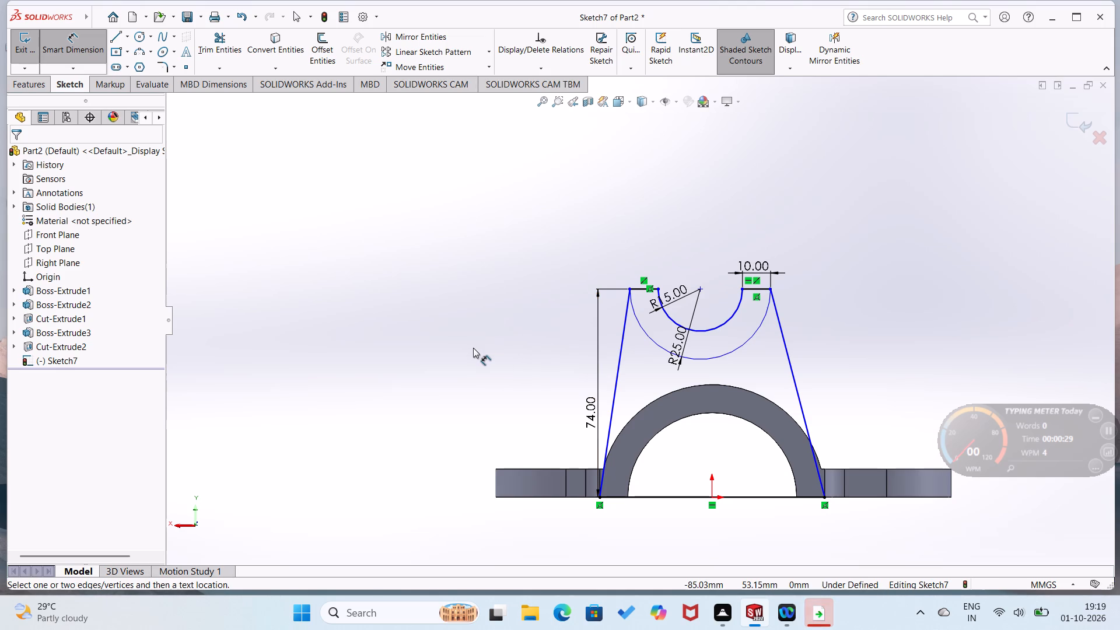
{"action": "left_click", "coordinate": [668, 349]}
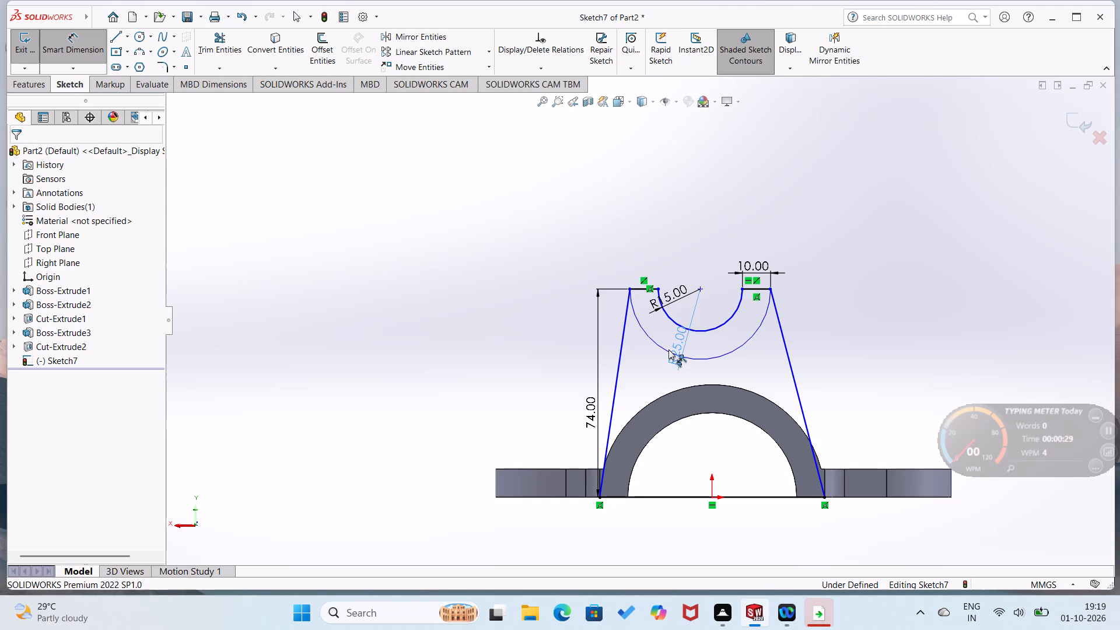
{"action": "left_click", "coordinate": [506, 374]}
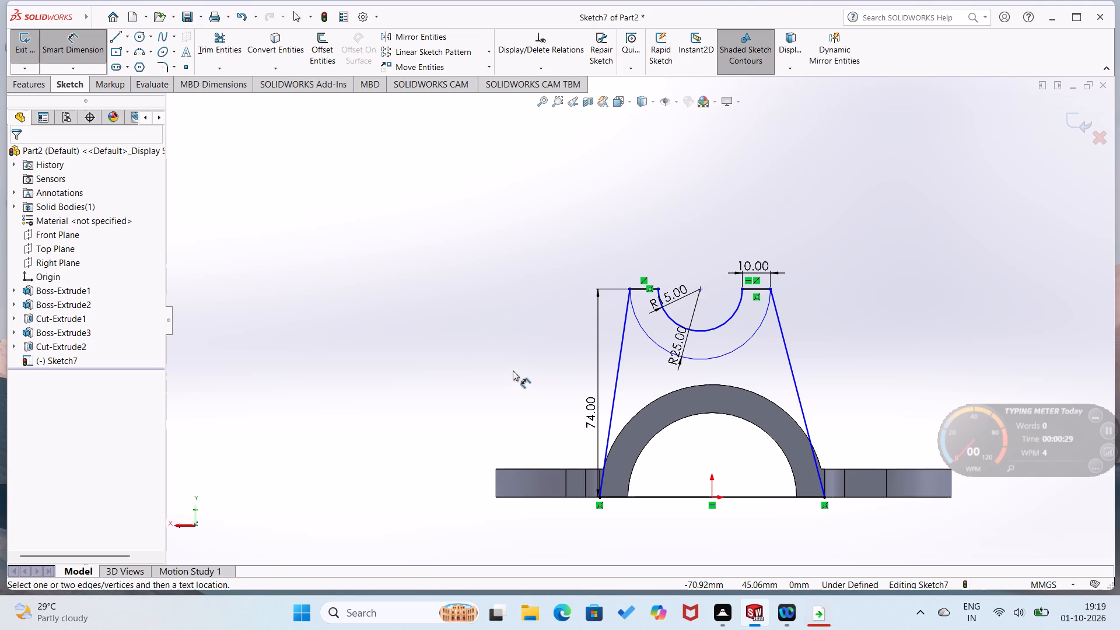
Delete the inner 15 mm radius arc and the two short horizontal lines at the profile's upper corners.
{"action": "left_click", "coordinate": [717, 325]}
{"action": "key", "text": "Delete"}
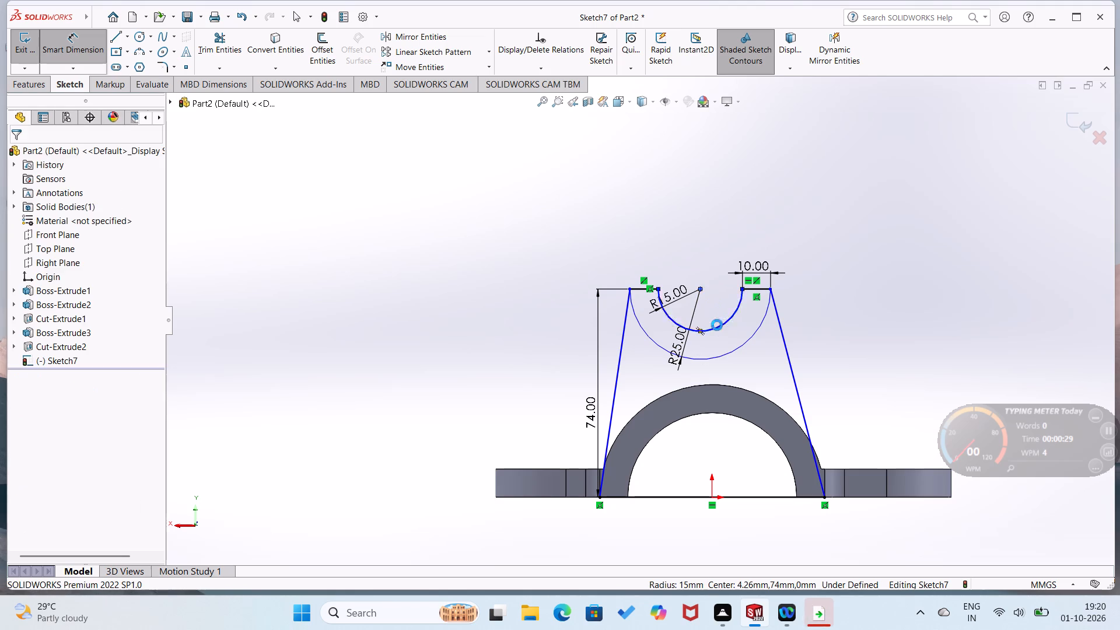
{"action": "left_click", "coordinate": [752, 287]}
{"action": "key", "text": "Delete"}
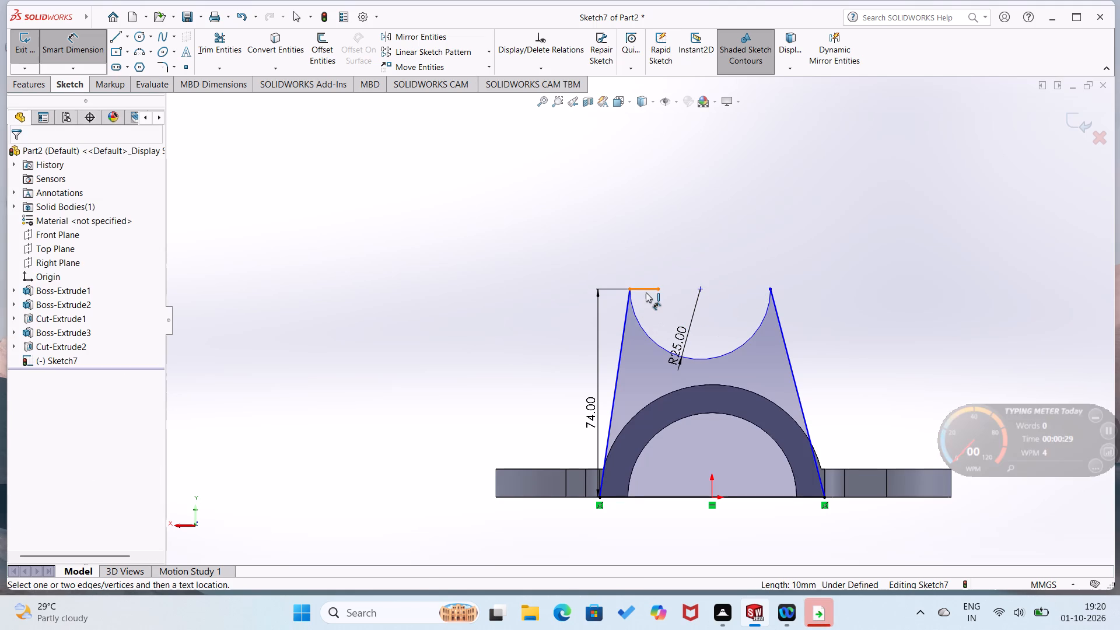
{"action": "left_click", "coordinate": [646, 289]}
{"action": "key", "text": "Delete"}
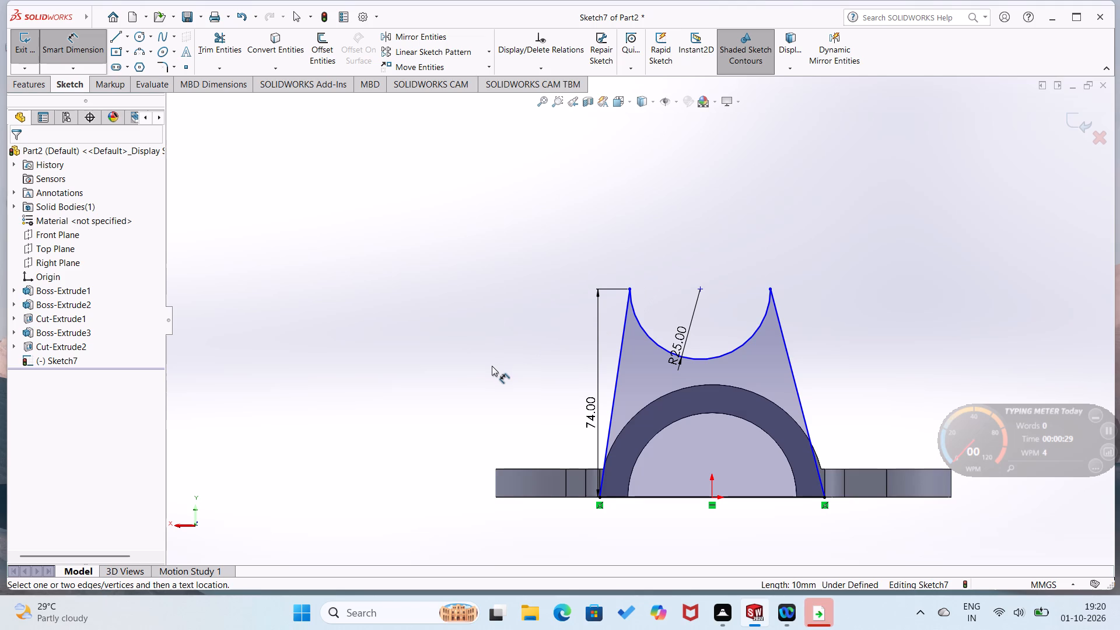
{"action": "left_click", "coordinate": [492, 366]}
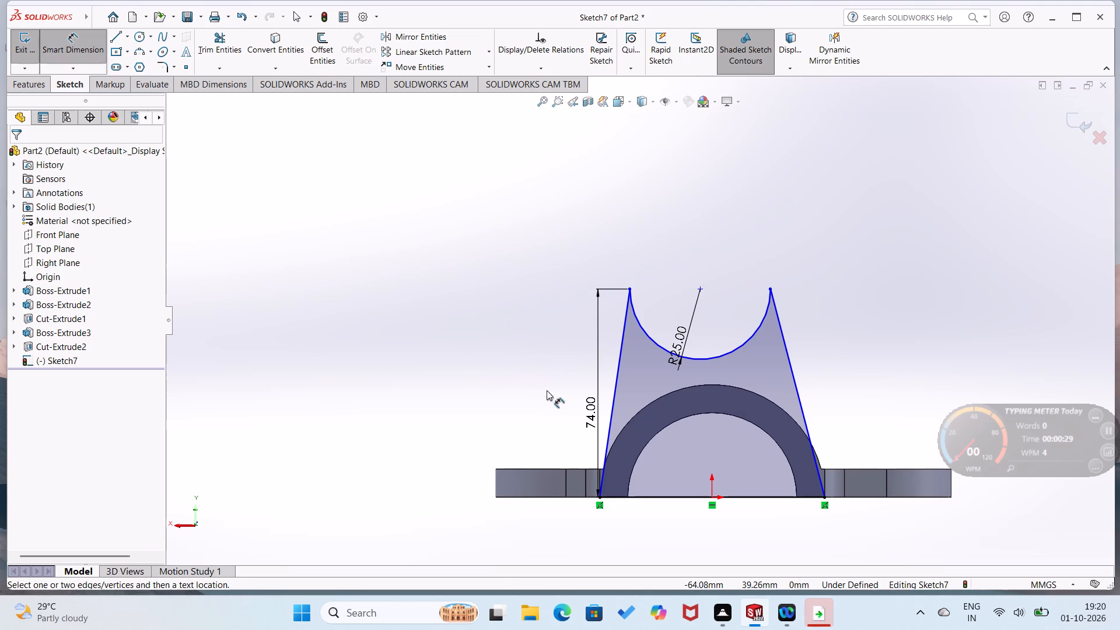
Dimension the horizontal distance between the upper ends of the two slanting lines at 50 mm.
{"action": "left_click", "coordinate": [769, 288]}
{"action": "left_click", "coordinate": [628, 290]}
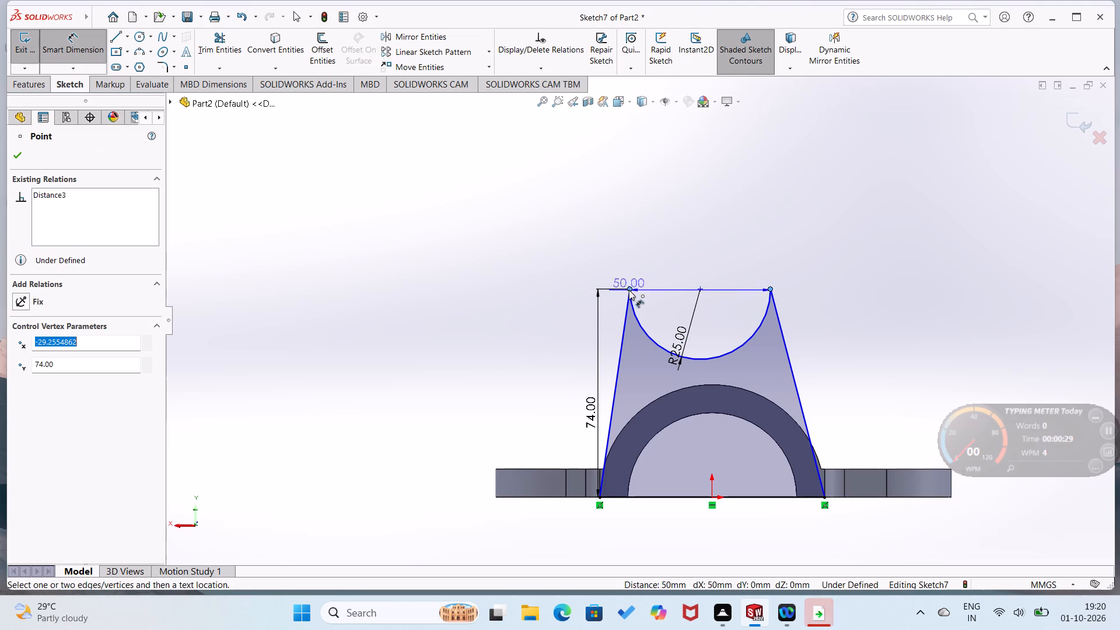
{"action": "left_click", "coordinate": [654, 275]}
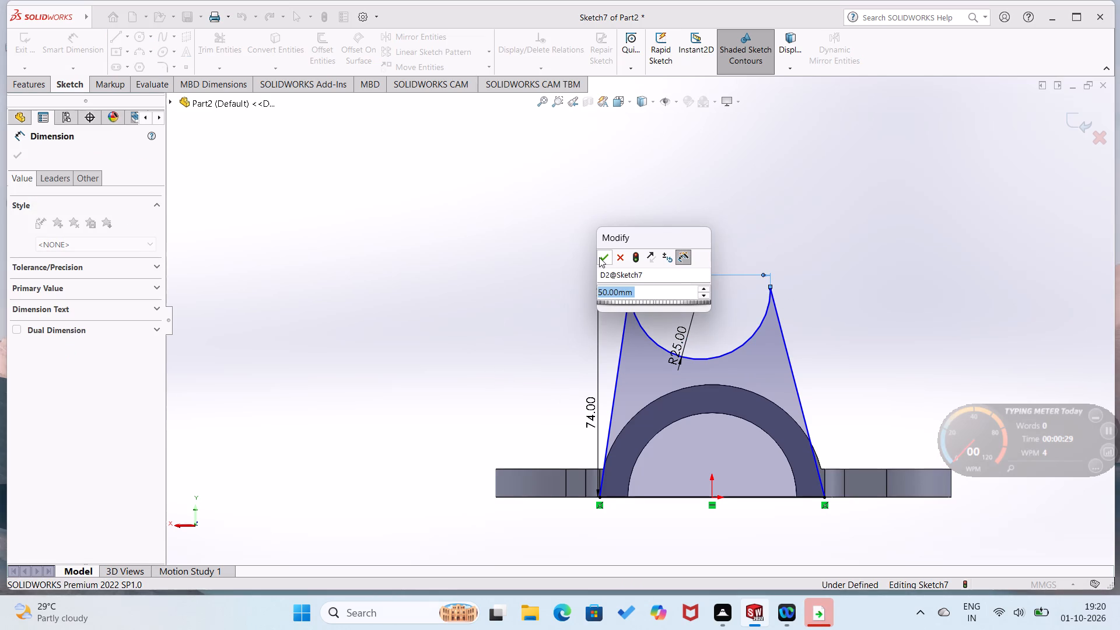
{"action": "left_click", "coordinate": [599, 257]}
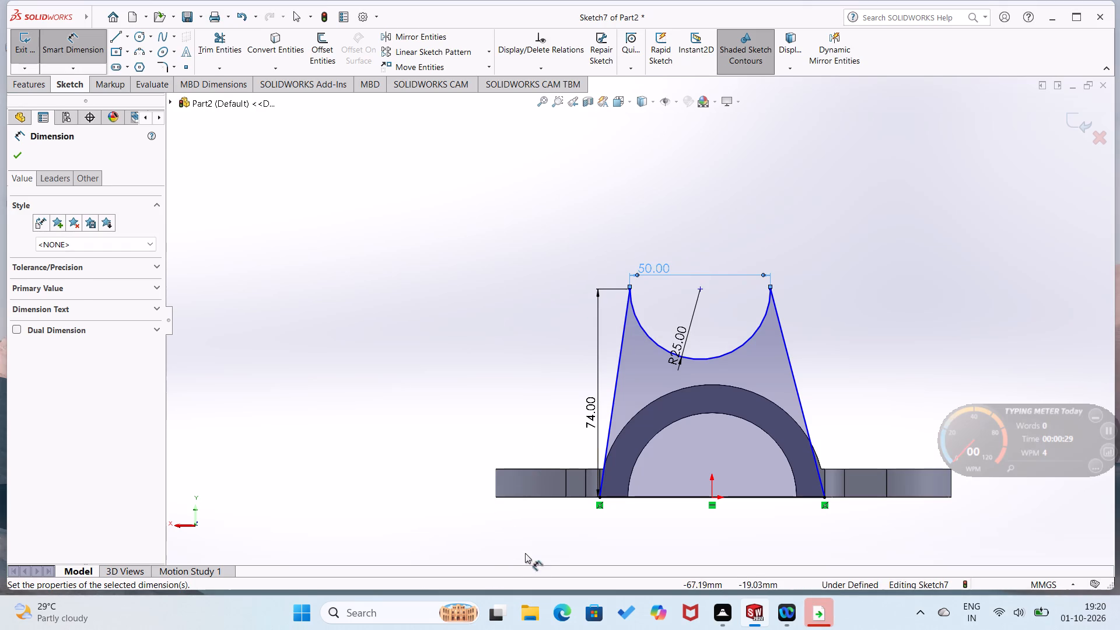
{"action": "left_click", "coordinate": [532, 557]}
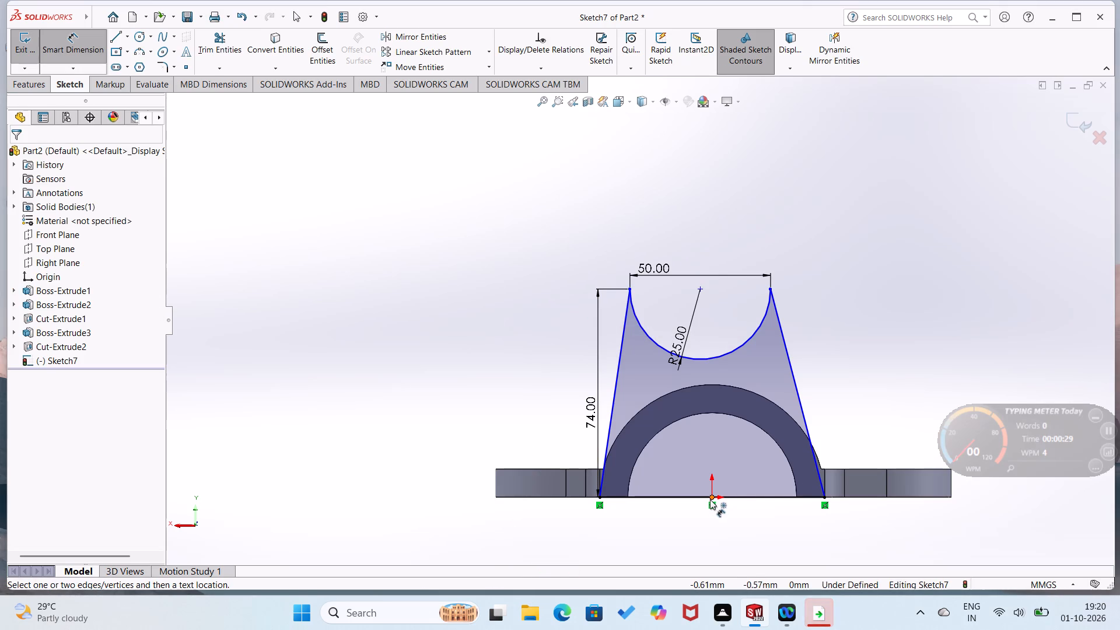
Dimension the 25 mm radius notch arc's position from the origin.
{"action": "left_click", "coordinate": [710, 495]}
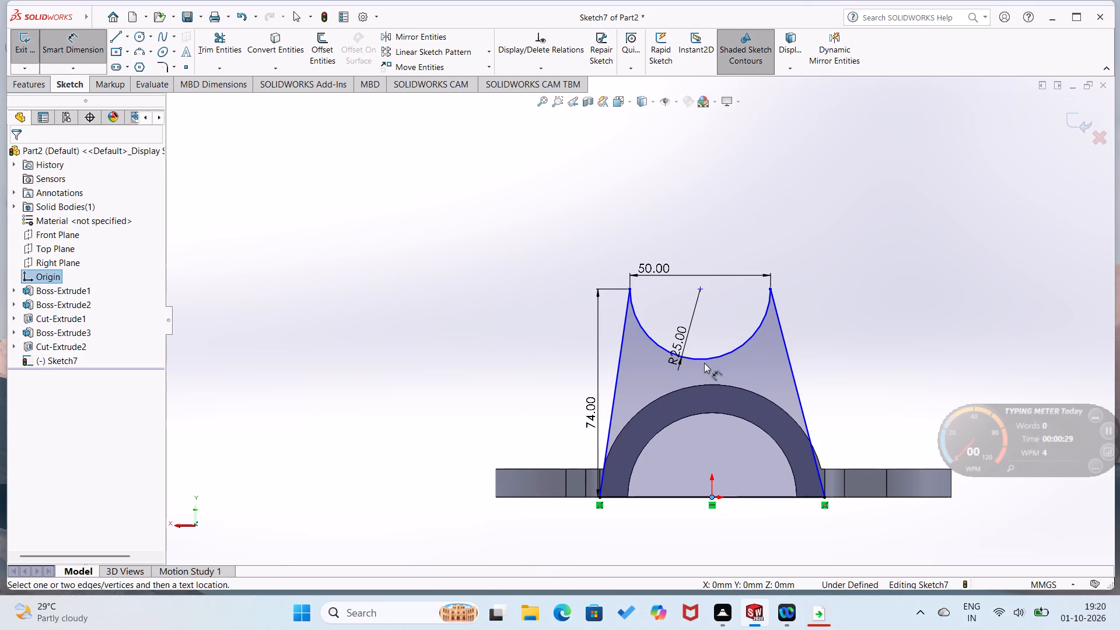
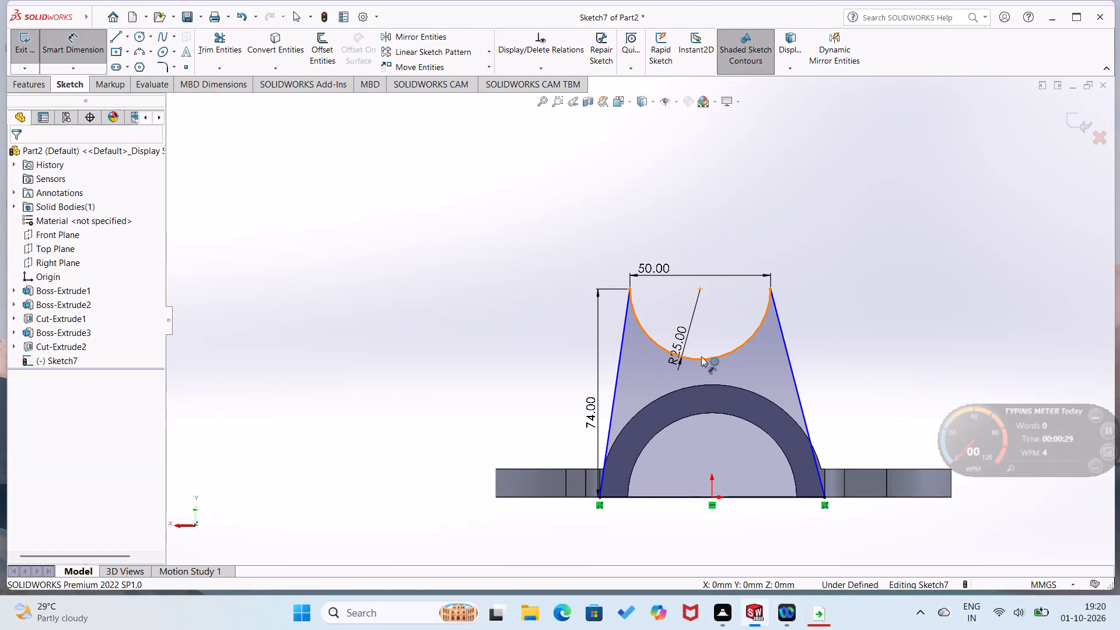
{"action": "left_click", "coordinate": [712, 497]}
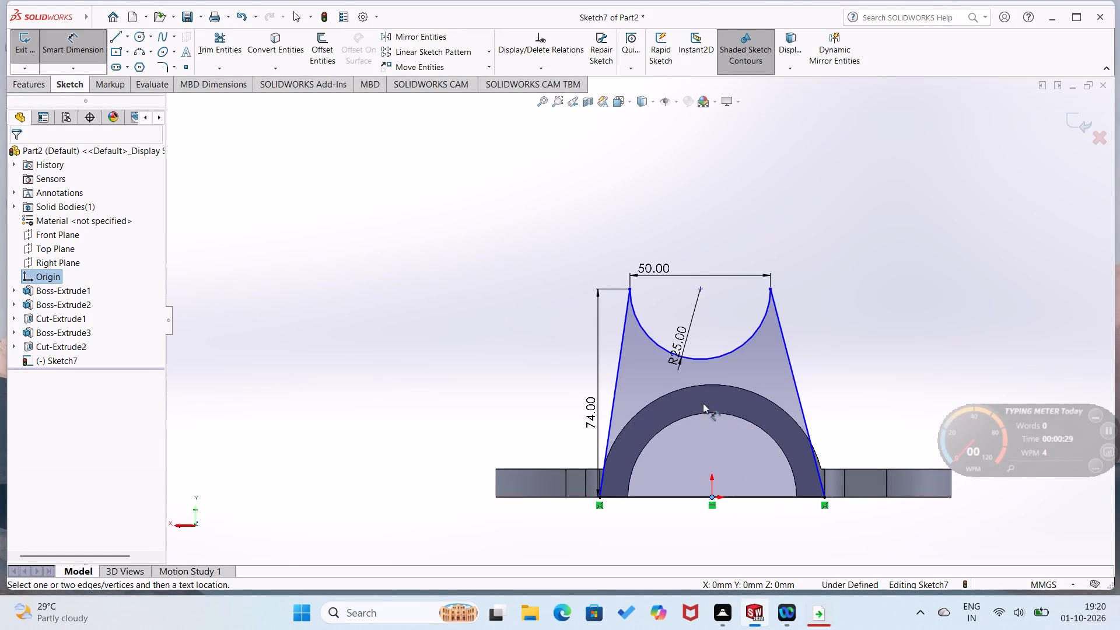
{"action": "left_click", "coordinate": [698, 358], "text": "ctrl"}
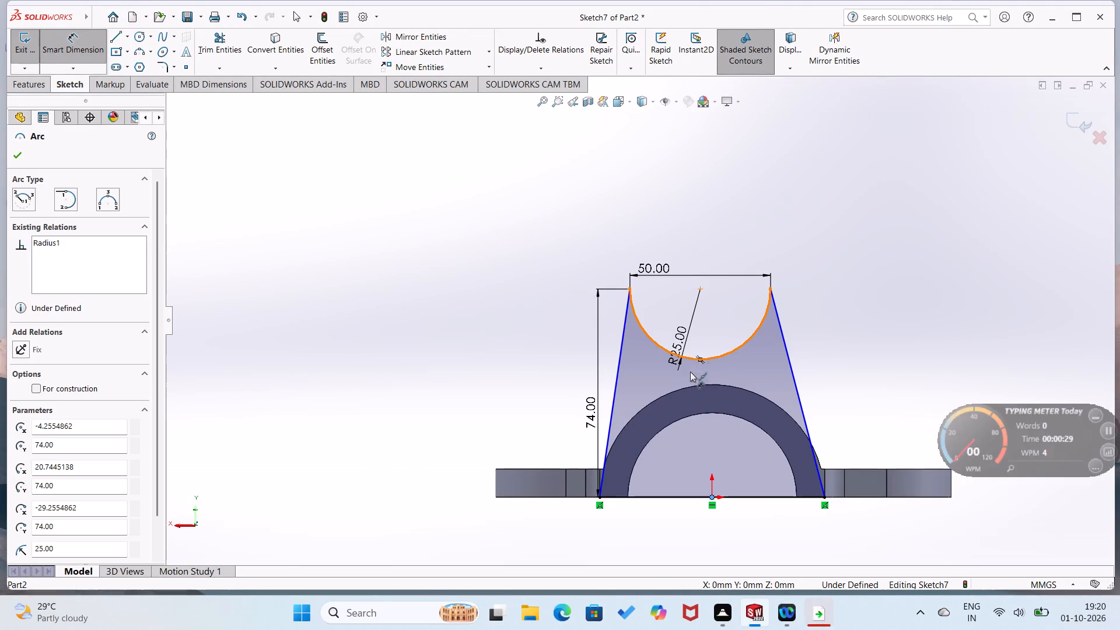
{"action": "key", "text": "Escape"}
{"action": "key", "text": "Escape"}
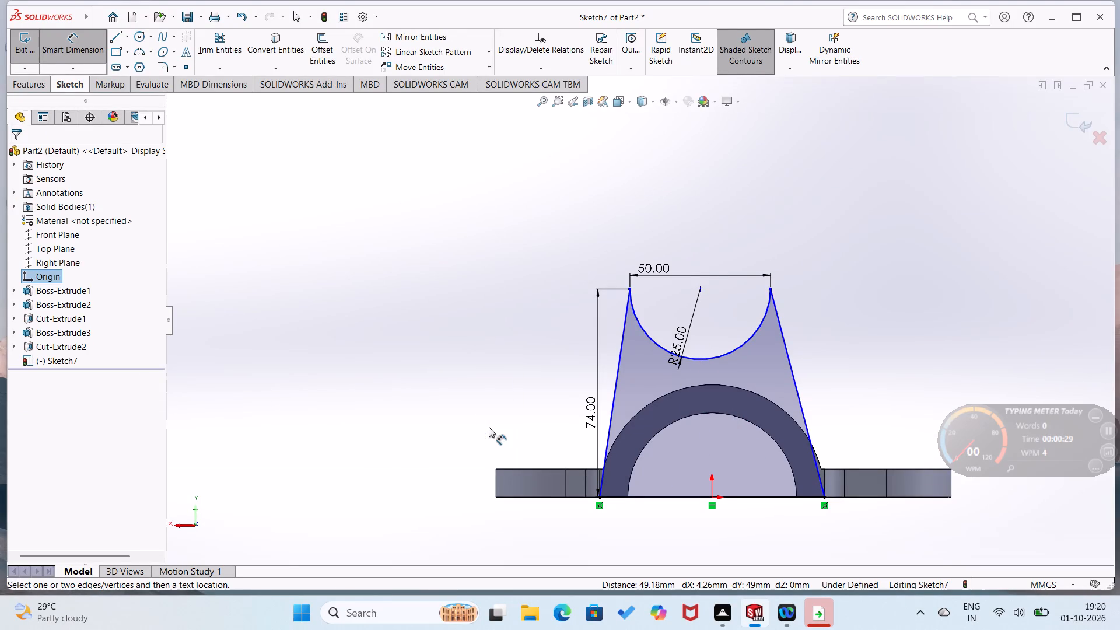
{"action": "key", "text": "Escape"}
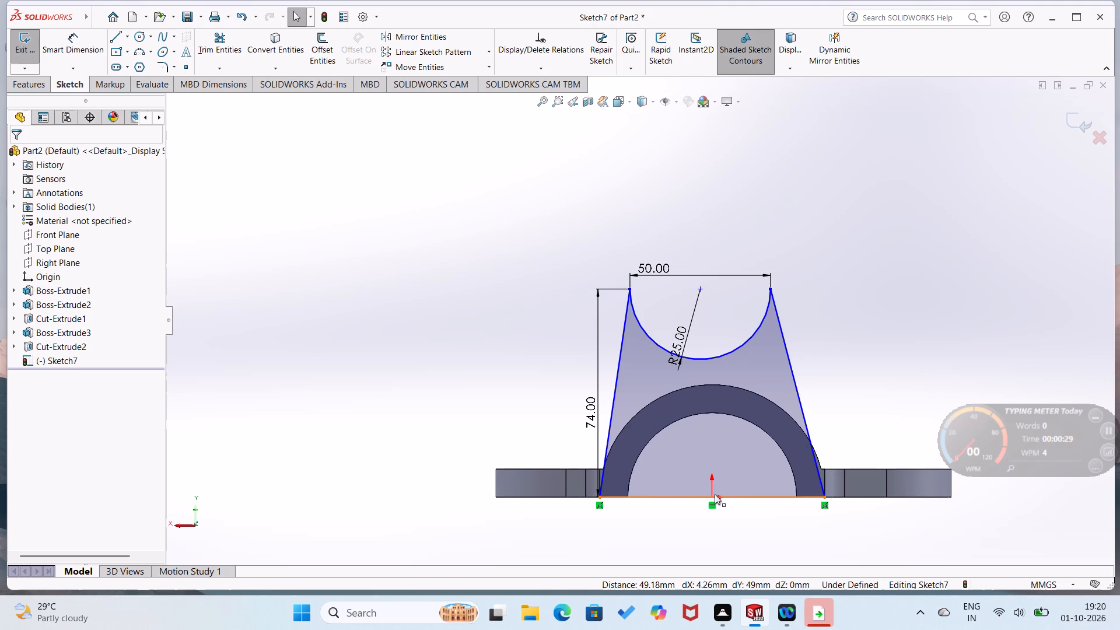
Add a vertical relation between the midpoint of the 25 mm radius notch arc and the origin.
{"action": "left_click", "coordinate": [710, 495]}
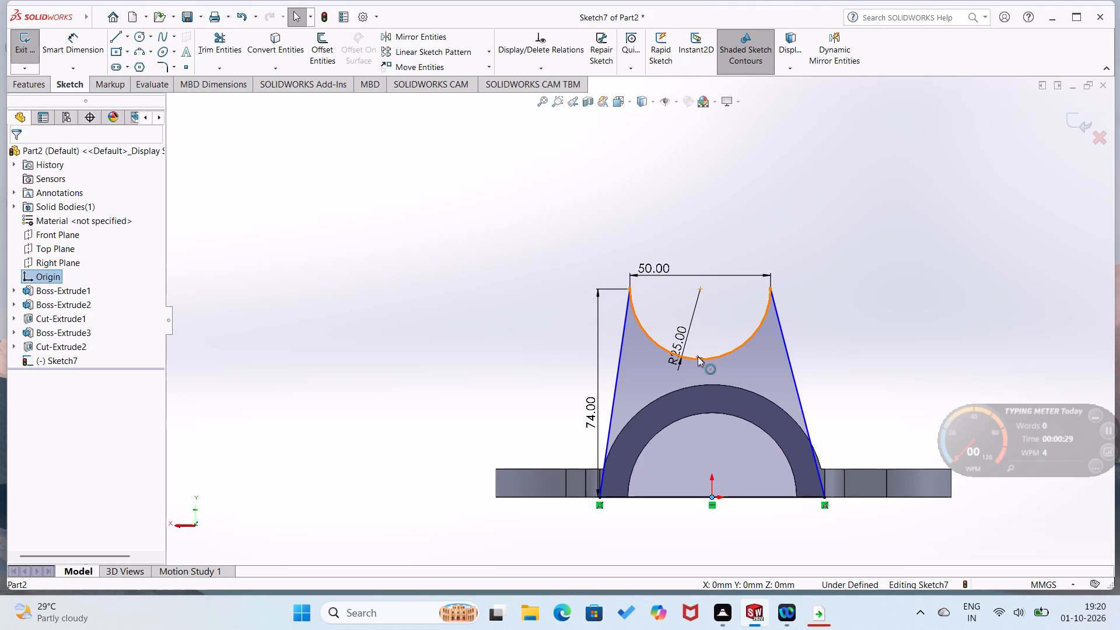
{"action": "left_click", "coordinate": [699, 359], "text": "ctrl"}
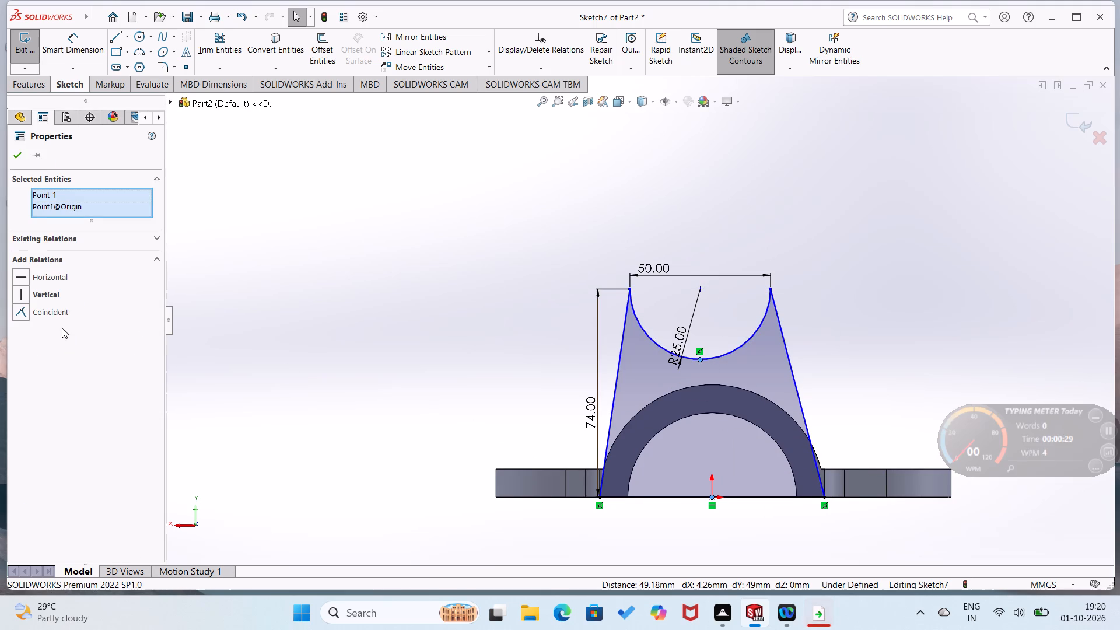
{"action": "left_click", "coordinate": [22, 290]}
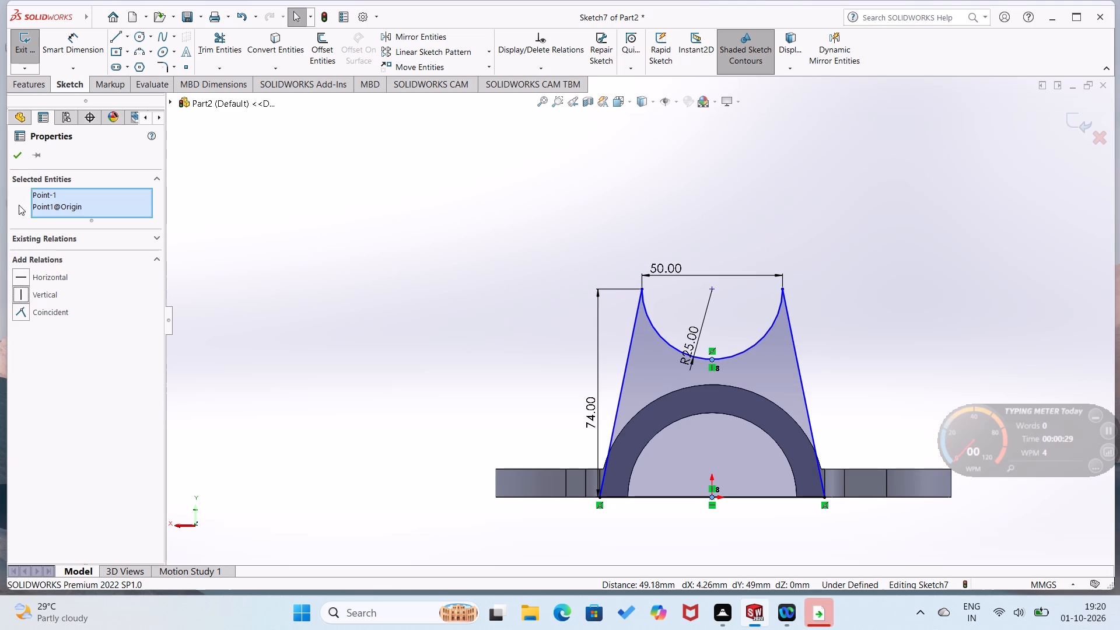
{"action": "left_click", "coordinate": [19, 160]}
{"action": "left_click", "coordinate": [260, 318]}
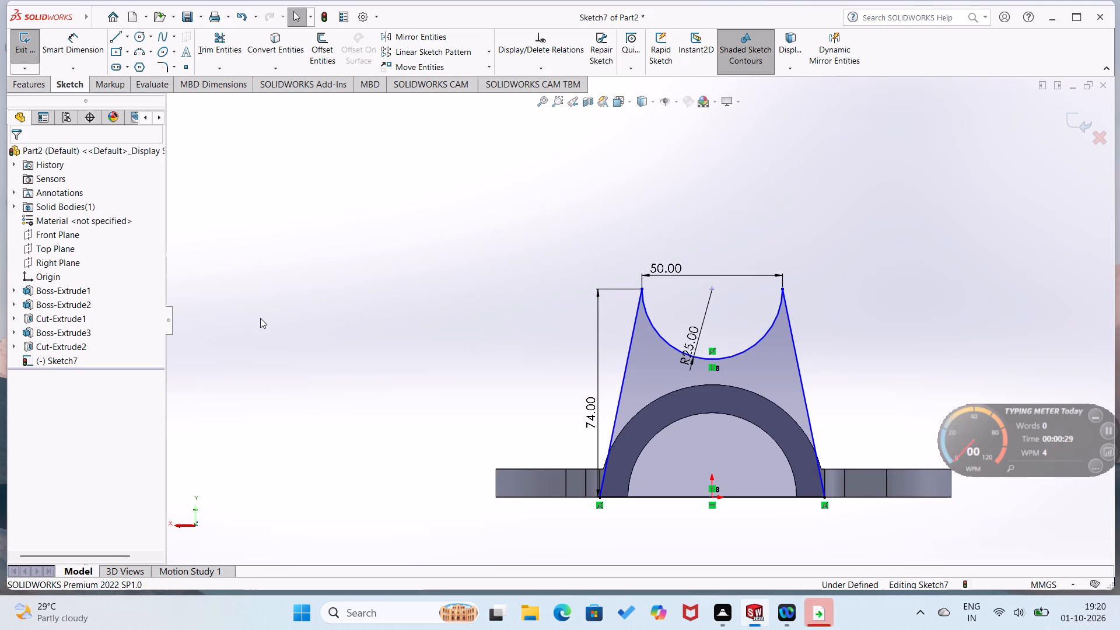
Dimension the vertical height of the profile's right slanting line at 74 mm.
{"action": "right_click_drag", "start_coordinate": [828, 421], "coordinate": [857, 349]}
{"action": "left_click", "coordinate": [811, 415]}
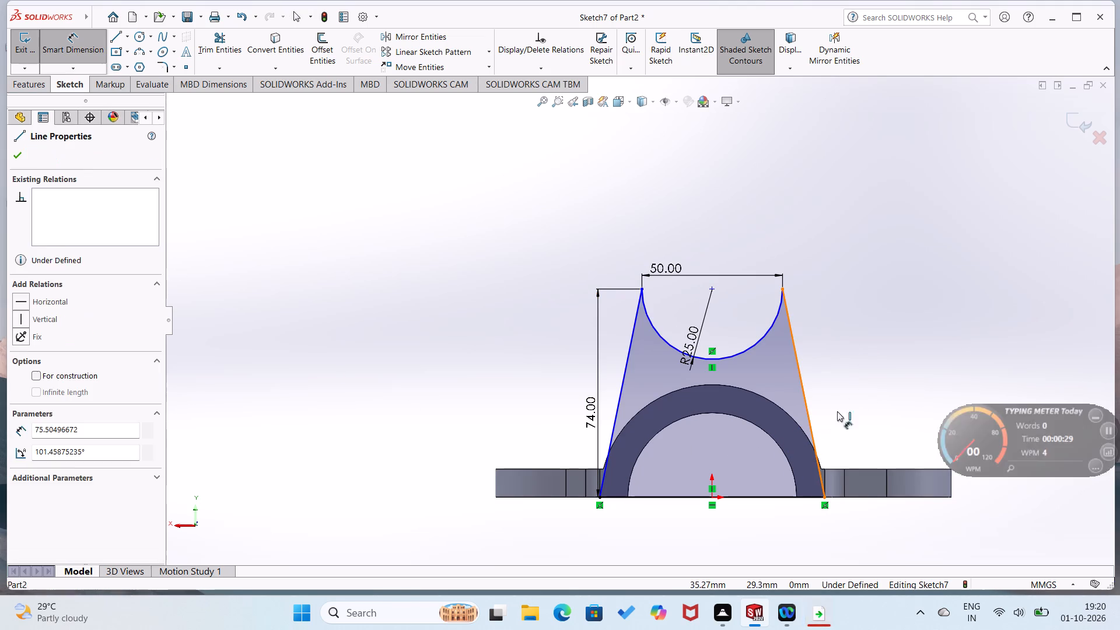
{"action": "left_click", "coordinate": [838, 411]}
{"action": "left_click", "coordinate": [784, 394]}
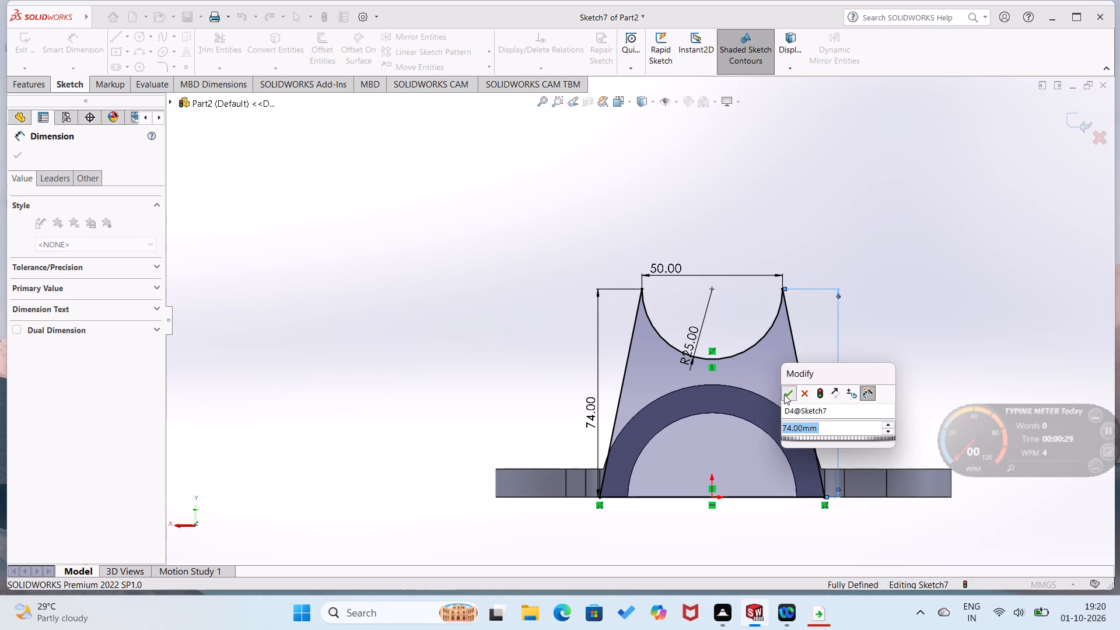
{"action": "left_click", "coordinate": [497, 324]}
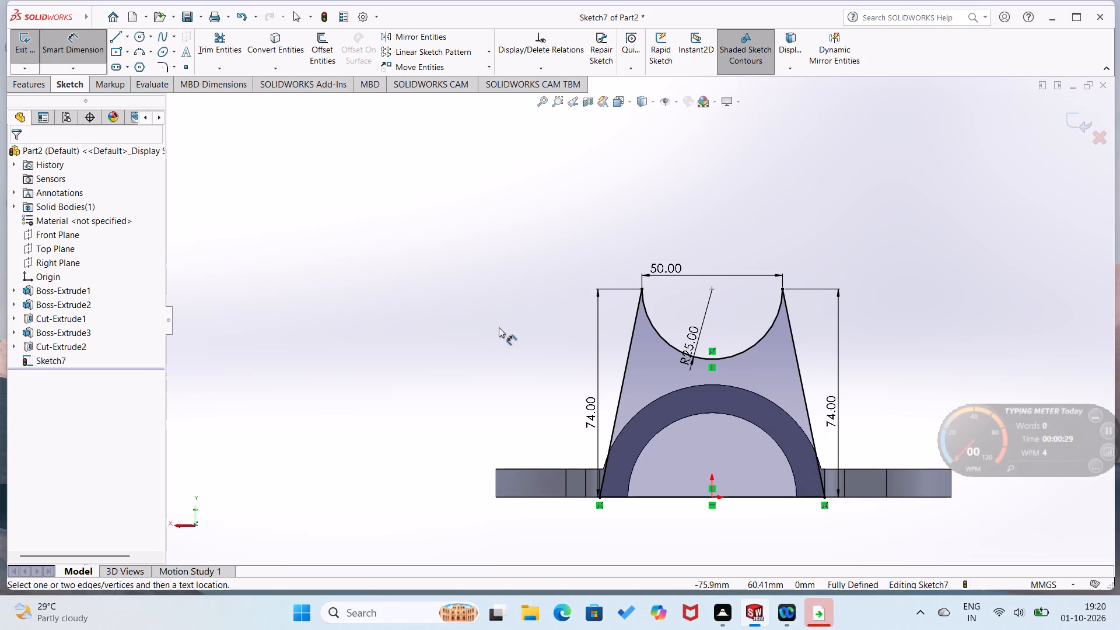
Extrude the tapered upright profile as a 10 mm blind boss in the reversed direction, merged with the half-cylinder body.
{"action": "middle_click_drag", "start_coordinate": [446, 377], "coordinate": [444, 391]}
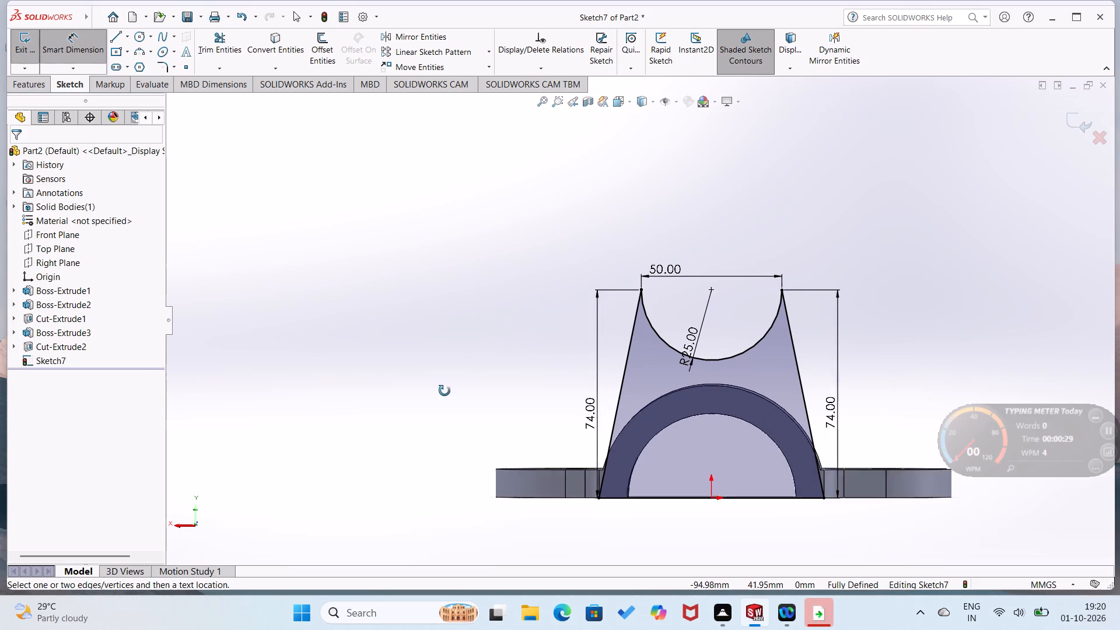
{"action": "middle_click_drag", "start_coordinate": [444, 391], "coordinate": [439, 458]}
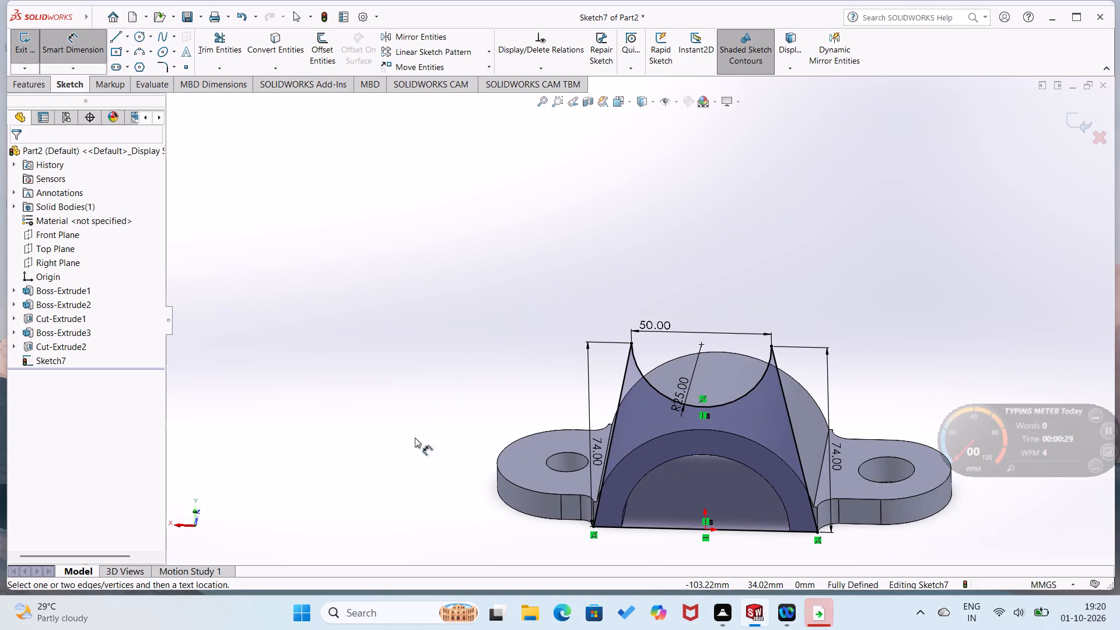
{"action": "left_click", "coordinate": [44, 87]}
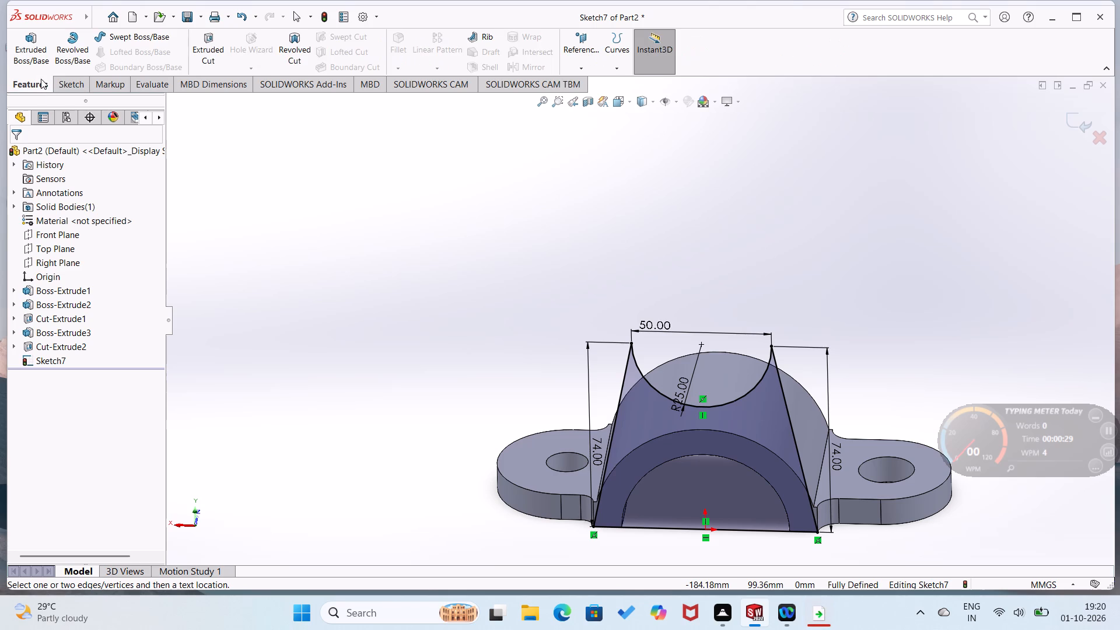
{"action": "left_click", "coordinate": [38, 65]}
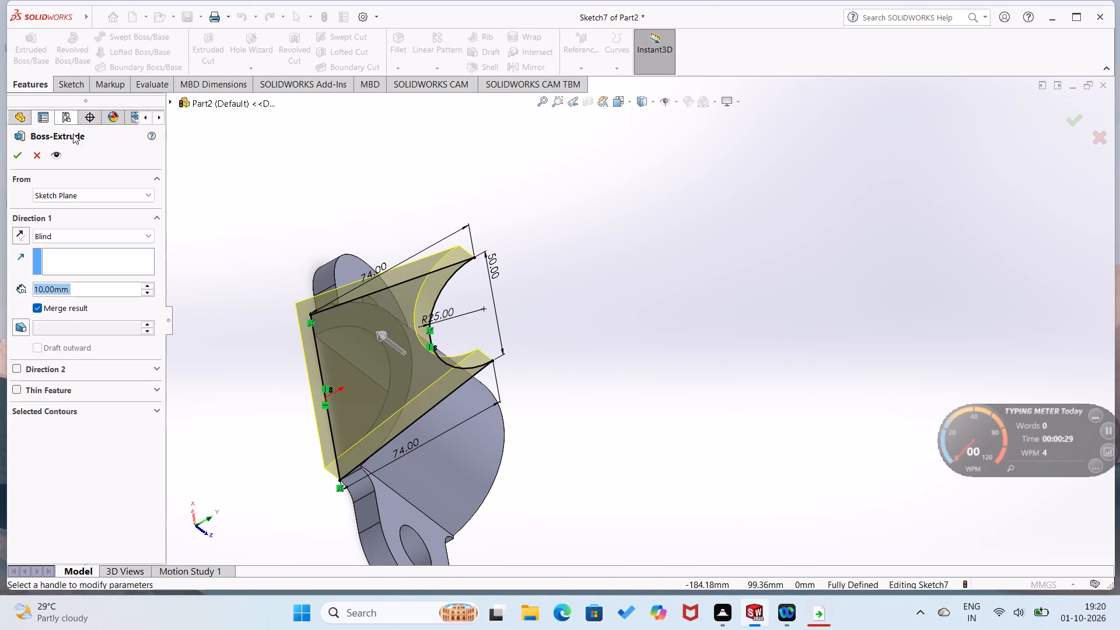
{"action": "left_click", "coordinate": [17, 235]}
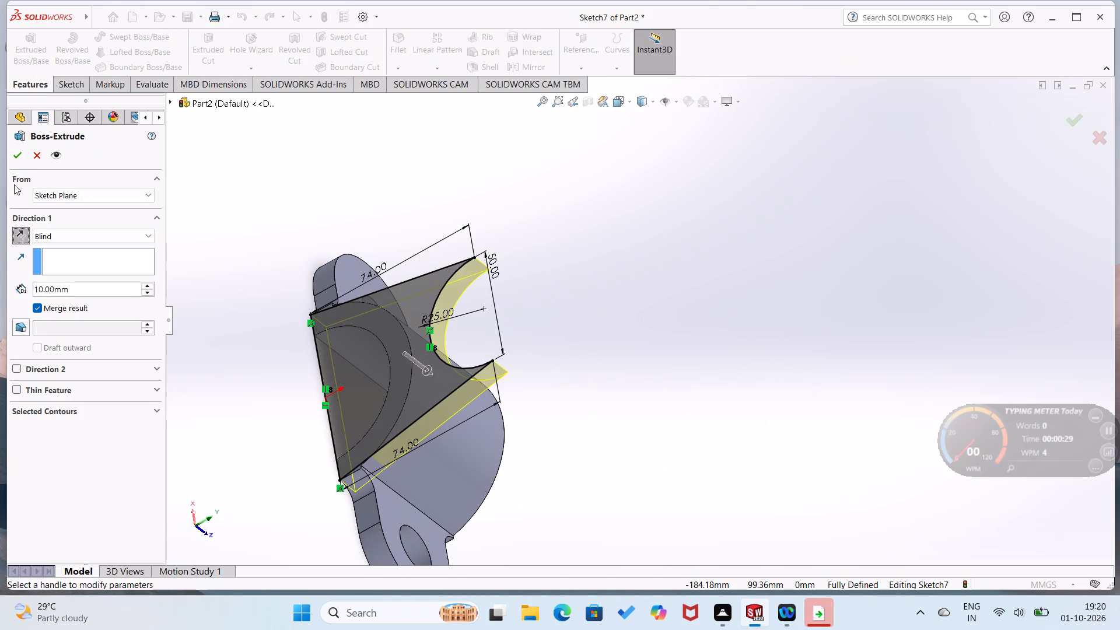
{"action": "left_click", "coordinate": [23, 157]}
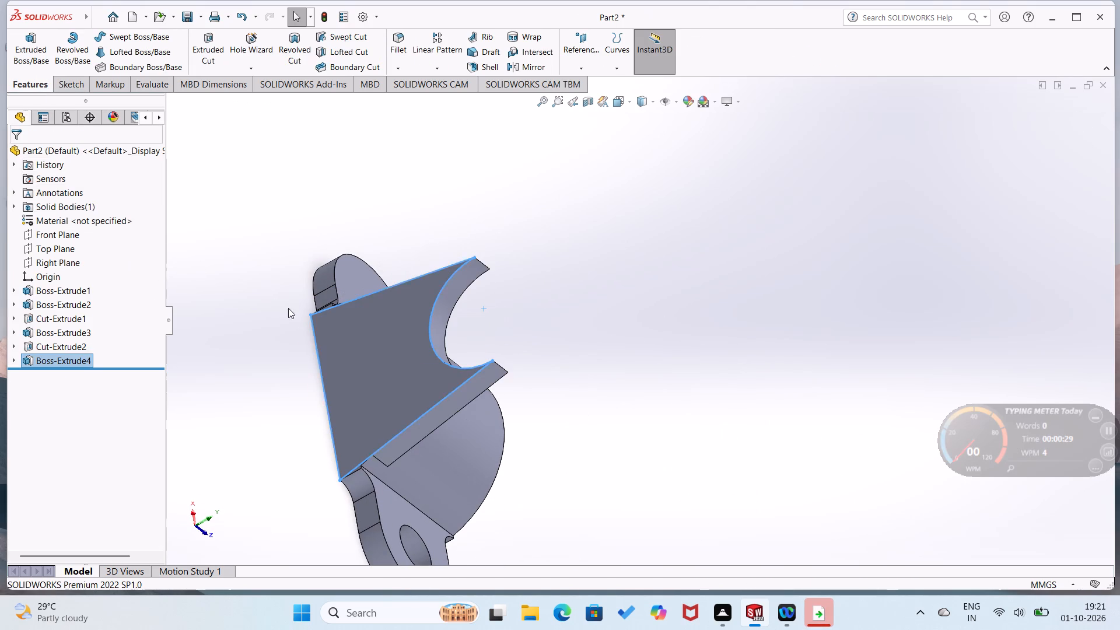
{"action": "left_click", "coordinate": [628, 391]}
On a new sketch on the upright's front face, draw a 50 mm horizontal line joining the notch's two upper tips.
{"action": "right_click", "coordinate": [388, 414]}
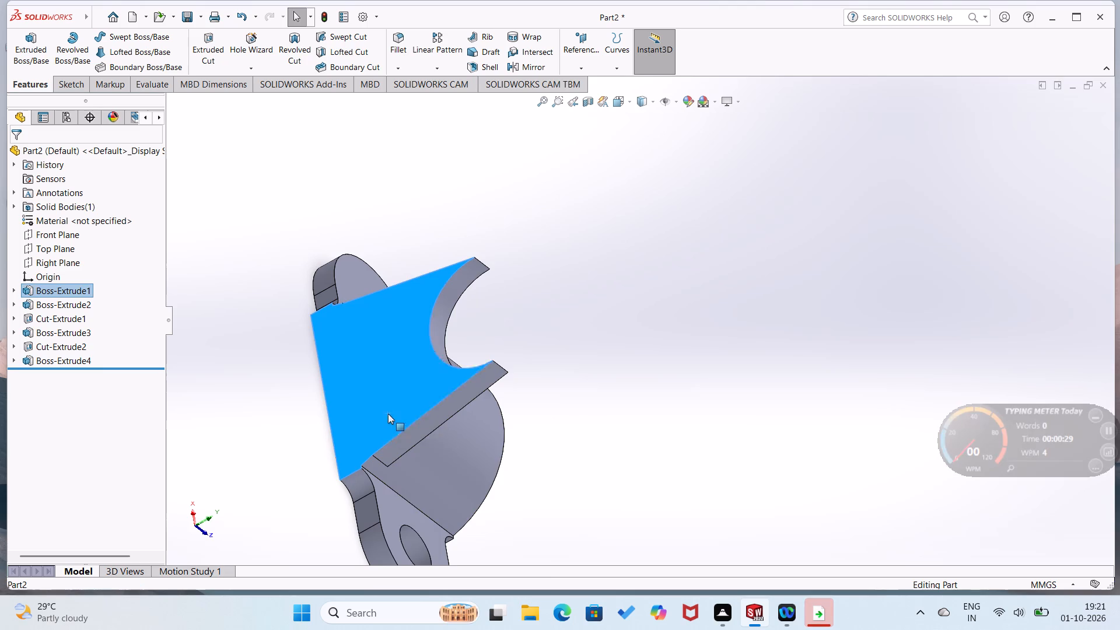
{"action": "left_click", "coordinate": [416, 340]}
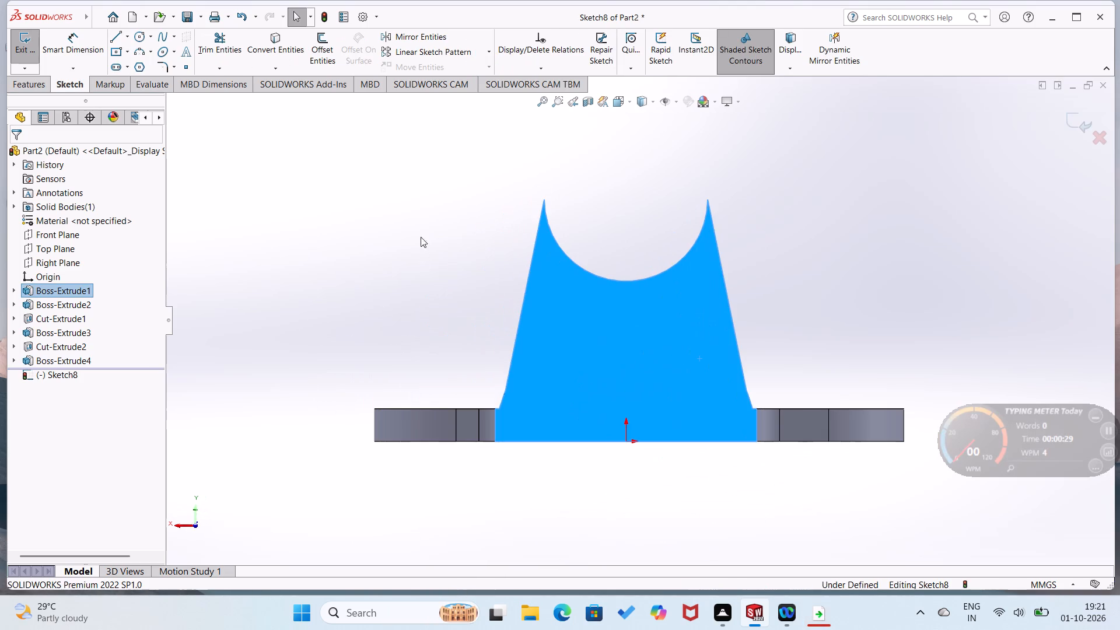
{"action": "left_click", "coordinate": [417, 233]}
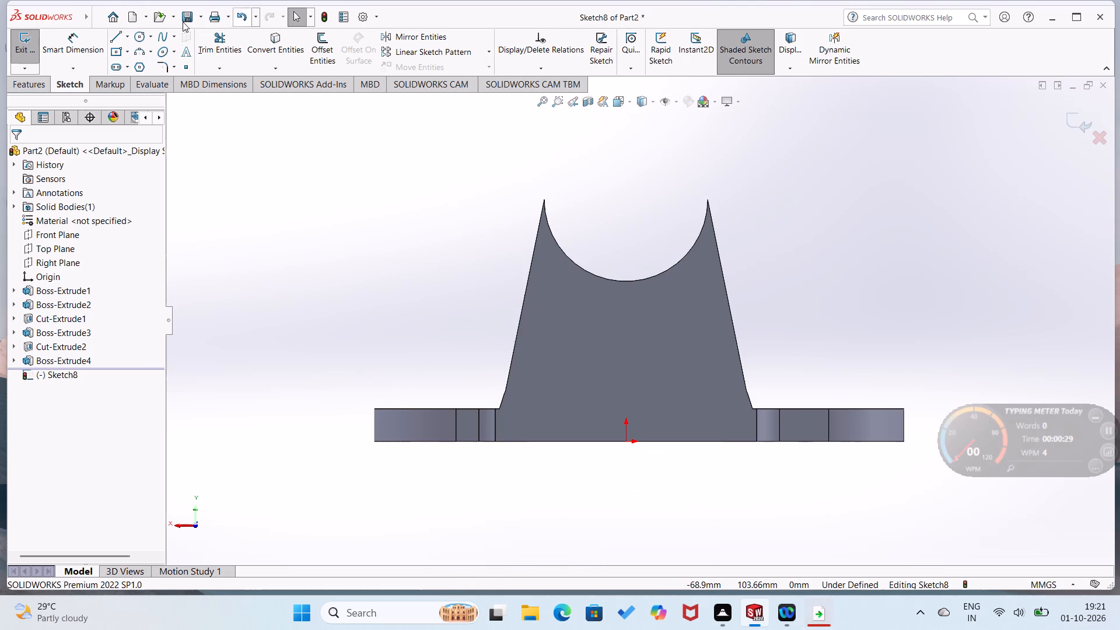
{"action": "left_click", "coordinate": [135, 50]}
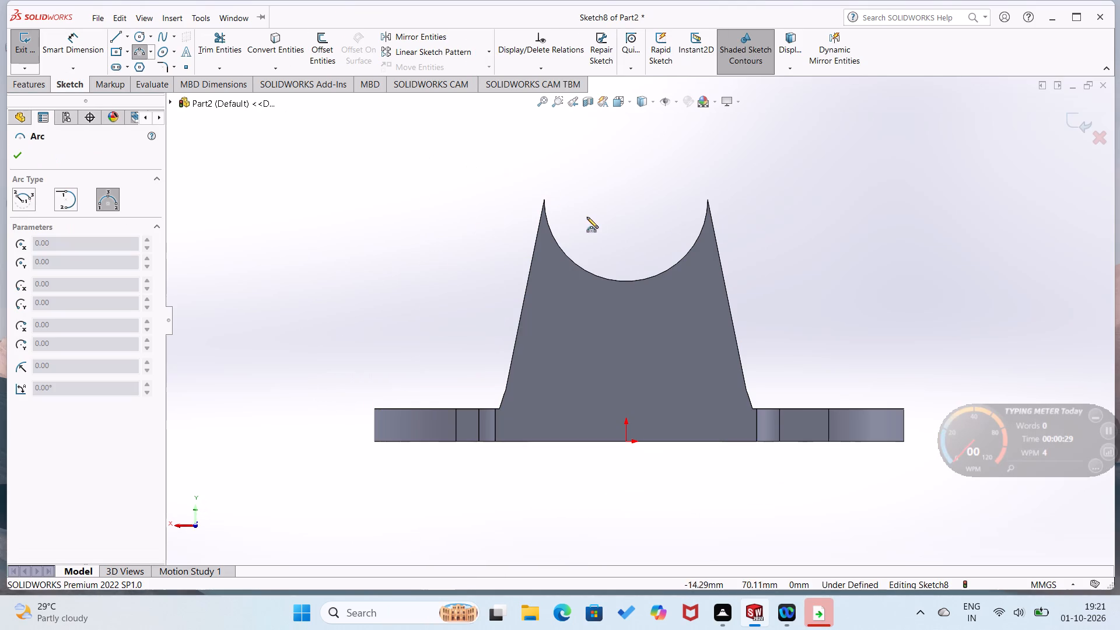
{"action": "right_click_drag", "start_coordinate": [661, 194], "coordinate": [600, 189]}
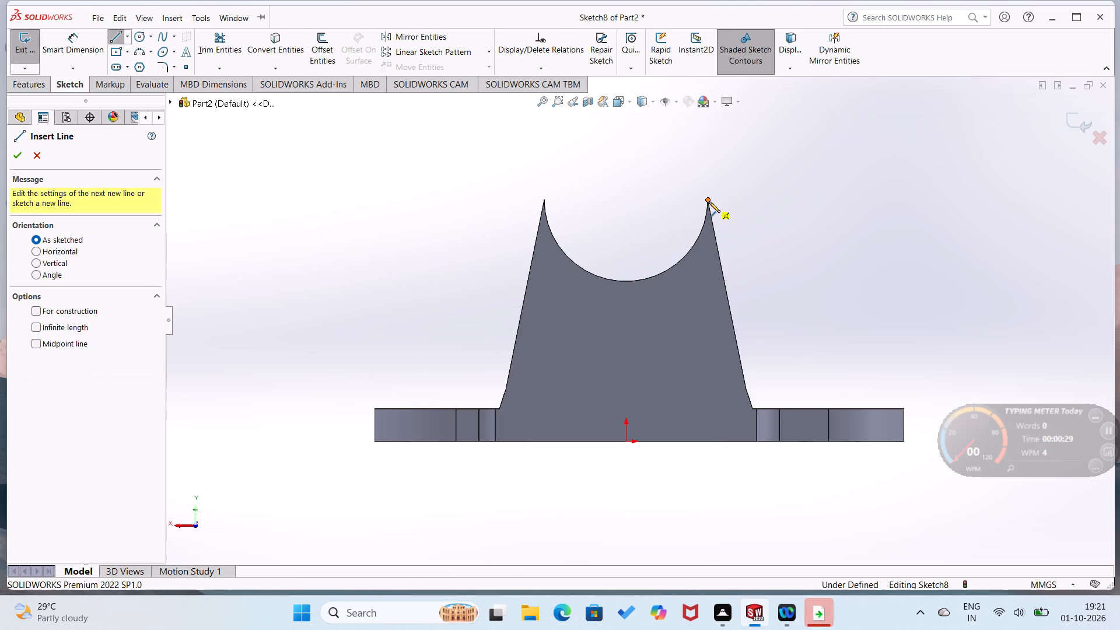
{"action": "left_click", "coordinate": [710, 200]}
{"action": "left_click", "coordinate": [544, 198]}
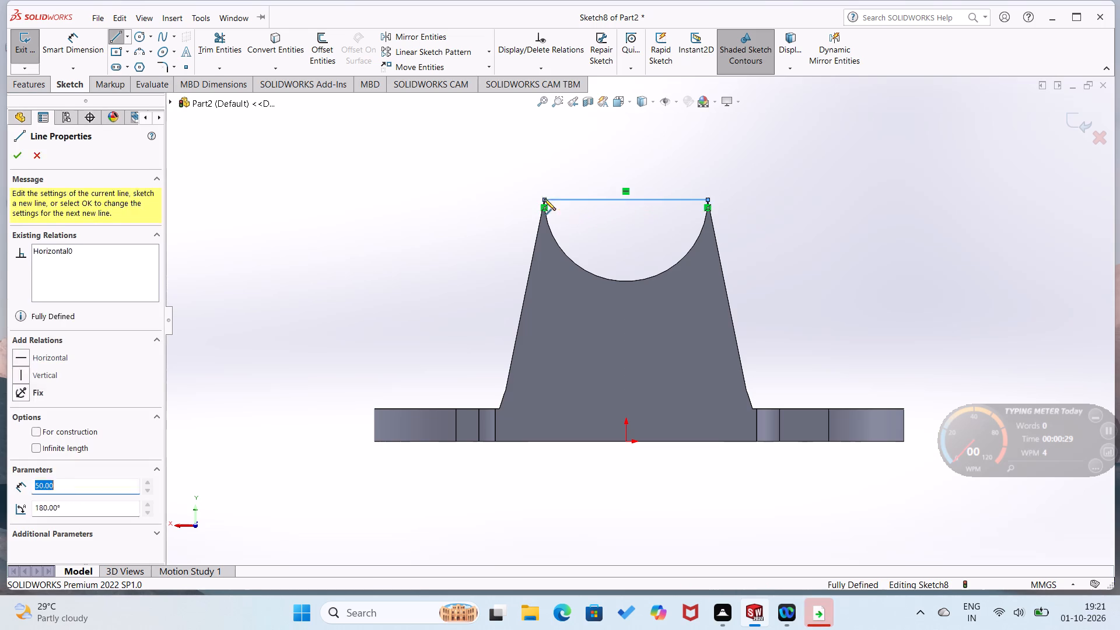
{"action": "right_click_drag", "start_coordinate": [454, 224], "coordinate": [450, 139]}
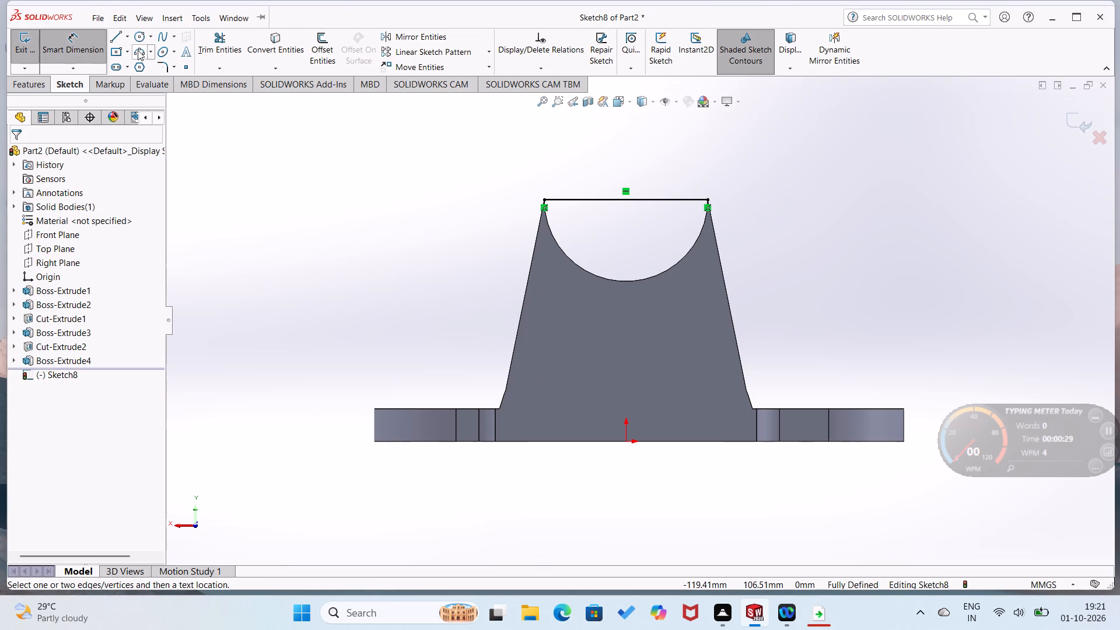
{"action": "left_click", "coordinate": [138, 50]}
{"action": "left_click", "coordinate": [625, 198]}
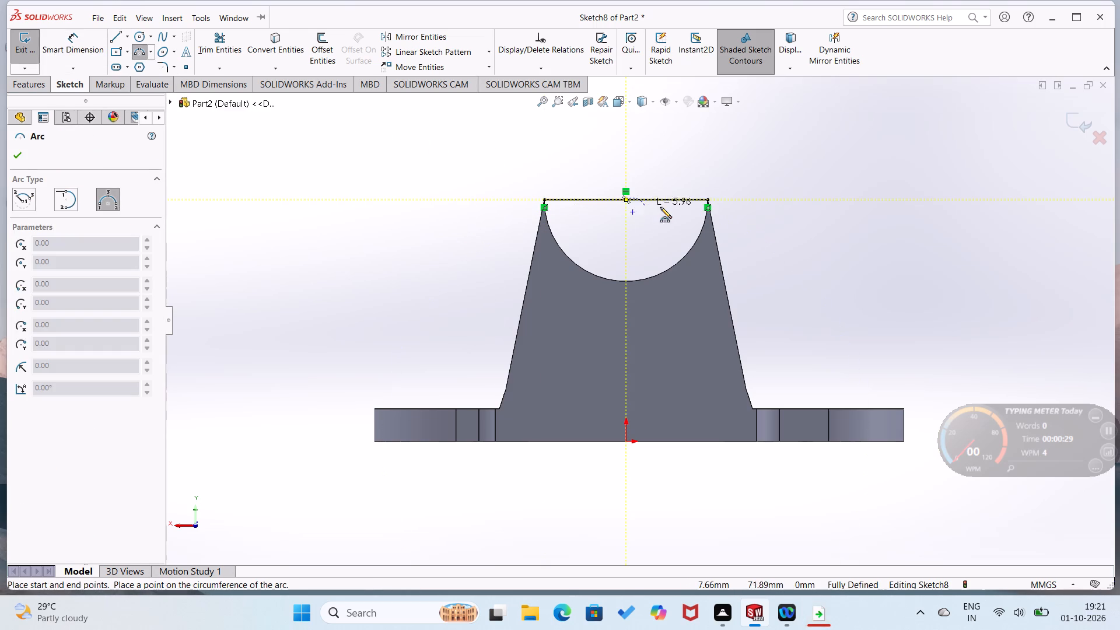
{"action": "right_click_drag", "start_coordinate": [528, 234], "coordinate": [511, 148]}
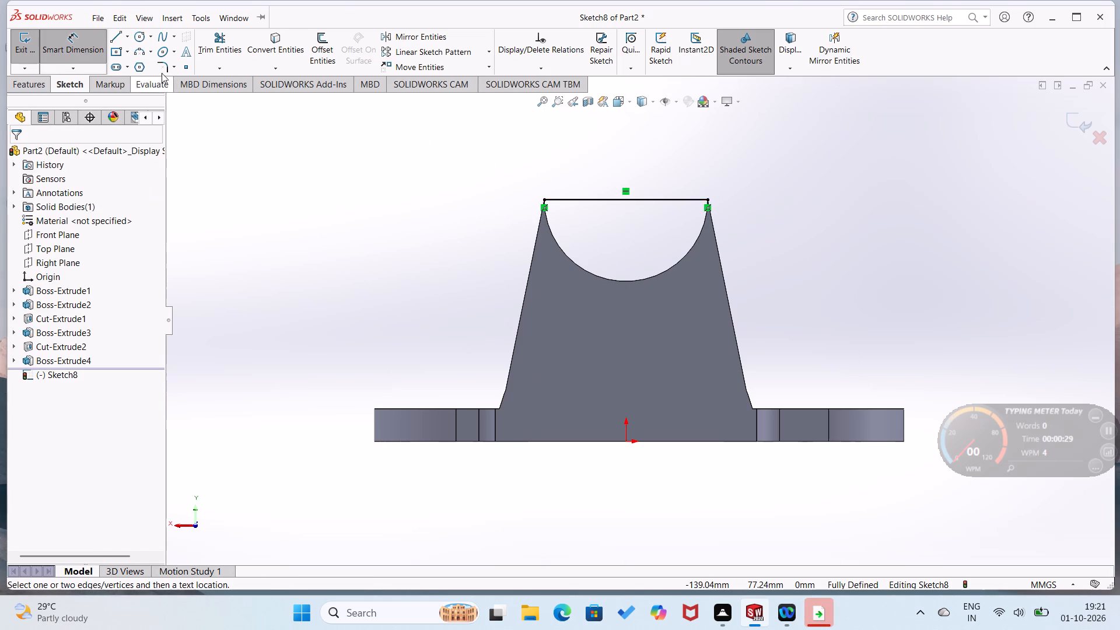
Sketch a lower semicircular centerpoint arc of about 19 mm radius from the horizontal line's midpoint, with both ends on that line.
{"action": "left_click", "coordinate": [141, 48]}
{"action": "left_click", "coordinate": [25, 197]}
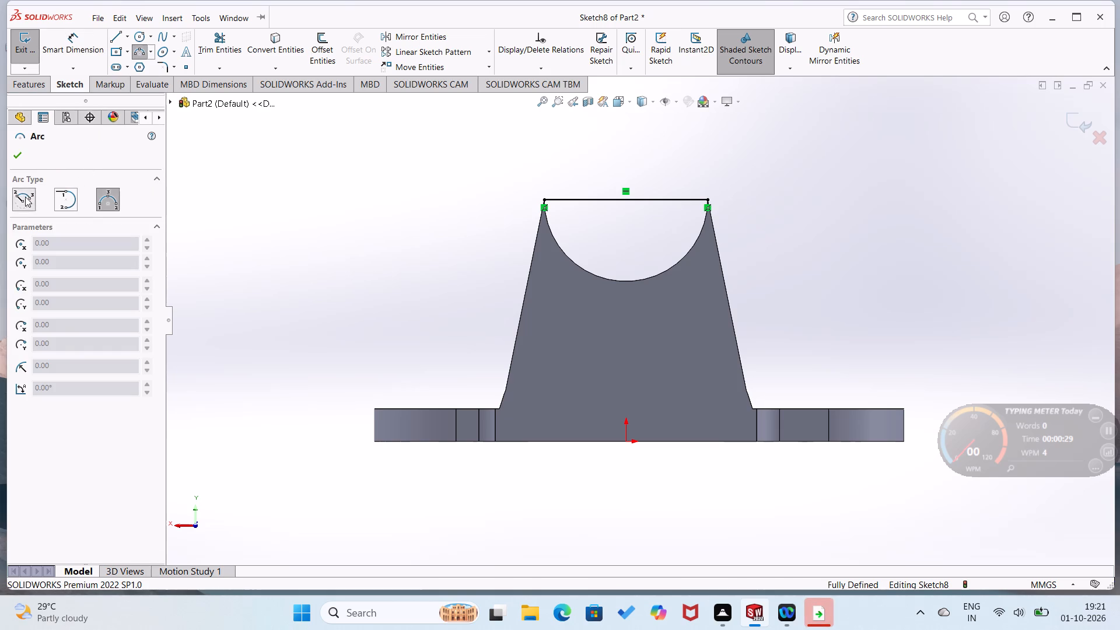
{"action": "left_click", "coordinate": [625, 201]}
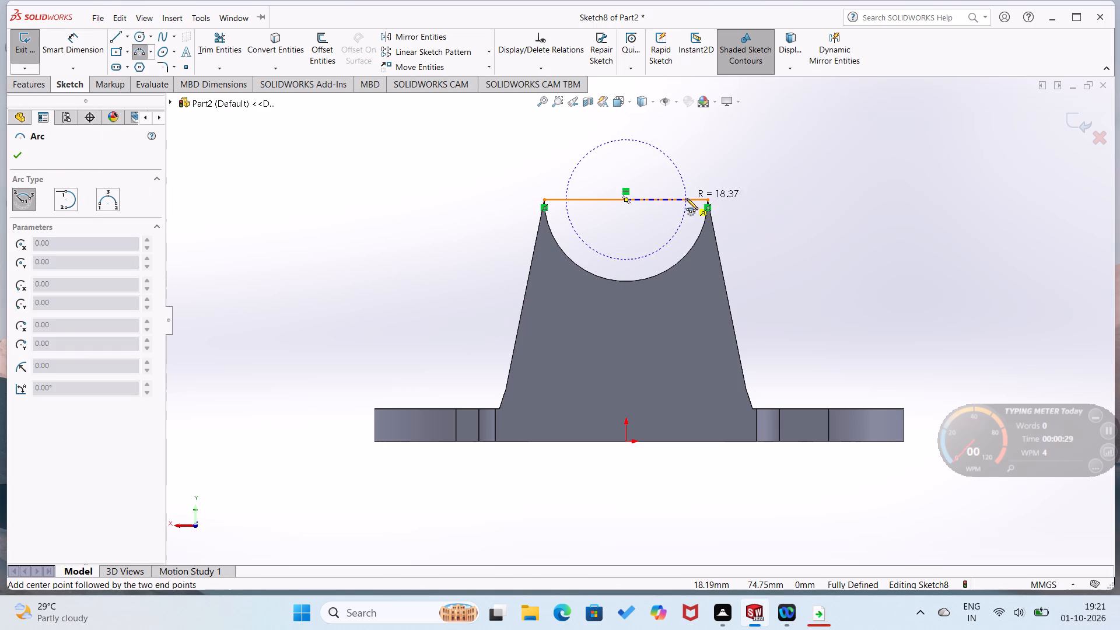
{"action": "left_click", "coordinate": [689, 199]}
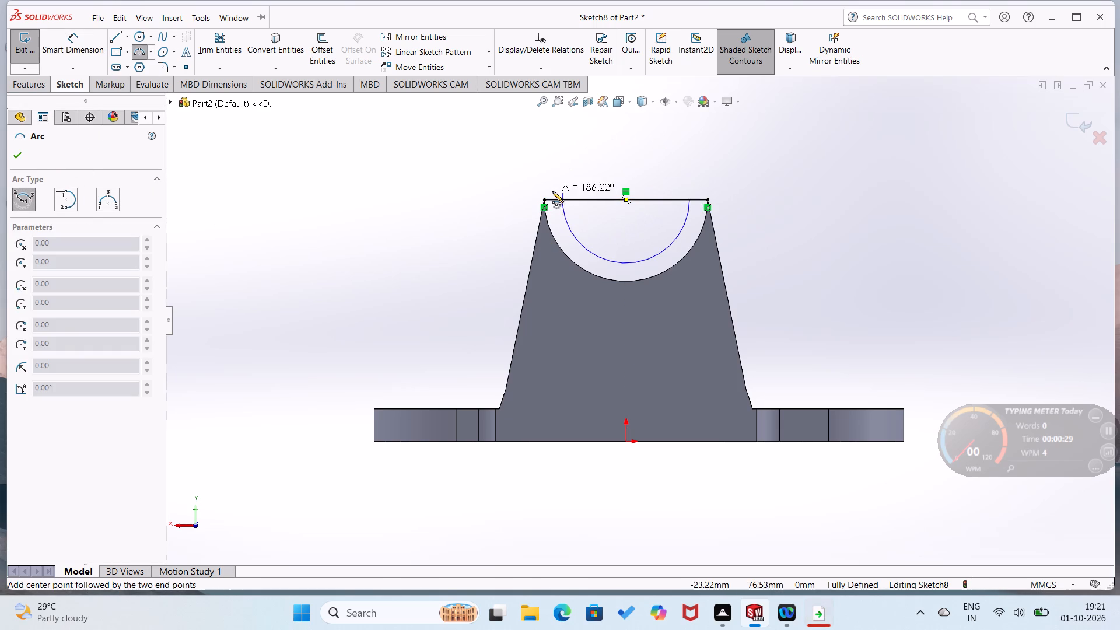
{"action": "left_click", "coordinate": [559, 198]}
Dimension the inner semicircular arc's radius at 15 mm.
{"action": "right_click_drag", "start_coordinate": [450, 225], "coordinate": [474, 89]}
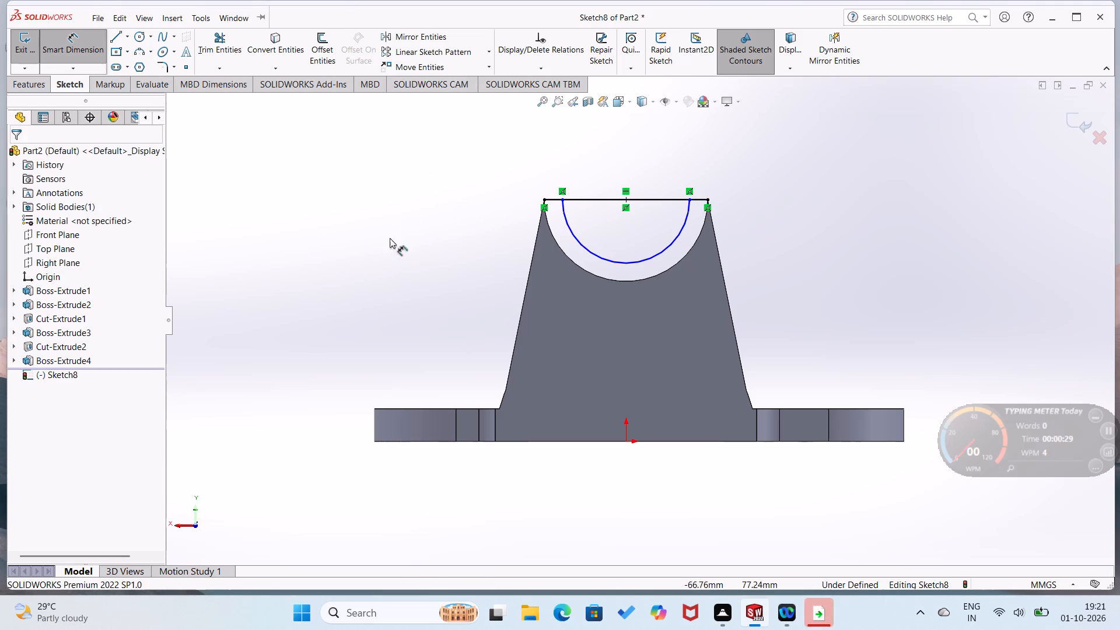
{"action": "left_click", "coordinate": [593, 255]}
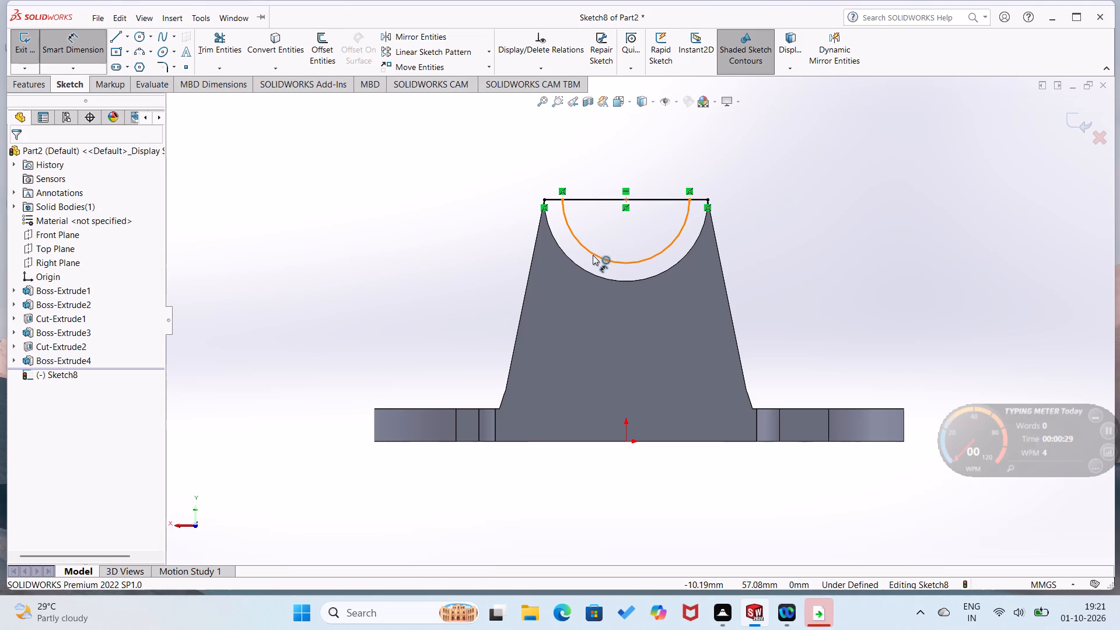
{"action": "left_click", "coordinate": [618, 241]}
{"action": "key", "text": "1"}
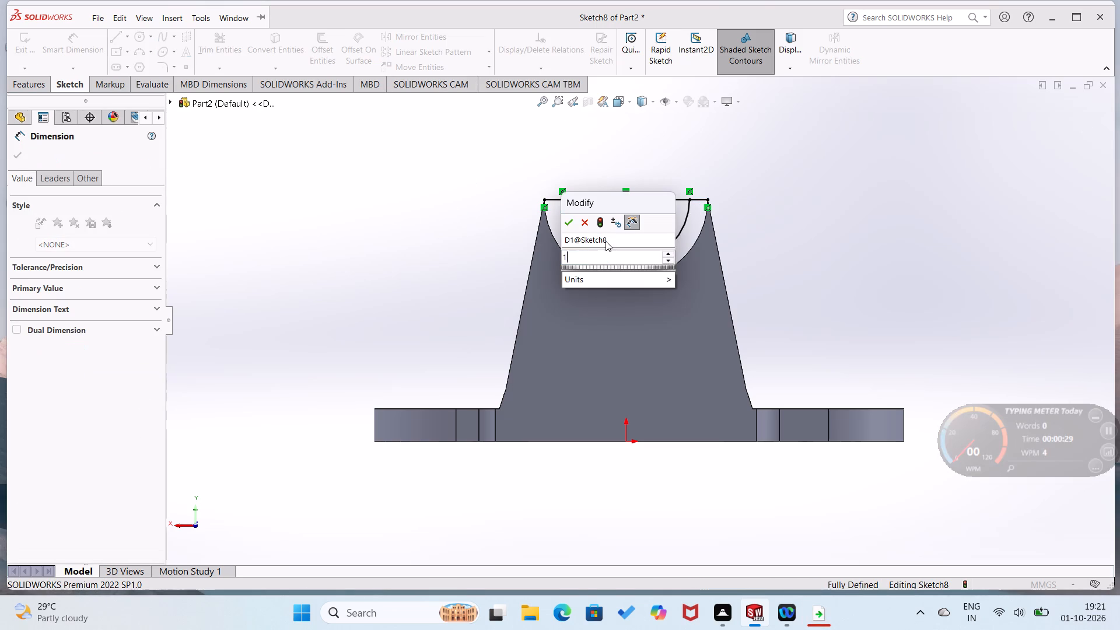
{"action": "key", "text": "5"}
{"action": "key", "text": "Return"}
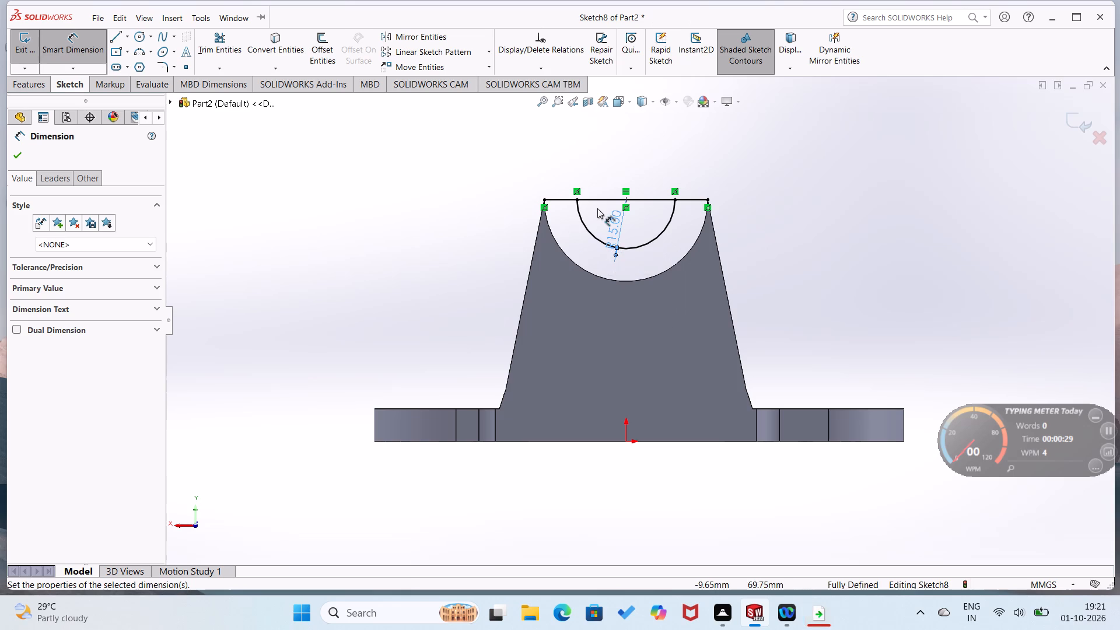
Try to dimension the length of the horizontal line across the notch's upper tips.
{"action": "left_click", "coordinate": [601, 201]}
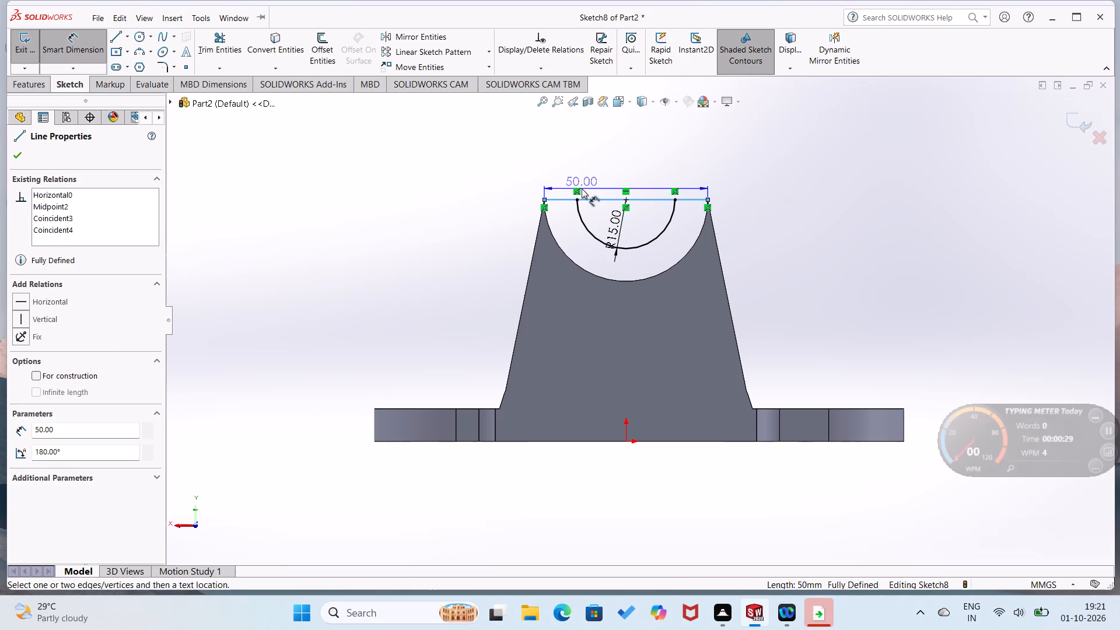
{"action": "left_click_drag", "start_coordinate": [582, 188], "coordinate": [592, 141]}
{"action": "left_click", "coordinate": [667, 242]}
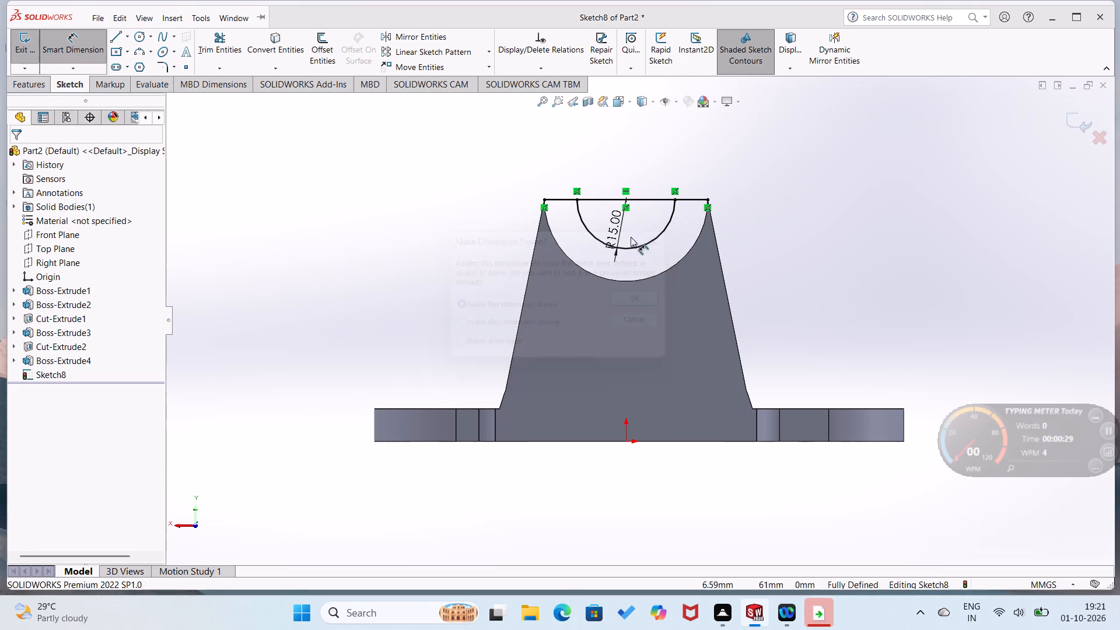
Trim away the part of the horizontal line between the inner arc's two ends, accepting the deletion of its midpoint relation.
{"action": "left_click", "coordinate": [237, 50]}
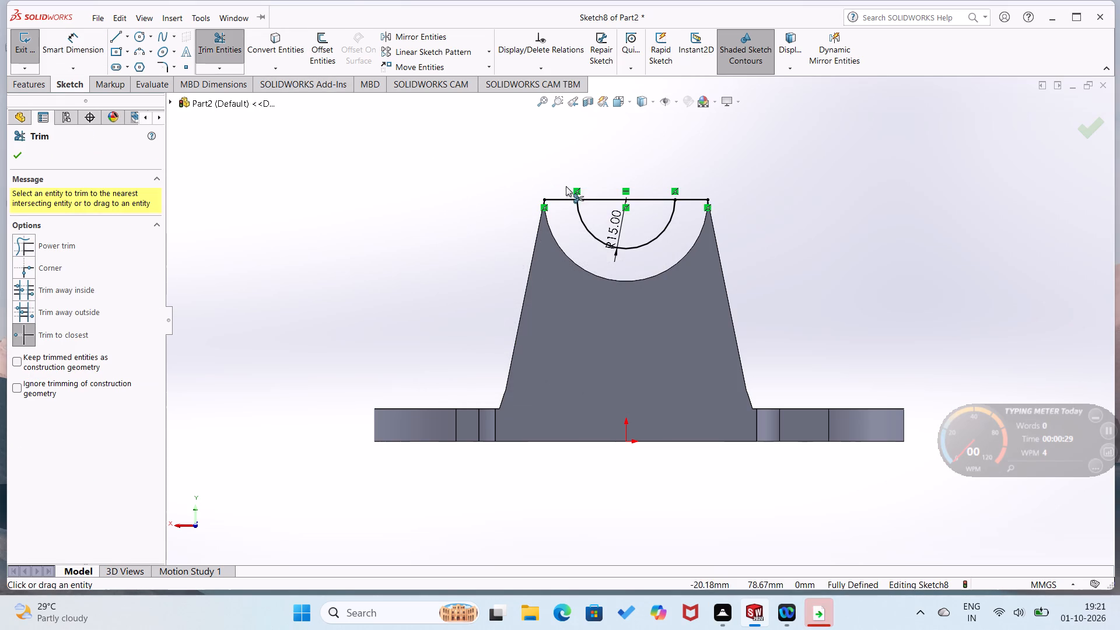
{"action": "left_click", "coordinate": [596, 199]}
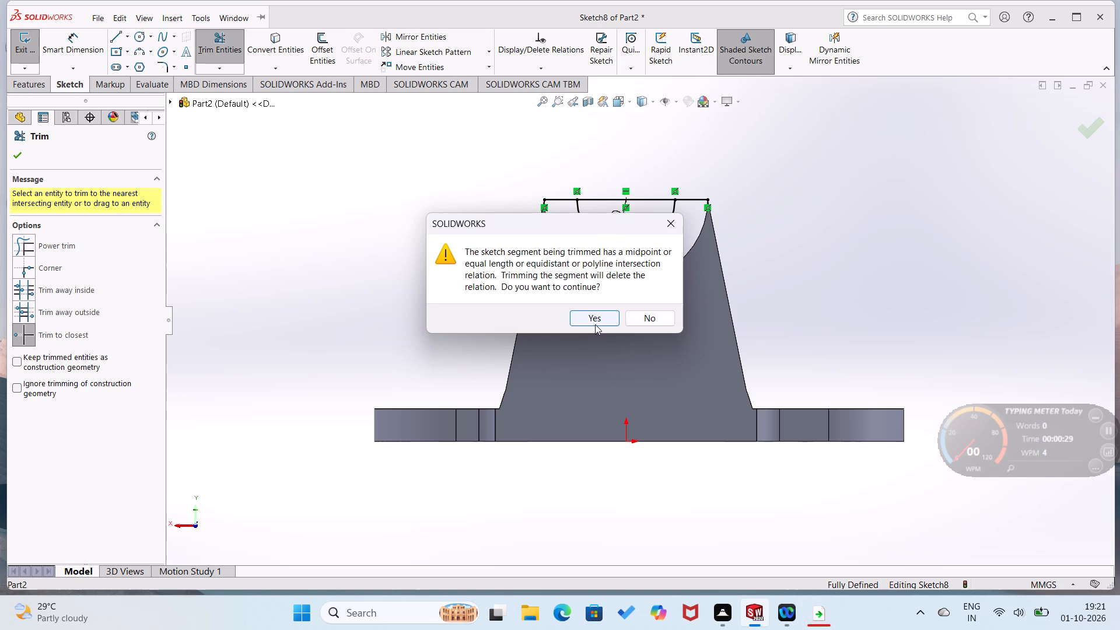
{"action": "left_click", "coordinate": [595, 324]}
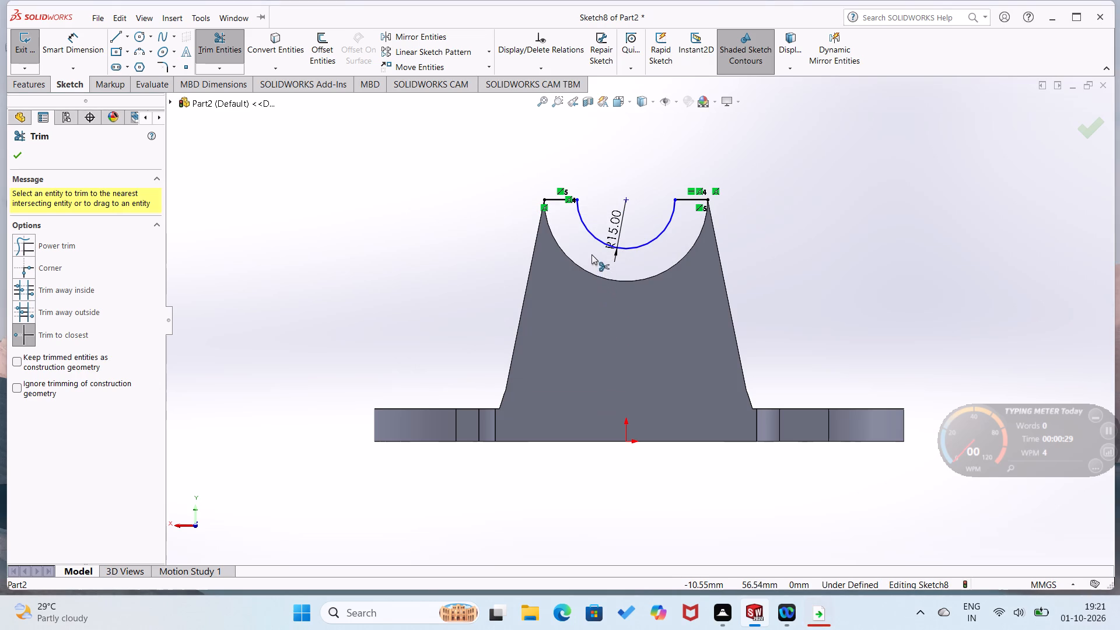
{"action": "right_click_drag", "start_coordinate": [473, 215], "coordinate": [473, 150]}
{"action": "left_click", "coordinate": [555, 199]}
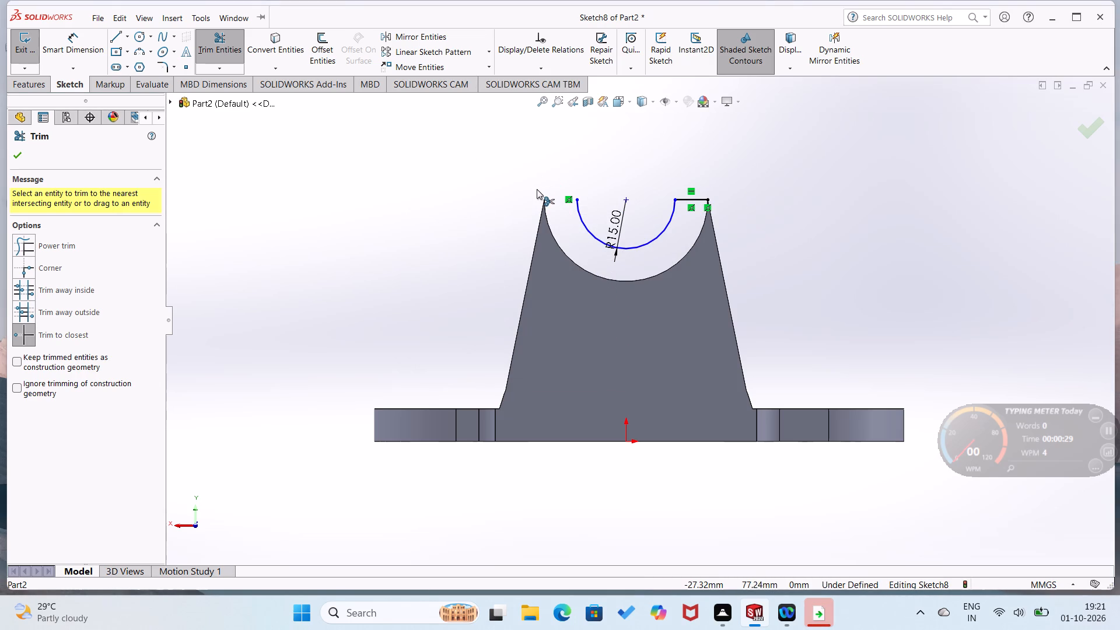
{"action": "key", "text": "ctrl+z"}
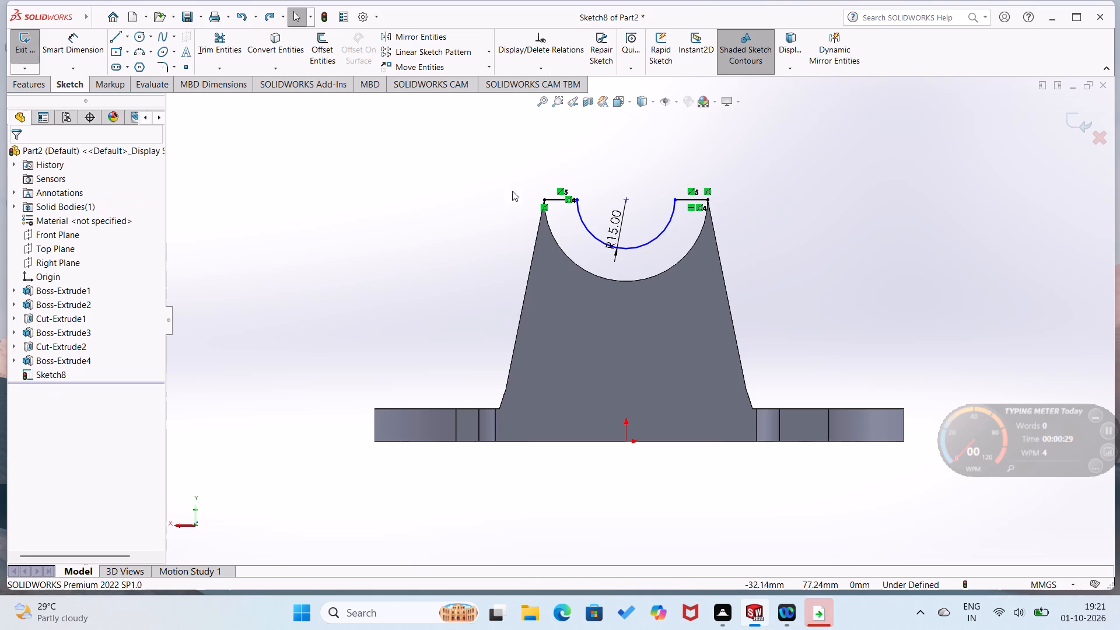
Dimension the two remaining horizontal segments beside the inner arc at 10 mm each.
{"action": "right_click_drag", "start_coordinate": [446, 258], "coordinate": [478, 139]}
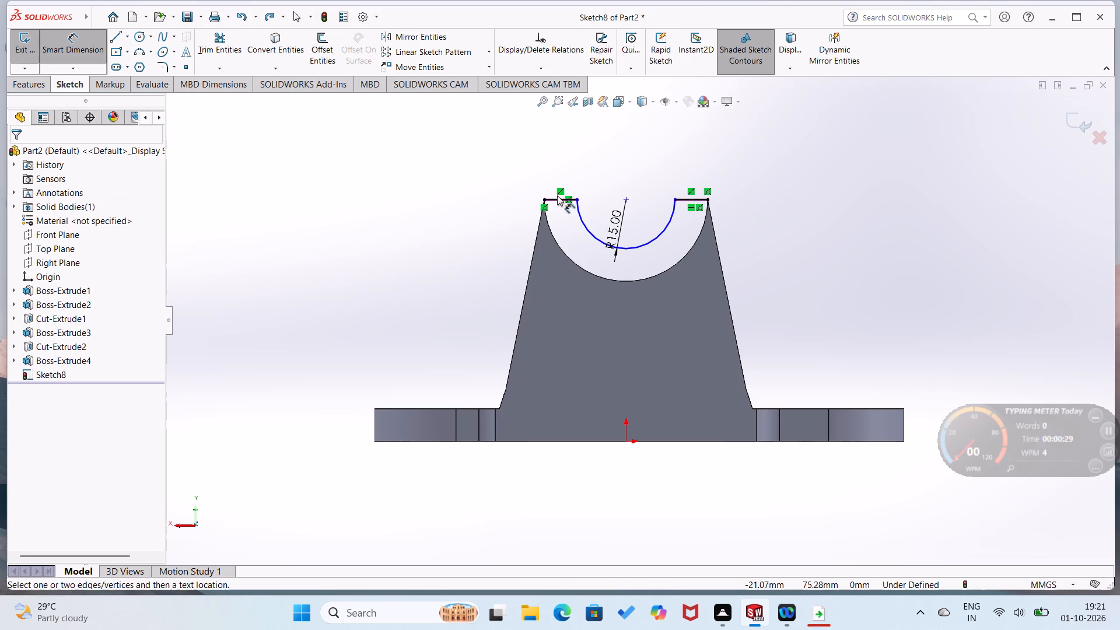
{"action": "left_click", "coordinate": [552, 198]}
{"action": "left_click", "coordinate": [556, 178]}
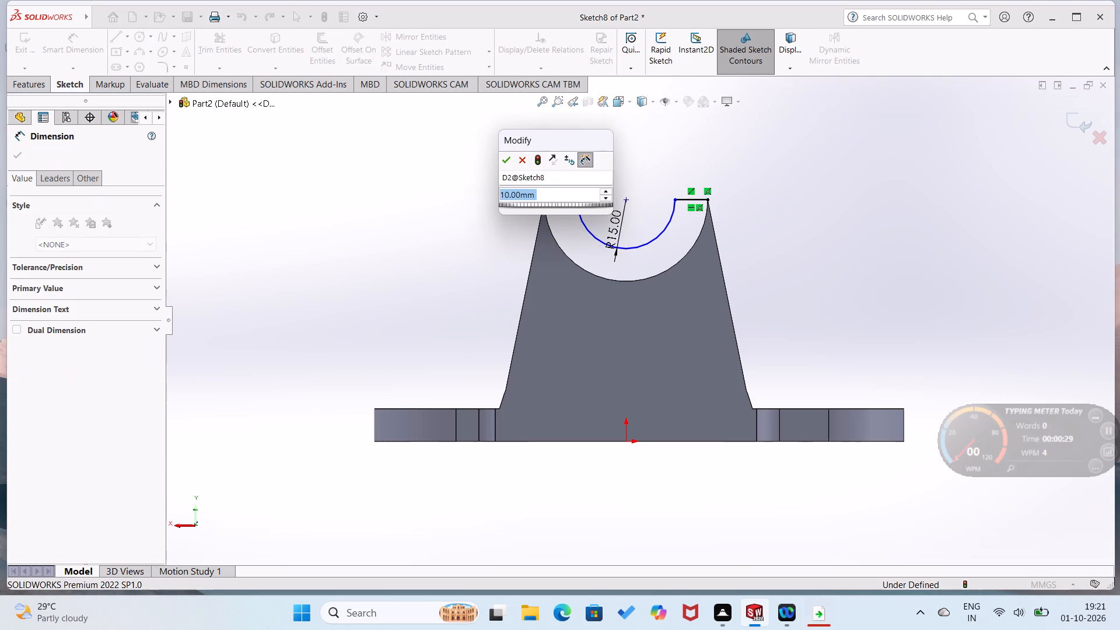
{"action": "left_click", "coordinate": [508, 161]}
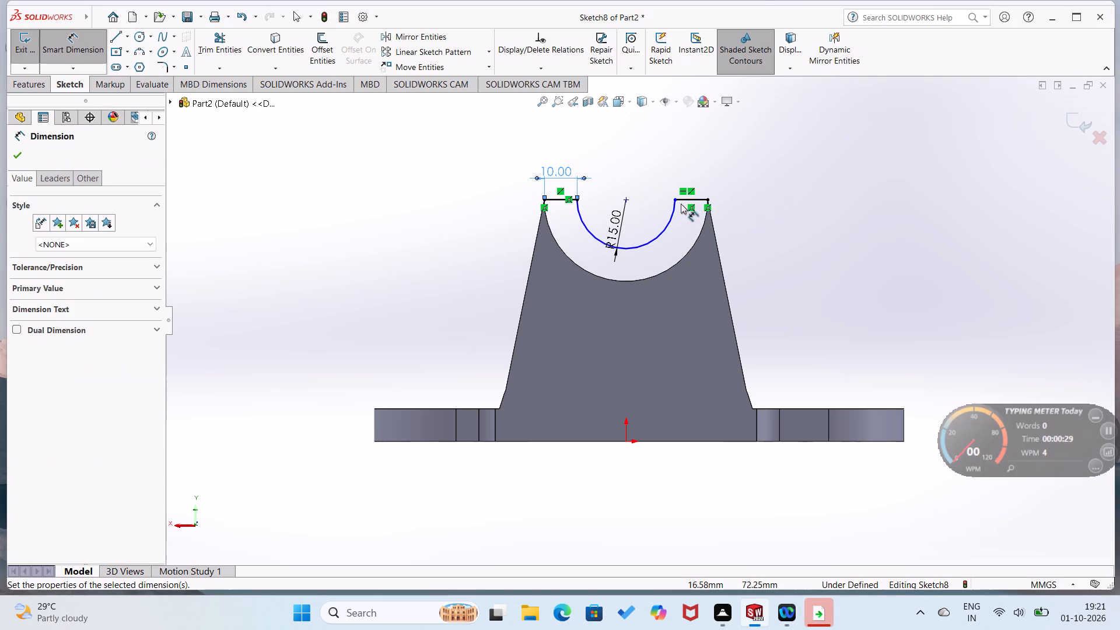
{"action": "left_click", "coordinate": [681, 200]}
{"action": "left_click", "coordinate": [683, 171]}
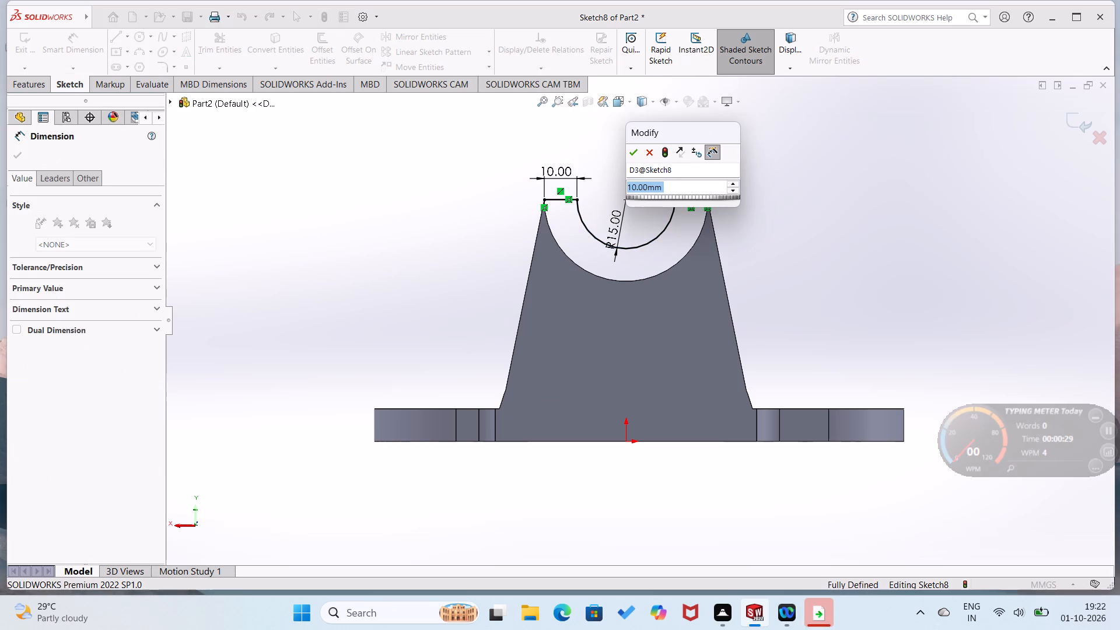
{"action": "left_click", "coordinate": [632, 152]}
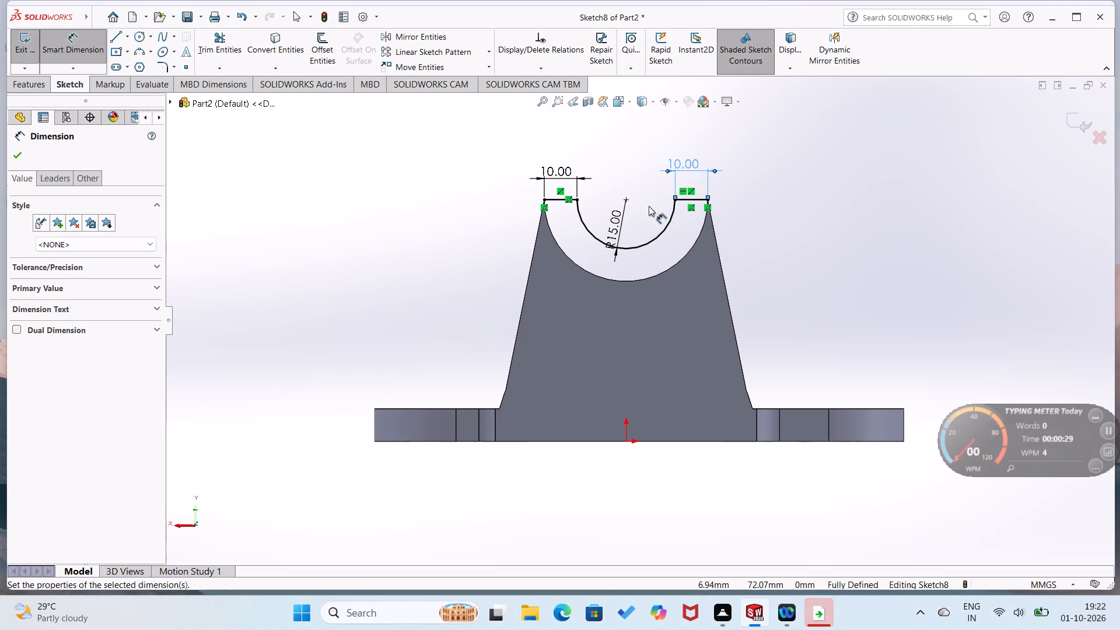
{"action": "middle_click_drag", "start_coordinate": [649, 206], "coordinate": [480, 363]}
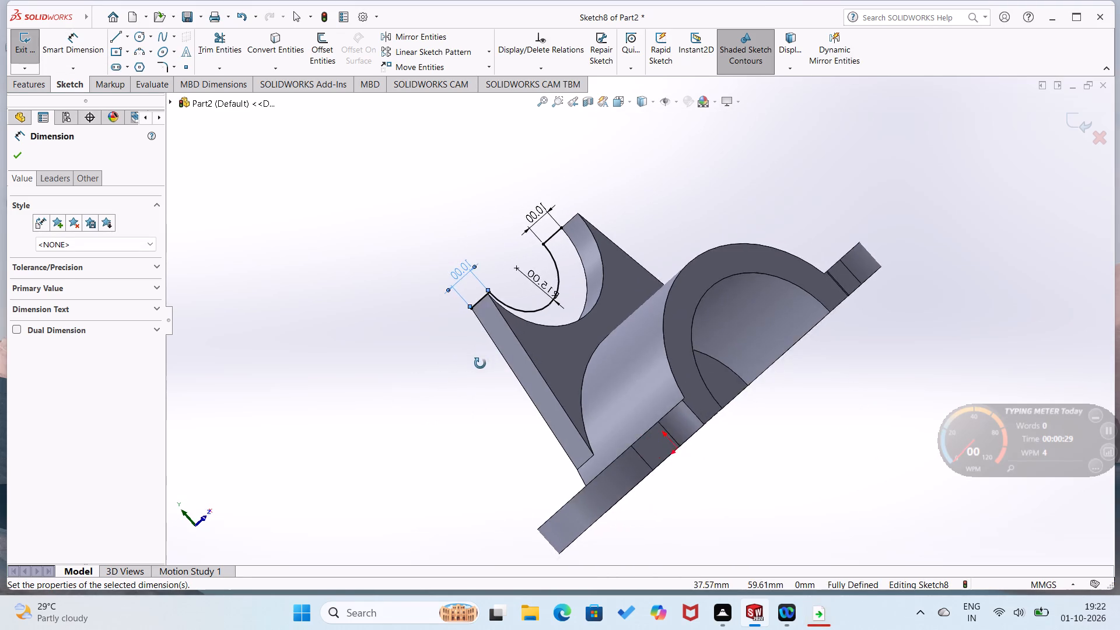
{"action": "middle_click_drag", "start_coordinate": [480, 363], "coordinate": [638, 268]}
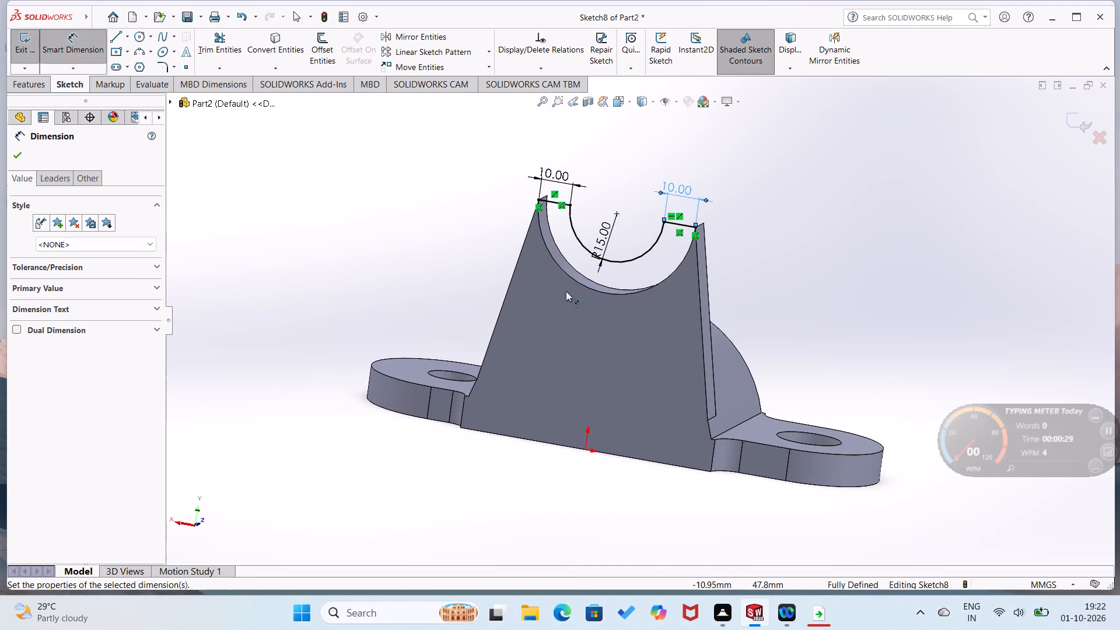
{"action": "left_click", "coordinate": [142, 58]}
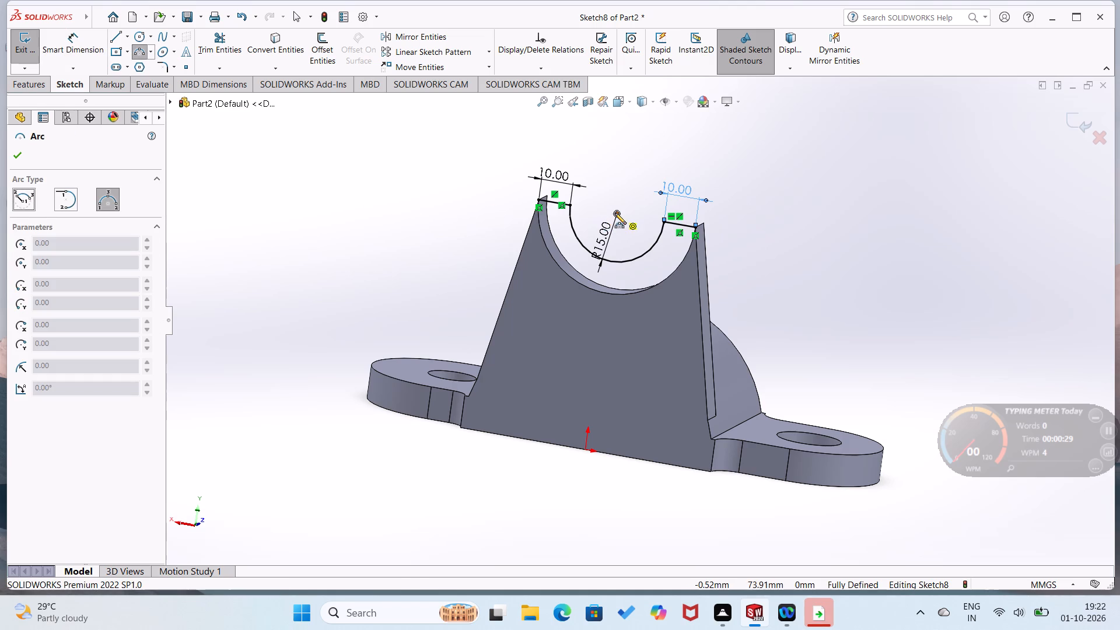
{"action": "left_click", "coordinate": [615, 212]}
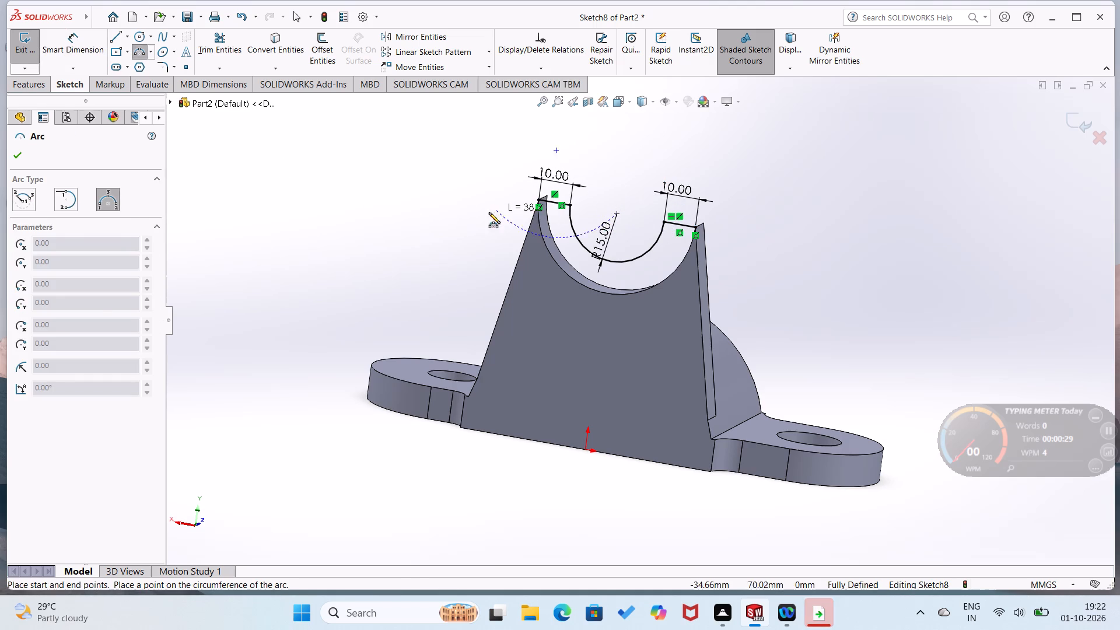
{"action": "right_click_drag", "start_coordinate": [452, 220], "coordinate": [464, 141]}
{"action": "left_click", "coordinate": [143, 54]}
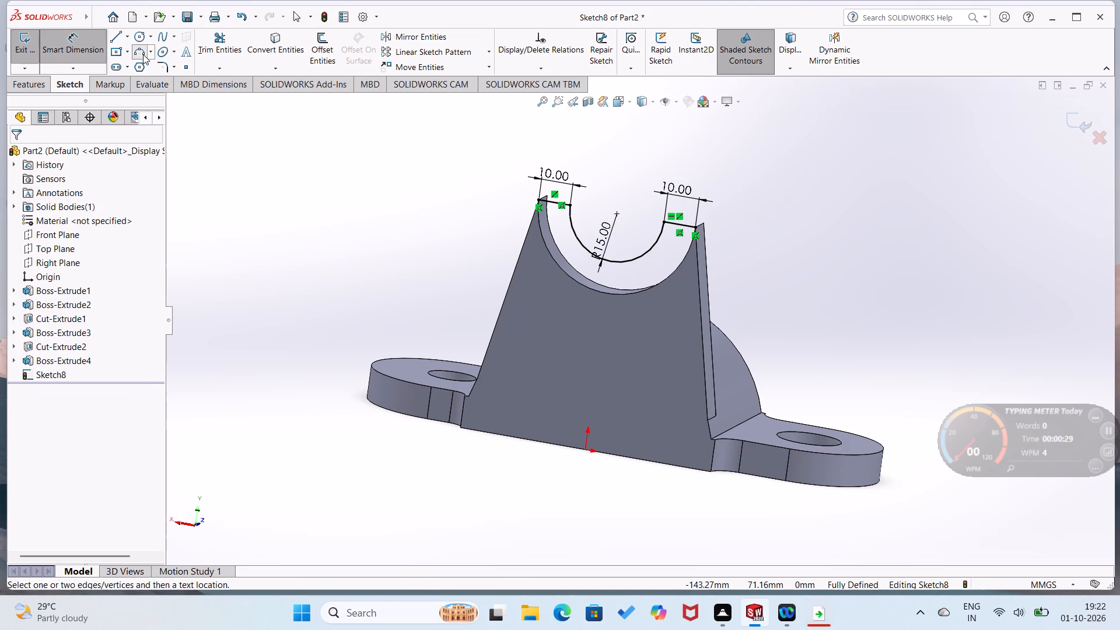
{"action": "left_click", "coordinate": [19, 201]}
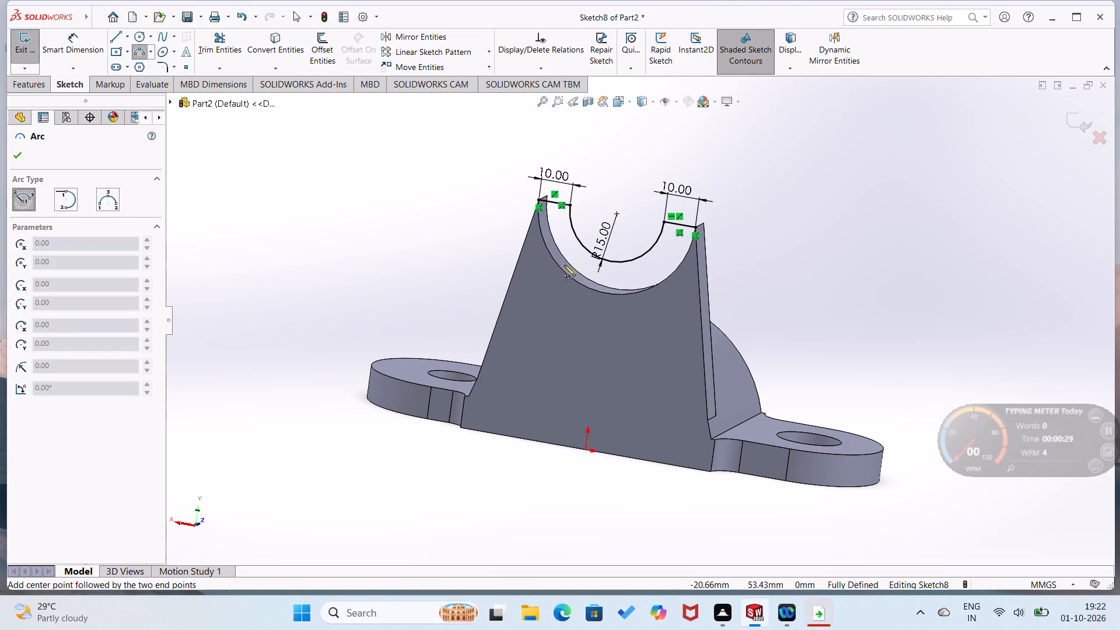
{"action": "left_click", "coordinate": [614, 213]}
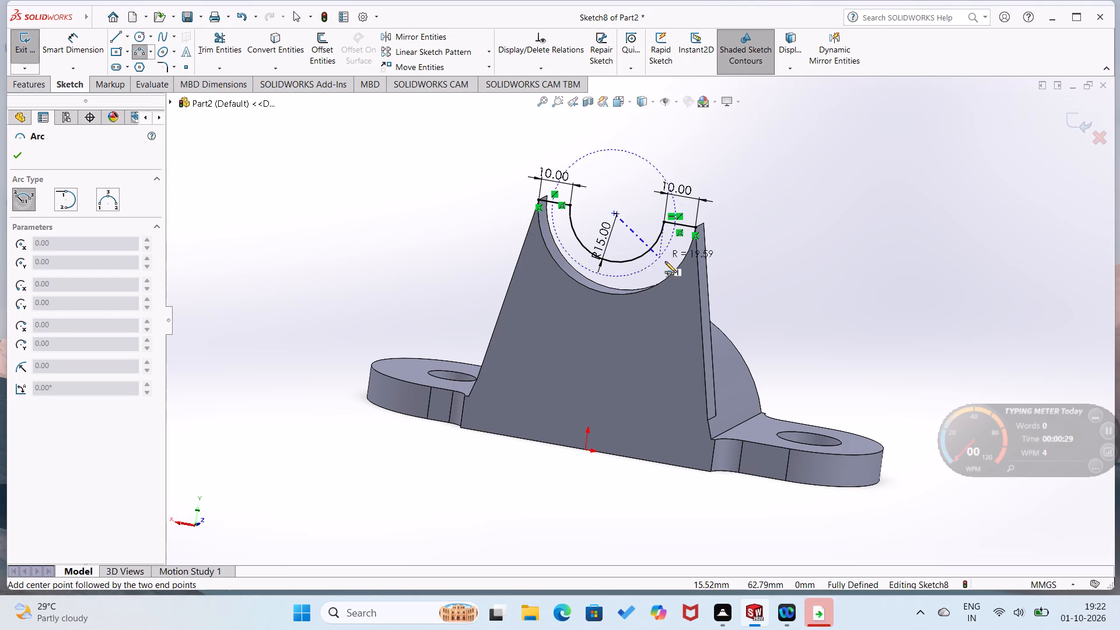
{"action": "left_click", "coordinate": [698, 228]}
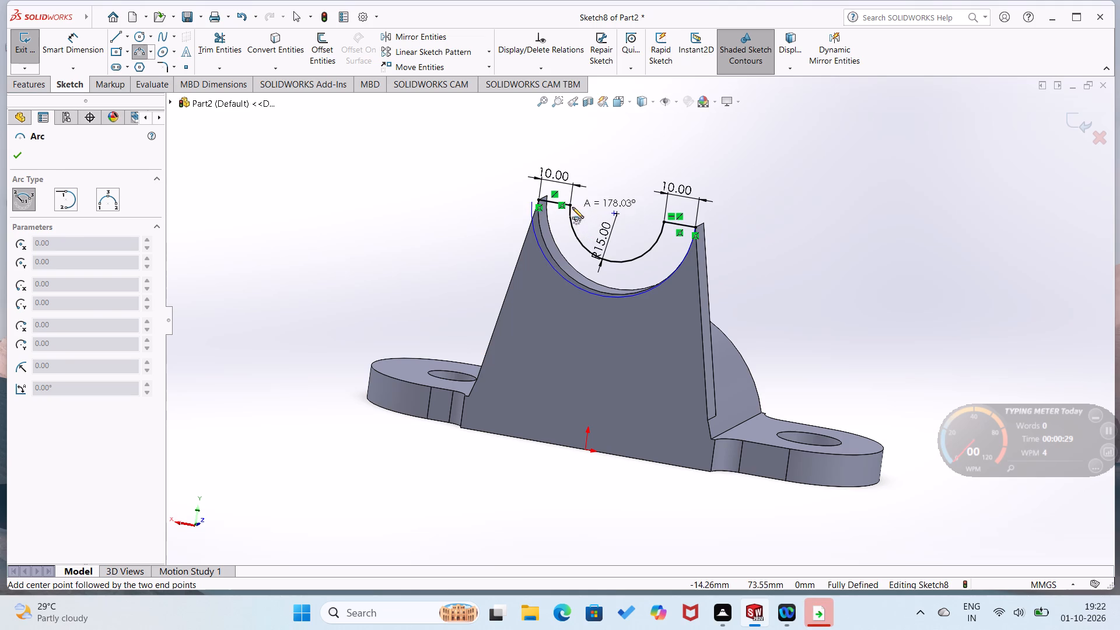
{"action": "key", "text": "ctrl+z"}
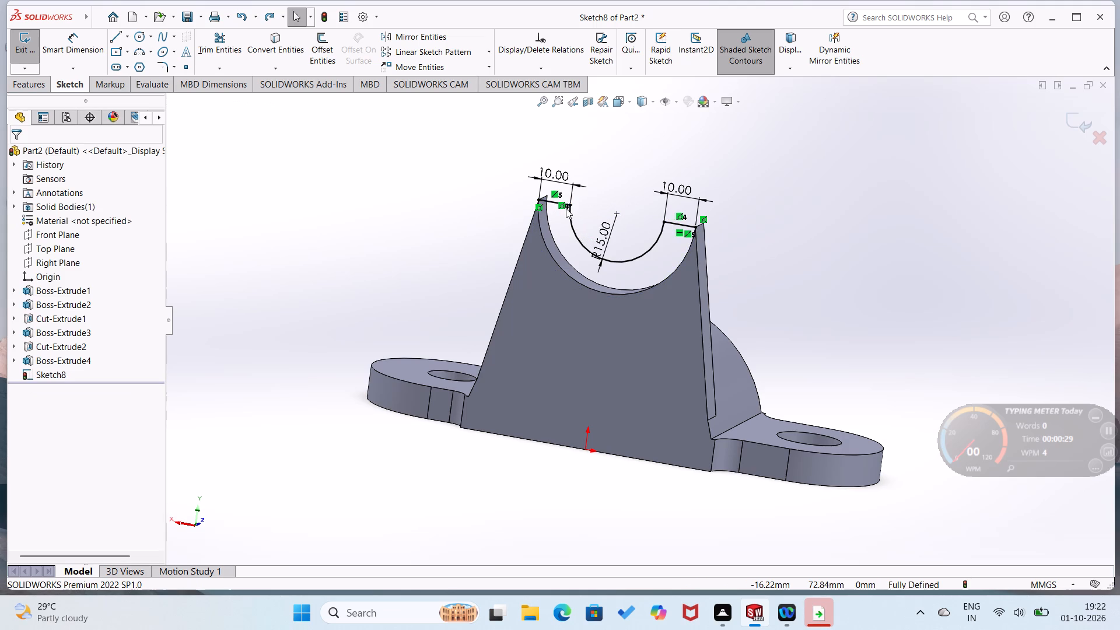
Sketch a lower 180° centerpoint arc of 25 mm radius from the inner arc's center, joining the notch's two upper tips.
{"action": "key", "text": "ctrl+8"}
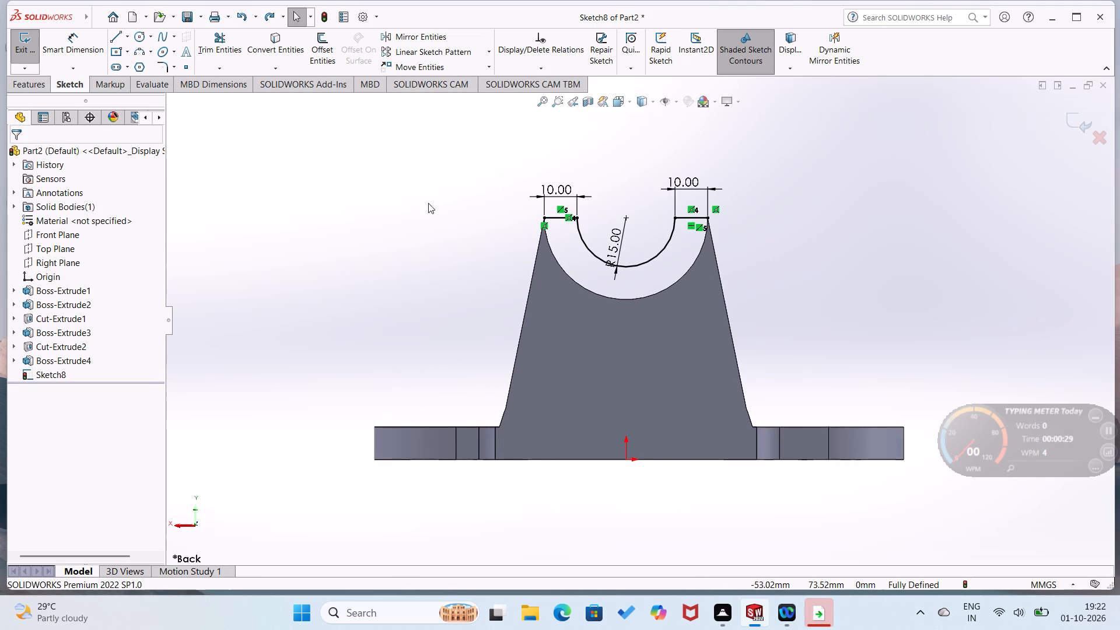
{"action": "left_click", "coordinate": [149, 48]}
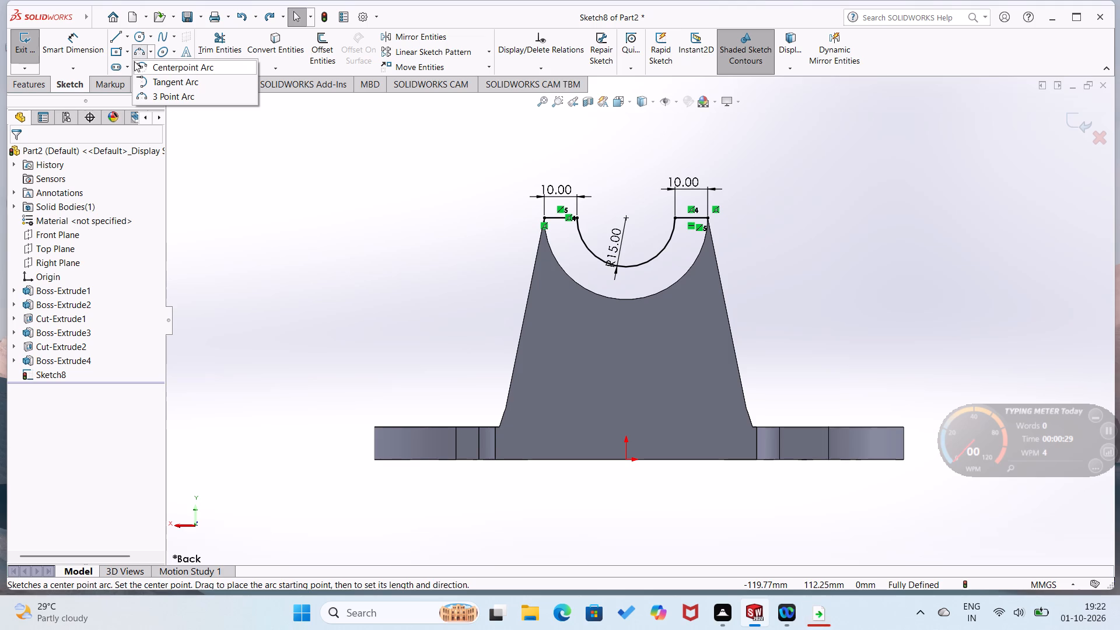
{"action": "left_click", "coordinate": [174, 68]}
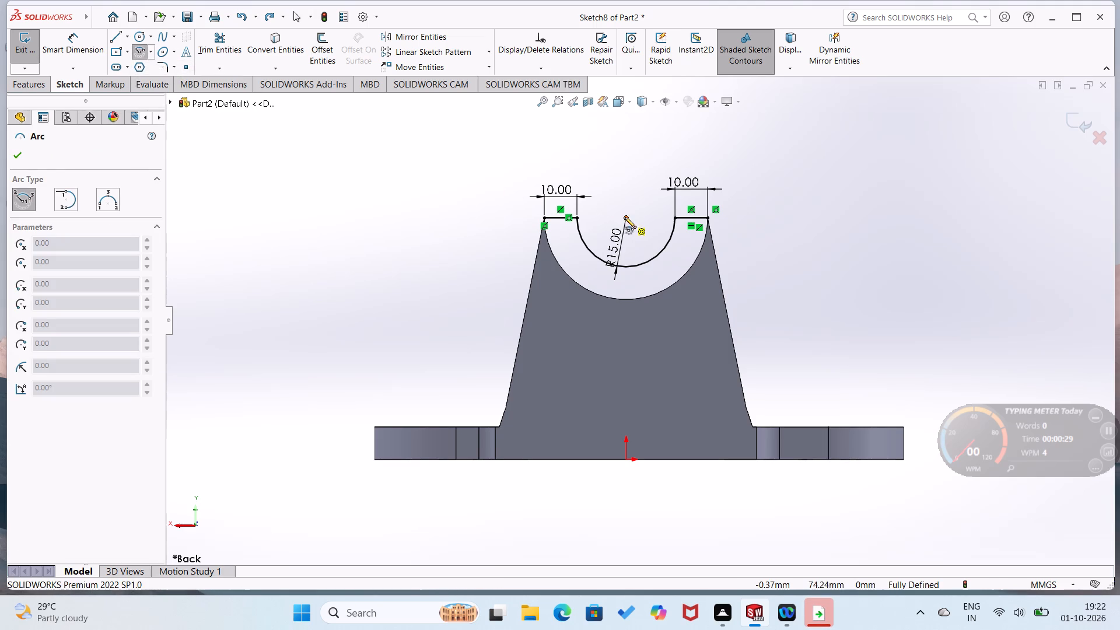
{"action": "left_click", "coordinate": [625, 218]}
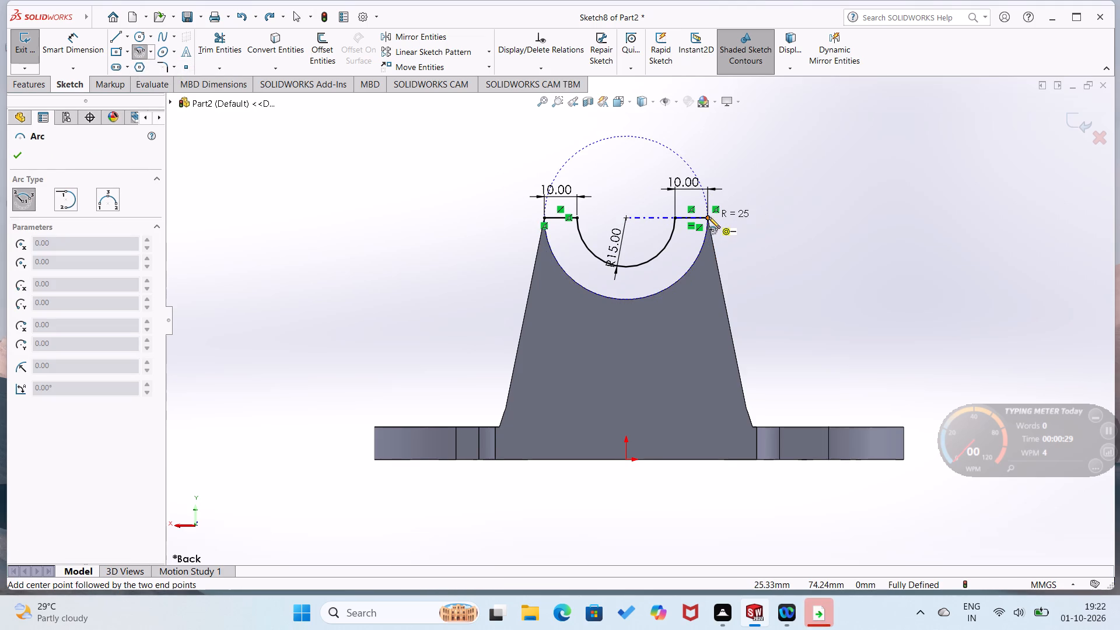
{"action": "left_click", "coordinate": [709, 217]}
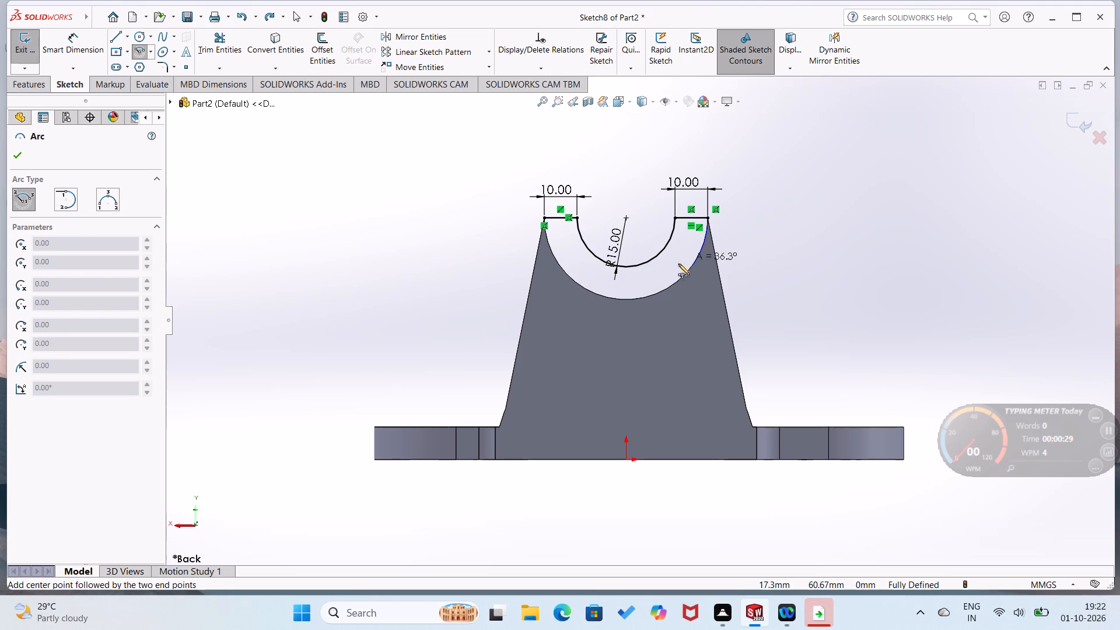
{"action": "left_click", "coordinate": [543, 216]}
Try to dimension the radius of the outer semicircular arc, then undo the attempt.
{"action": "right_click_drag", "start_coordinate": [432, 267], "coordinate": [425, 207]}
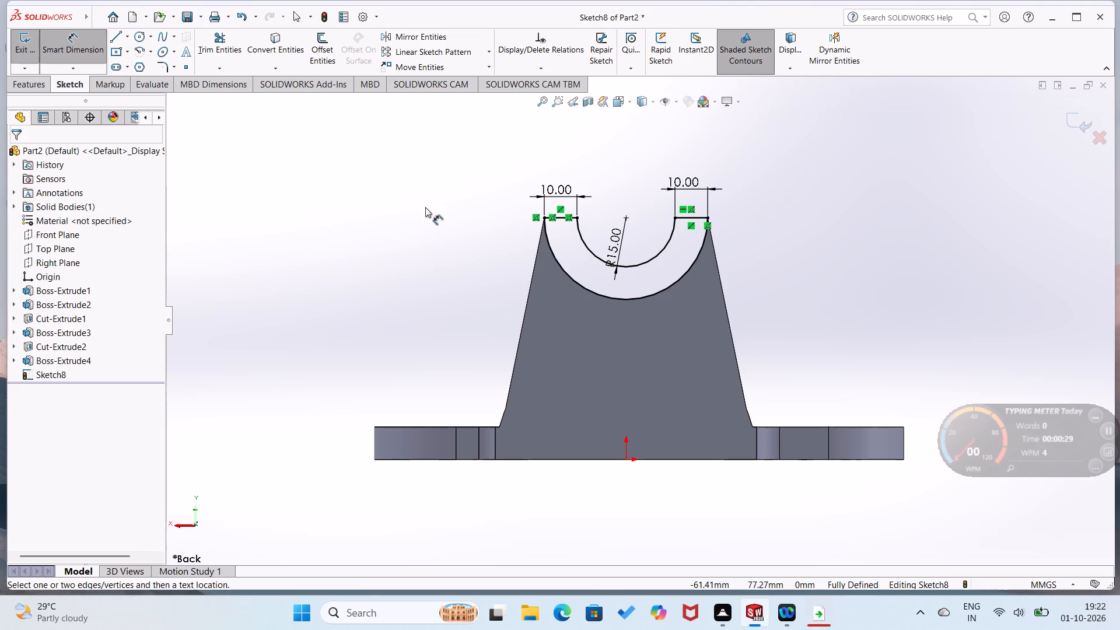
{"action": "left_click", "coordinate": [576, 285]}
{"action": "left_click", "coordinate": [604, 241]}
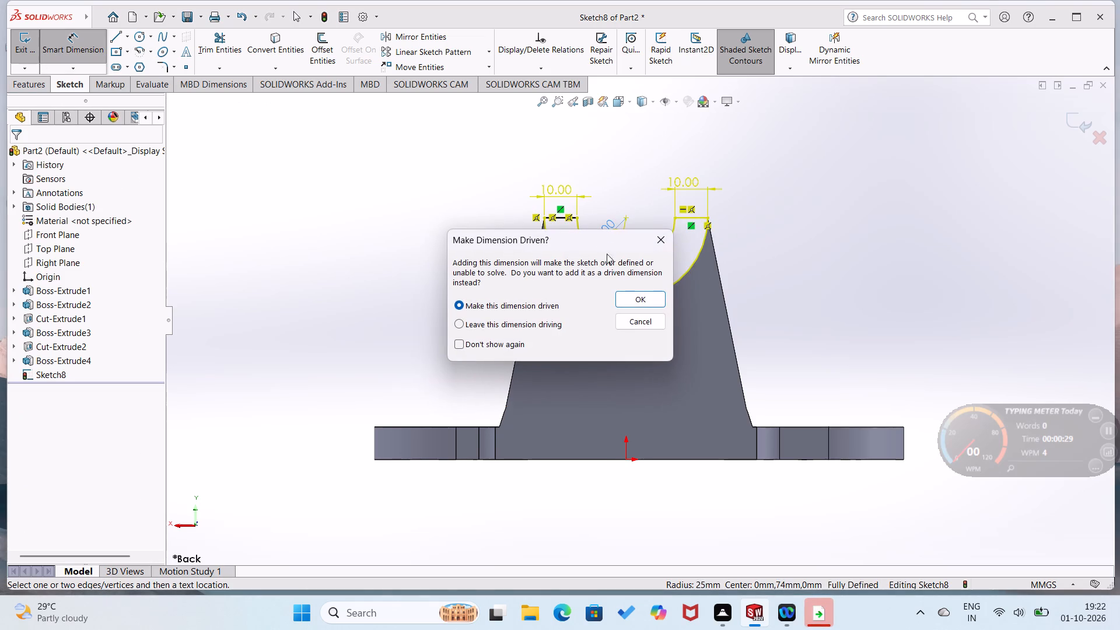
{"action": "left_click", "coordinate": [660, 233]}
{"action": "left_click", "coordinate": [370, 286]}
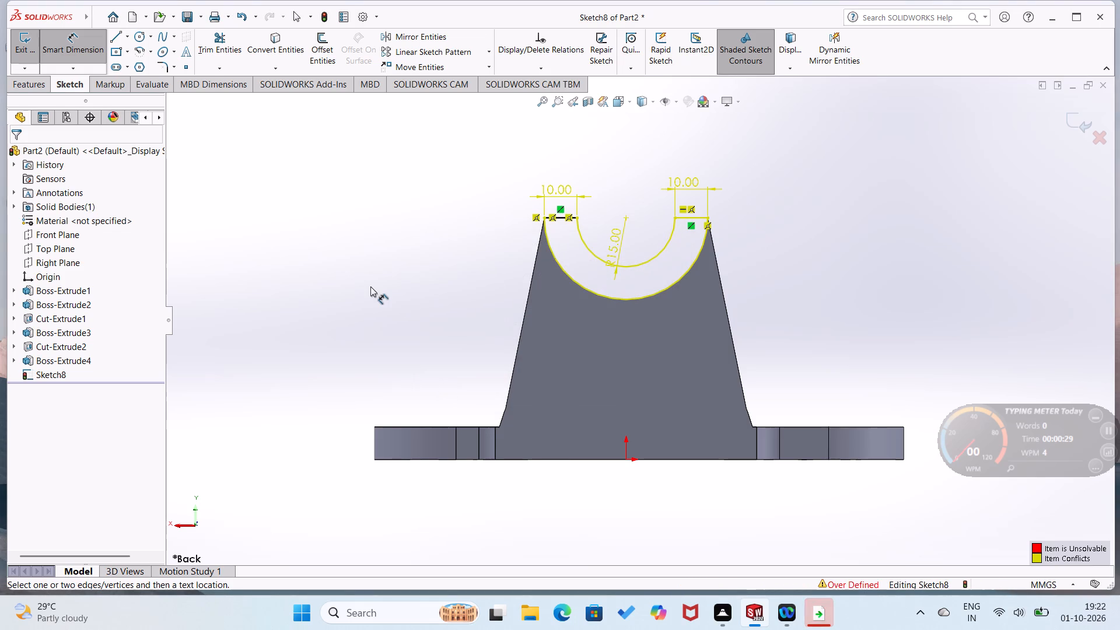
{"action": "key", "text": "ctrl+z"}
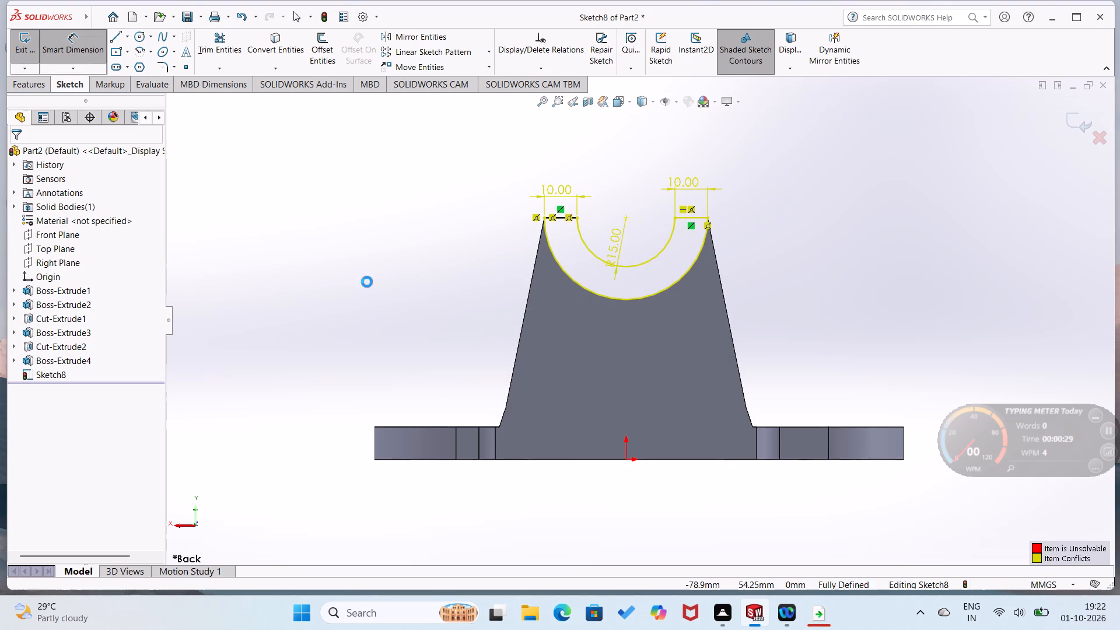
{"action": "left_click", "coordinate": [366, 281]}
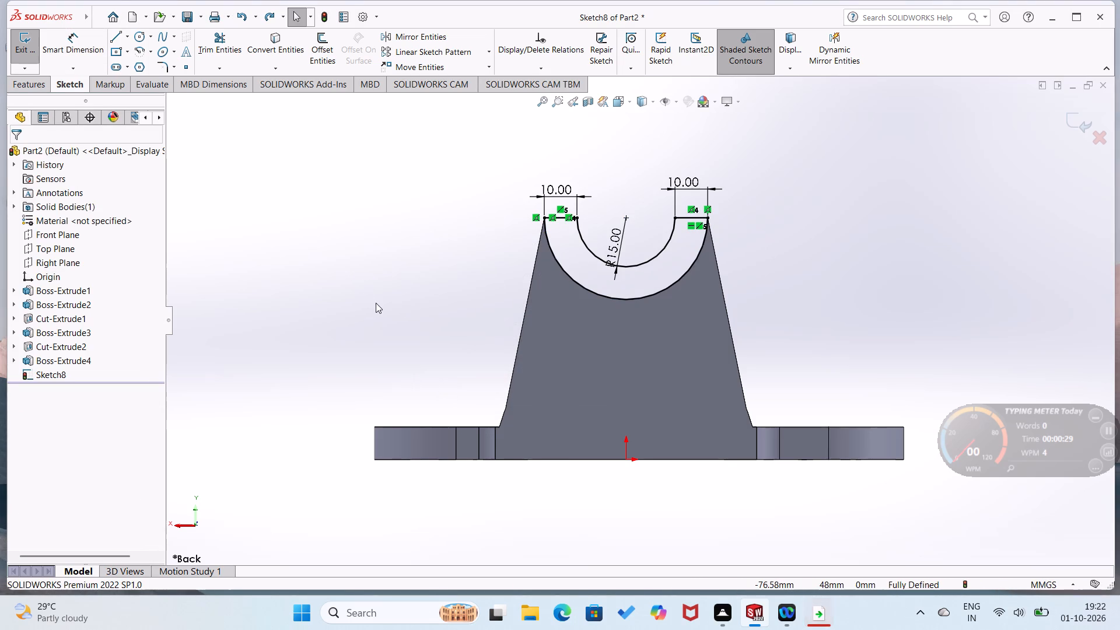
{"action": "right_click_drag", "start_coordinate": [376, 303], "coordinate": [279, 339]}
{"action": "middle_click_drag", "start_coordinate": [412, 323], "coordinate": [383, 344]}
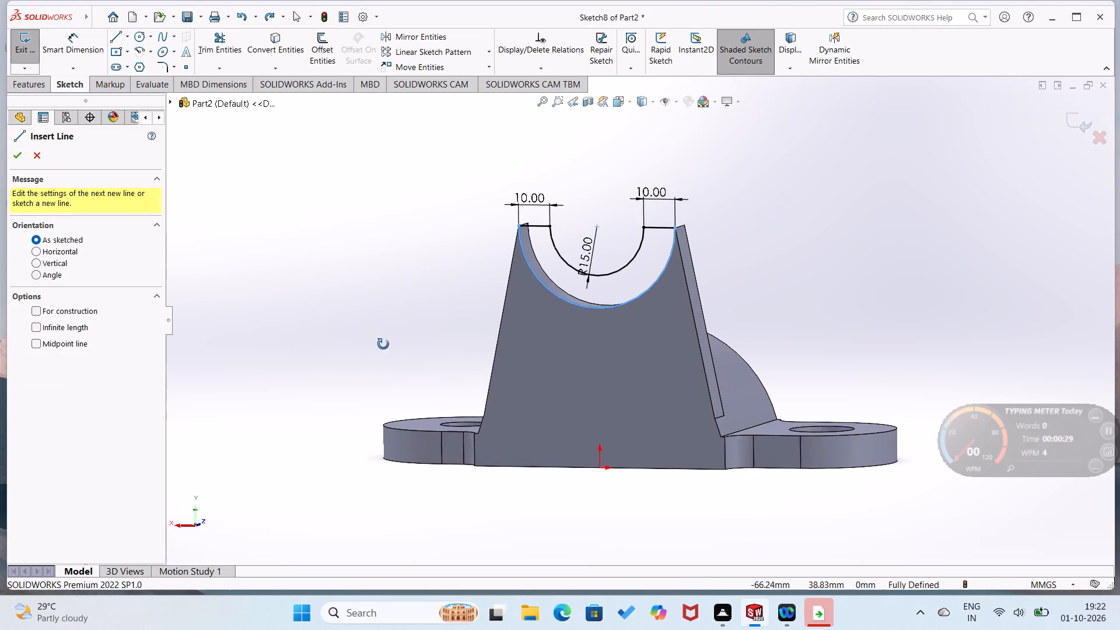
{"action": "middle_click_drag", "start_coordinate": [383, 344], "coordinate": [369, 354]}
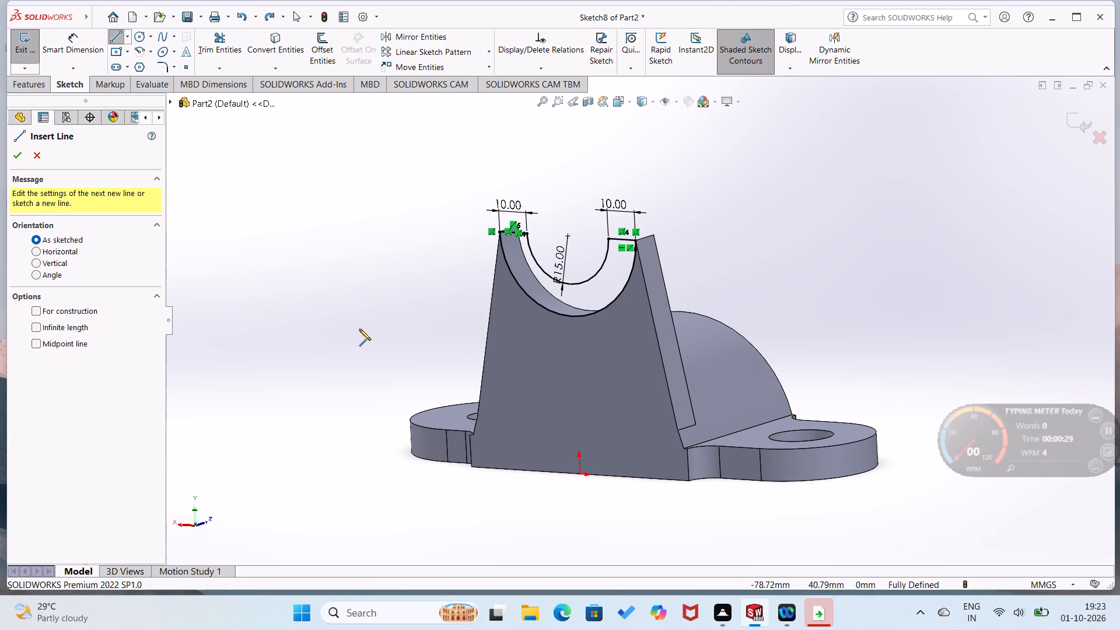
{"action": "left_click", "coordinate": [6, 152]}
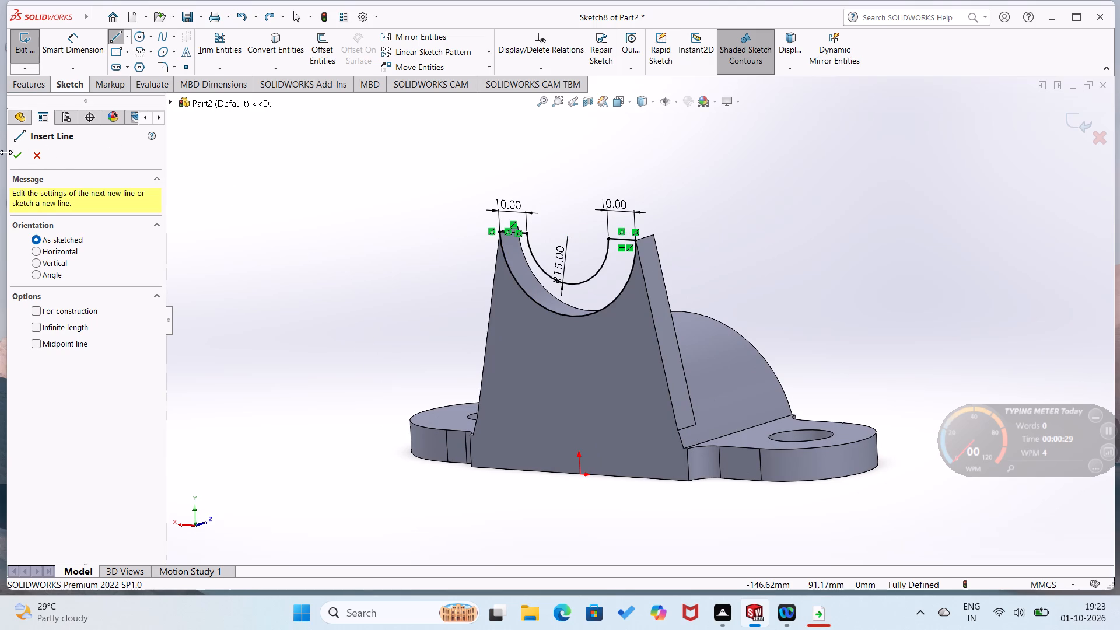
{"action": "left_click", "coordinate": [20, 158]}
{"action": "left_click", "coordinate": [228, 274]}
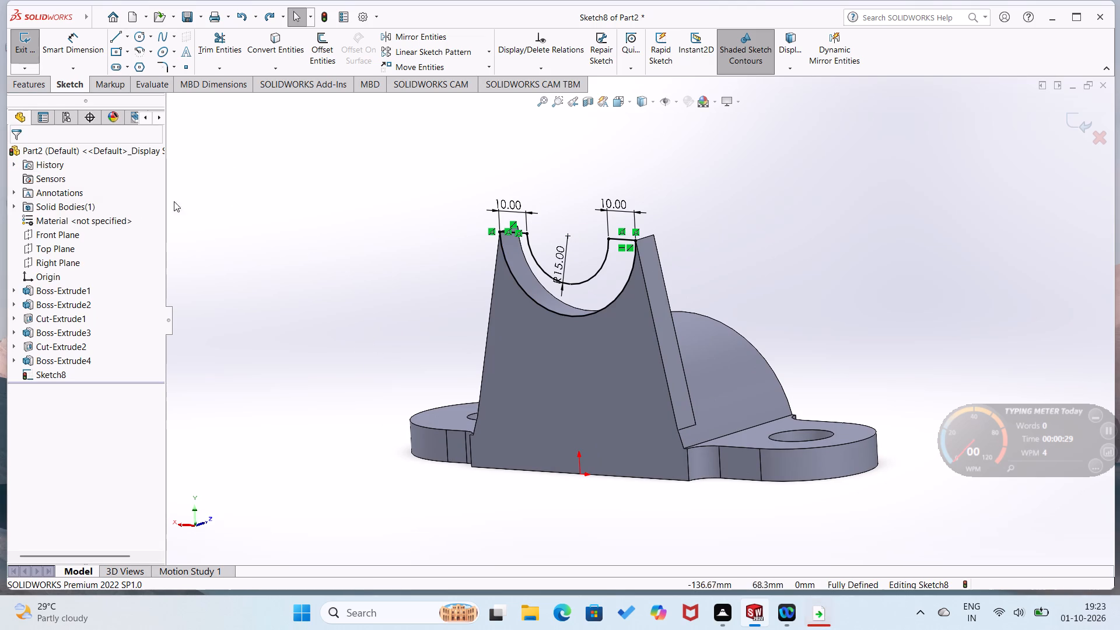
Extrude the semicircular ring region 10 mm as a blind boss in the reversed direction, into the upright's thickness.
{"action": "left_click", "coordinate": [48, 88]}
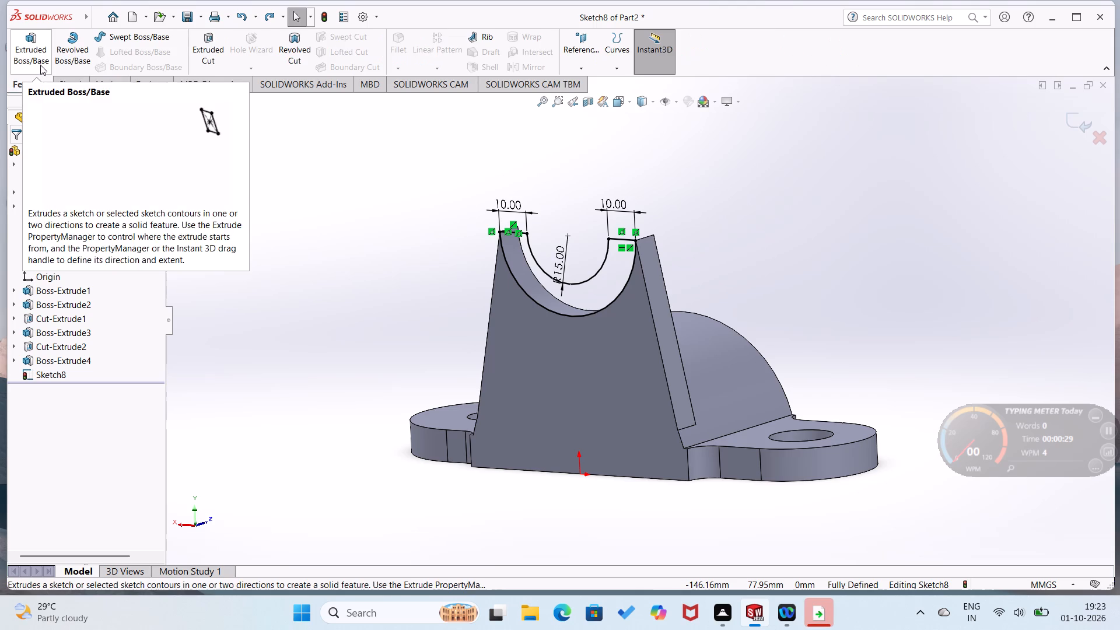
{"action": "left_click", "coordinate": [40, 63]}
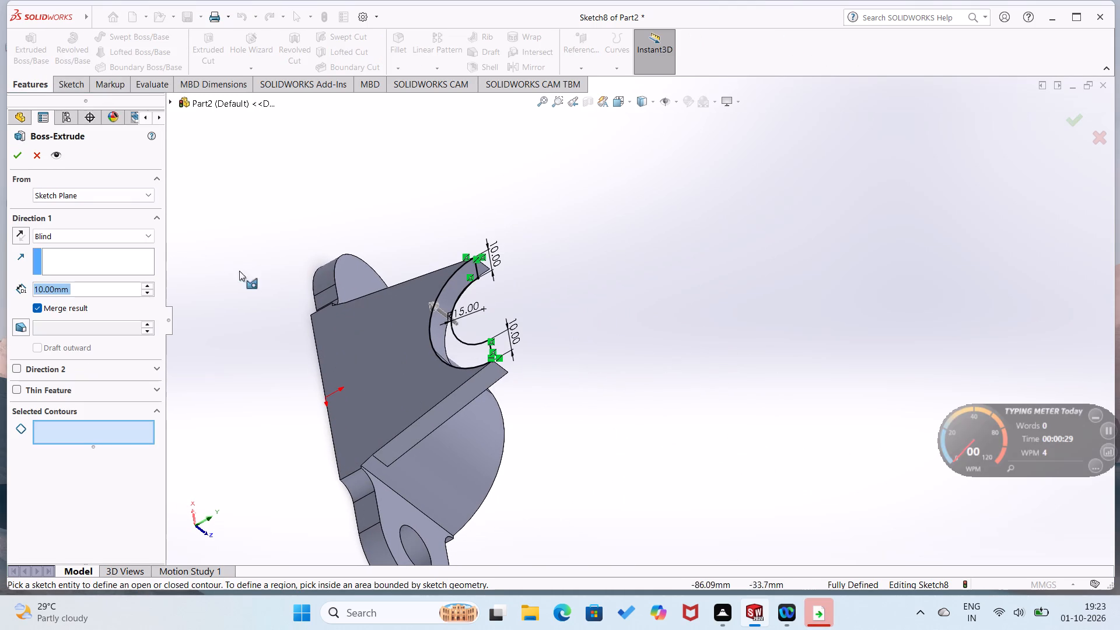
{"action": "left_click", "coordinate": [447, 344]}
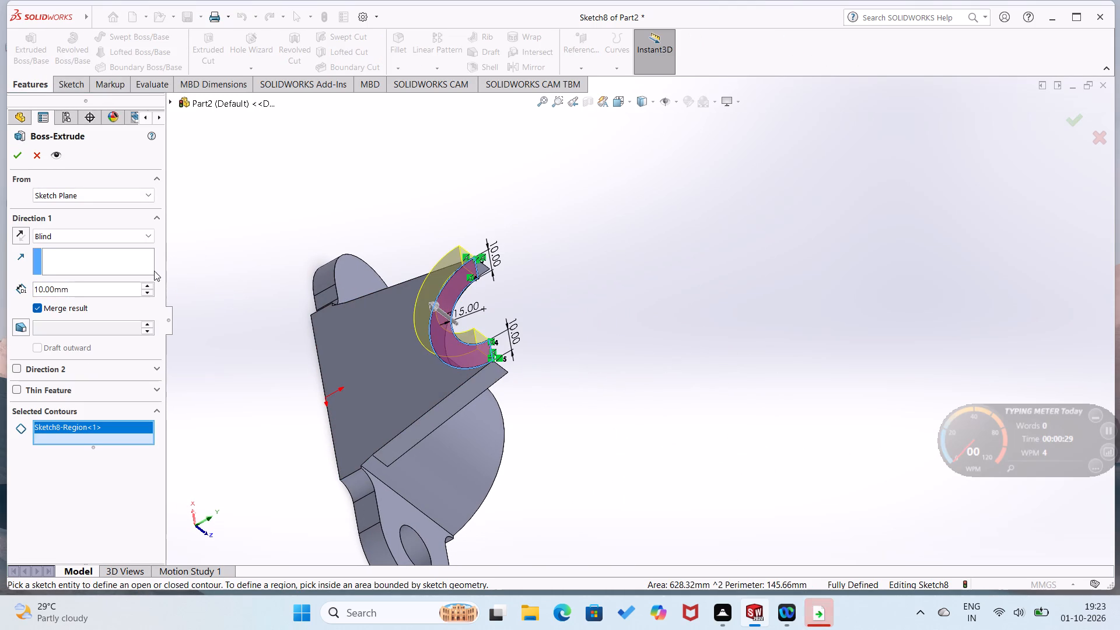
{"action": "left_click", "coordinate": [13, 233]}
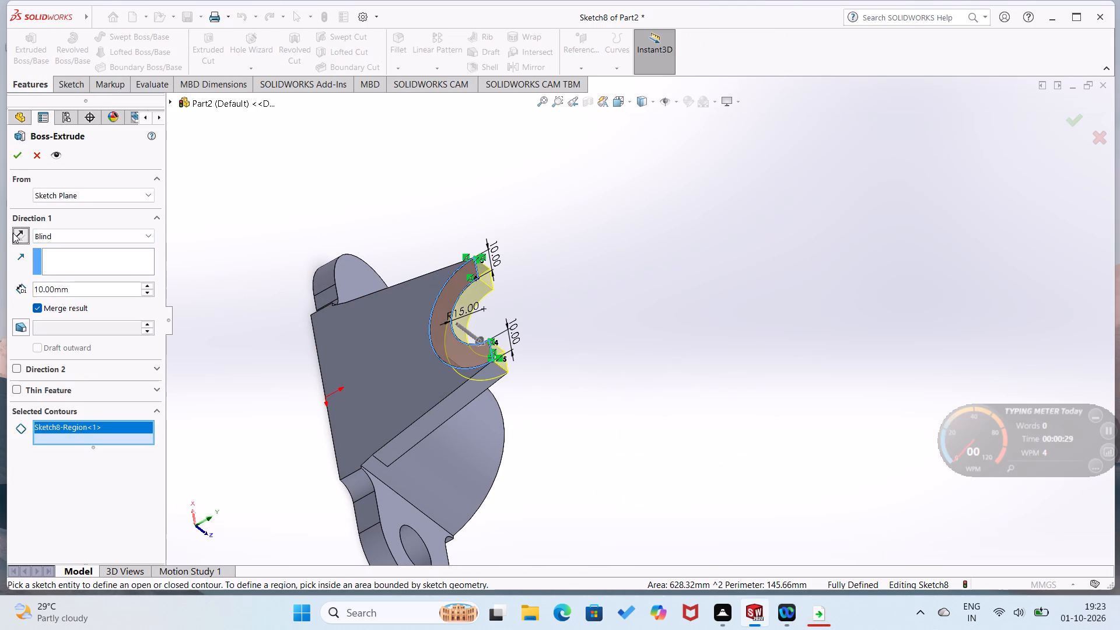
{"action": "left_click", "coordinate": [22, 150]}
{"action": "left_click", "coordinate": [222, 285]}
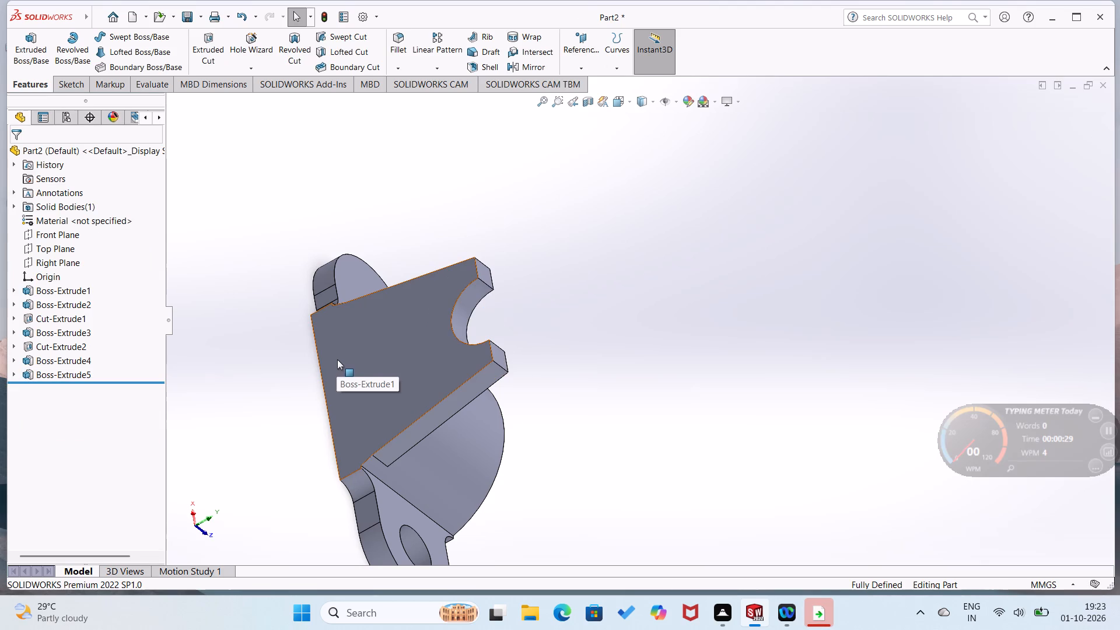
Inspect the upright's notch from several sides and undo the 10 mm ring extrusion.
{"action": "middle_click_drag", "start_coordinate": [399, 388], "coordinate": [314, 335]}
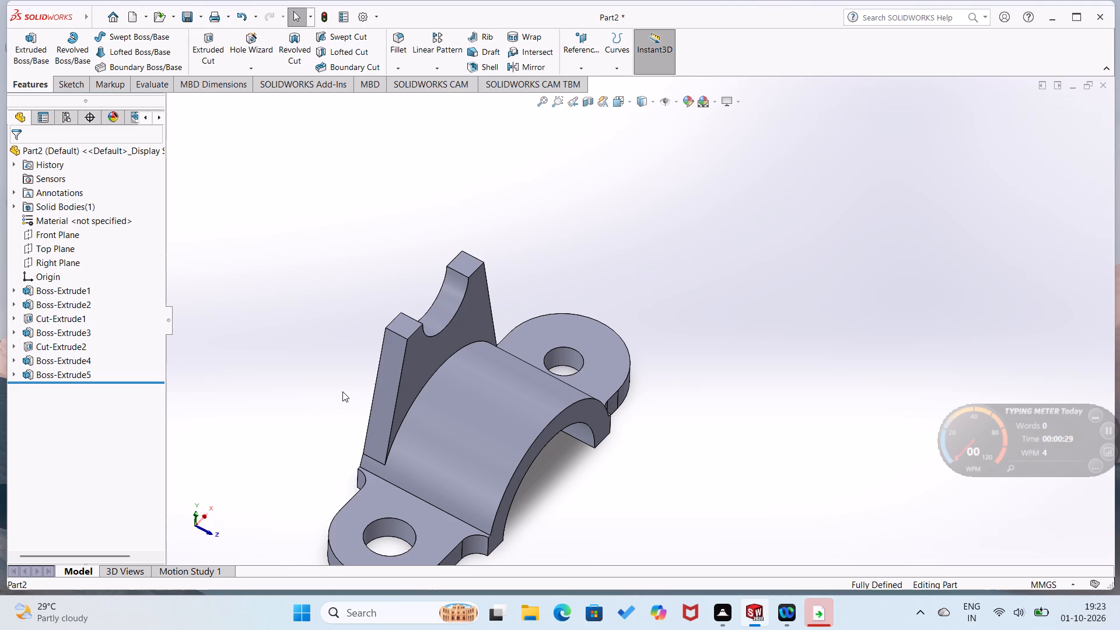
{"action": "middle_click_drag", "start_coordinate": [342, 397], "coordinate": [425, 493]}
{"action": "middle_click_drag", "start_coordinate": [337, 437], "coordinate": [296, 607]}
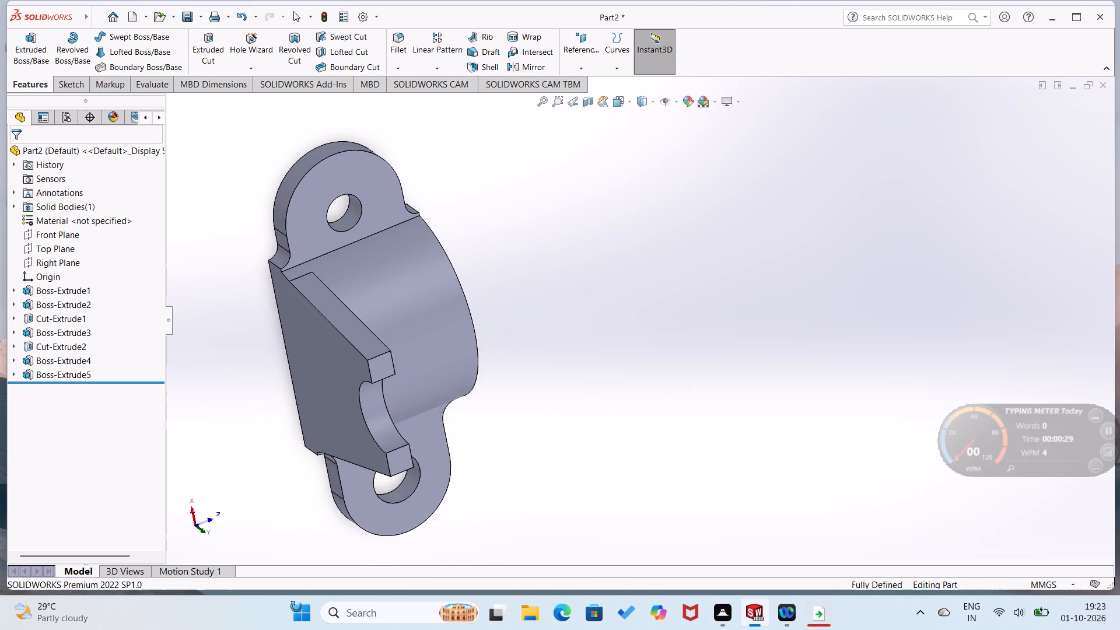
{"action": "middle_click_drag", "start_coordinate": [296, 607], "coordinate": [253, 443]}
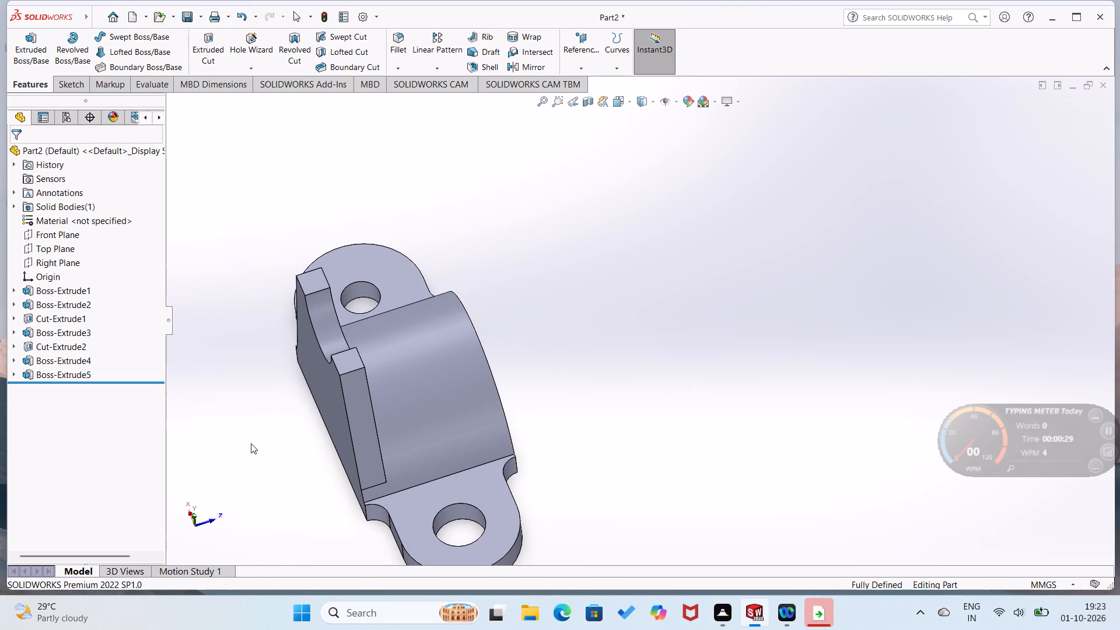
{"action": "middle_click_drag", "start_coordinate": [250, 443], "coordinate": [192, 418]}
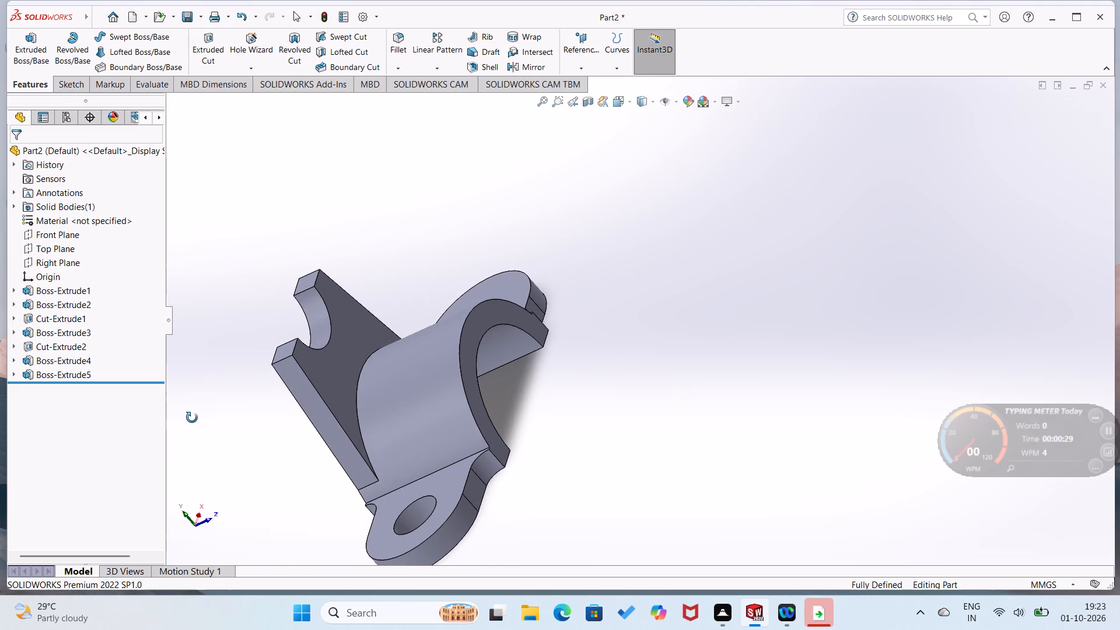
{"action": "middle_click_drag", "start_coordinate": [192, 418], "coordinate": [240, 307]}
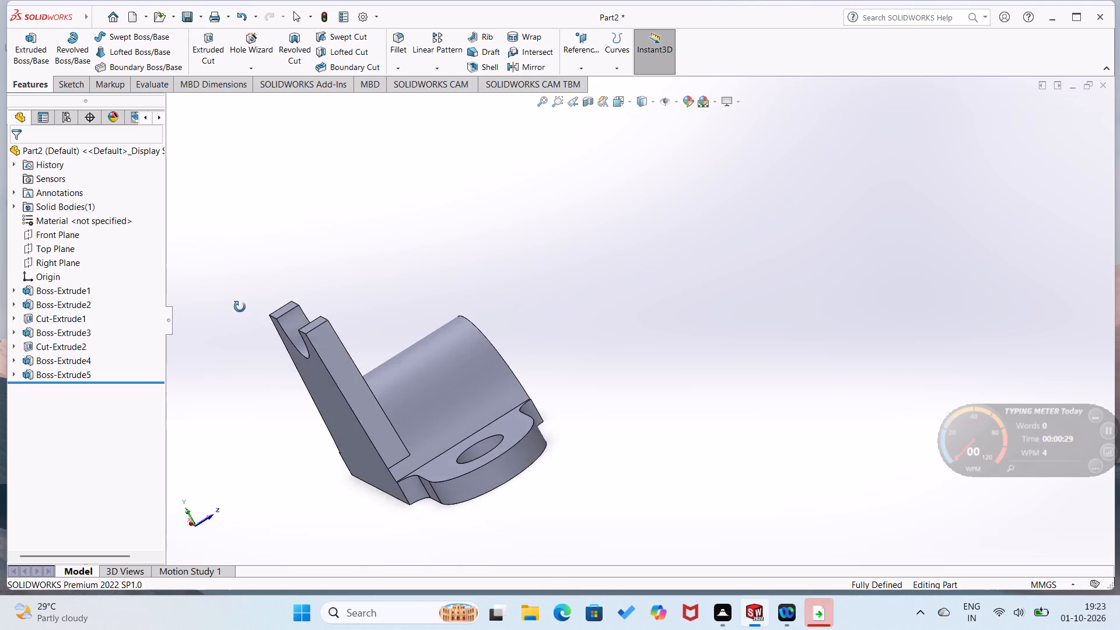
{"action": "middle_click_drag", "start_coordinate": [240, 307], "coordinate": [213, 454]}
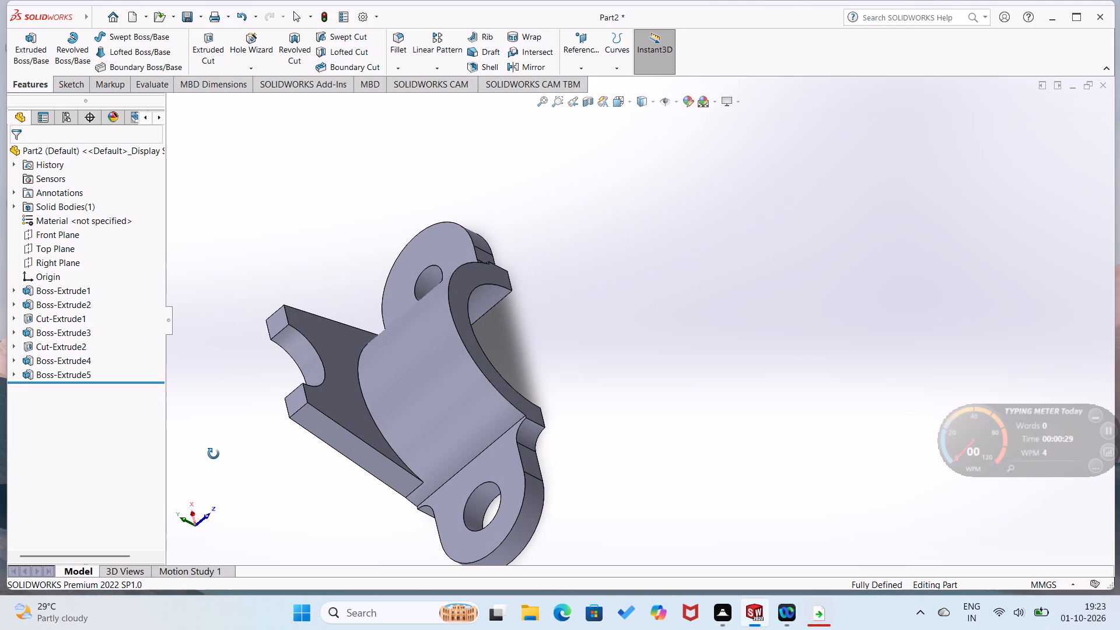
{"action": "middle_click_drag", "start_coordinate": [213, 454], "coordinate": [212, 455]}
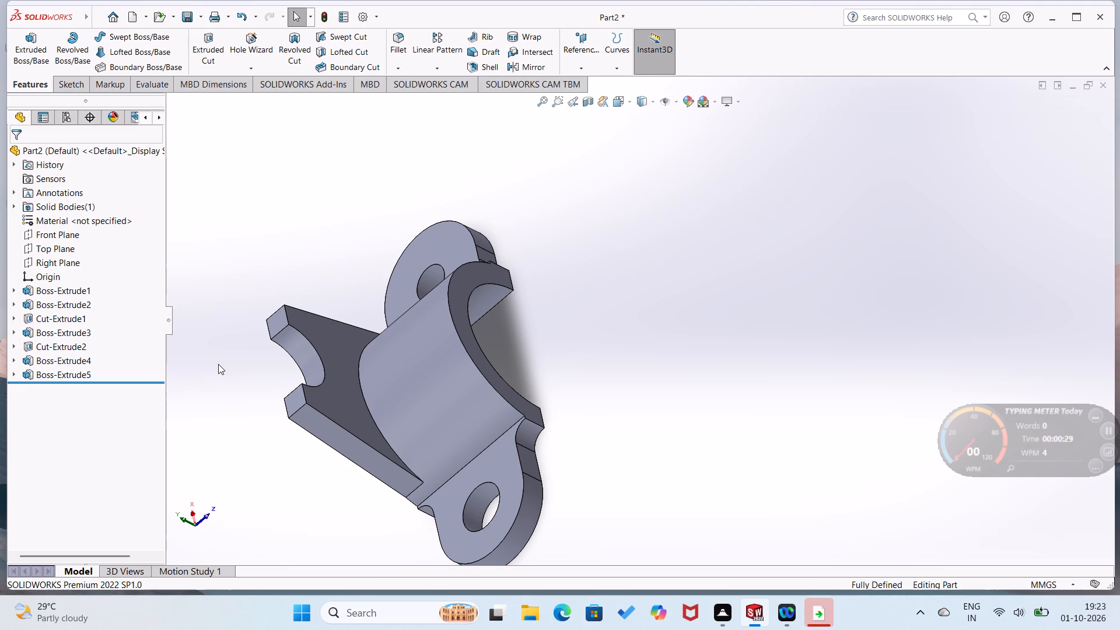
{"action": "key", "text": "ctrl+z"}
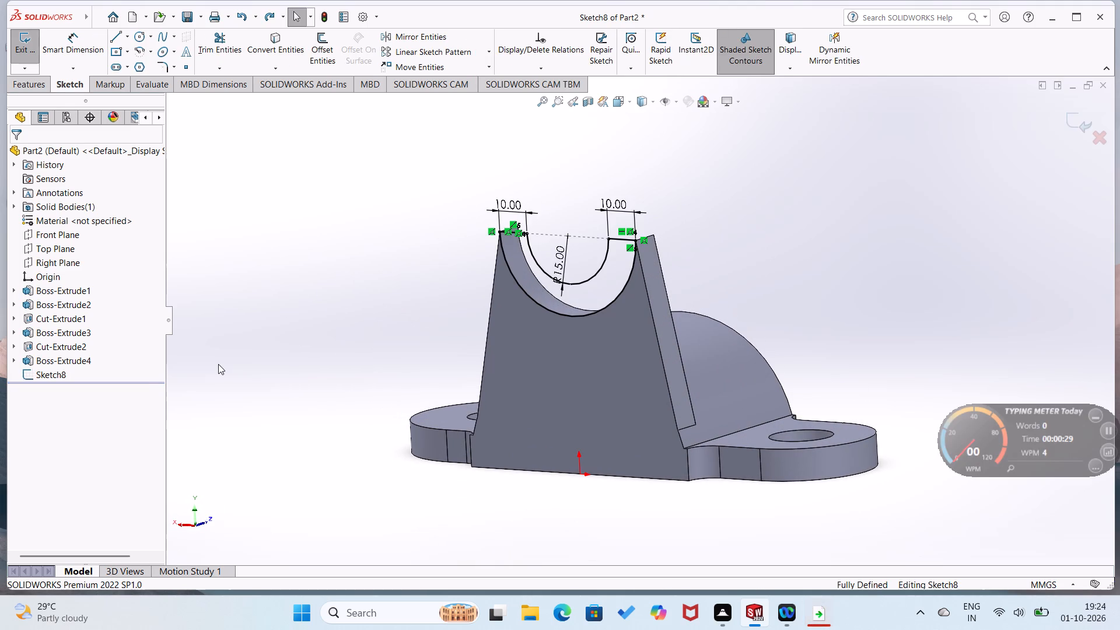
Extrude the semicircular ring region 40 mm as a blind boss in the reversed direction, over the half-cylinder.
{"action": "left_click", "coordinate": [29, 84]}
{"action": "left_click", "coordinate": [33, 61]}
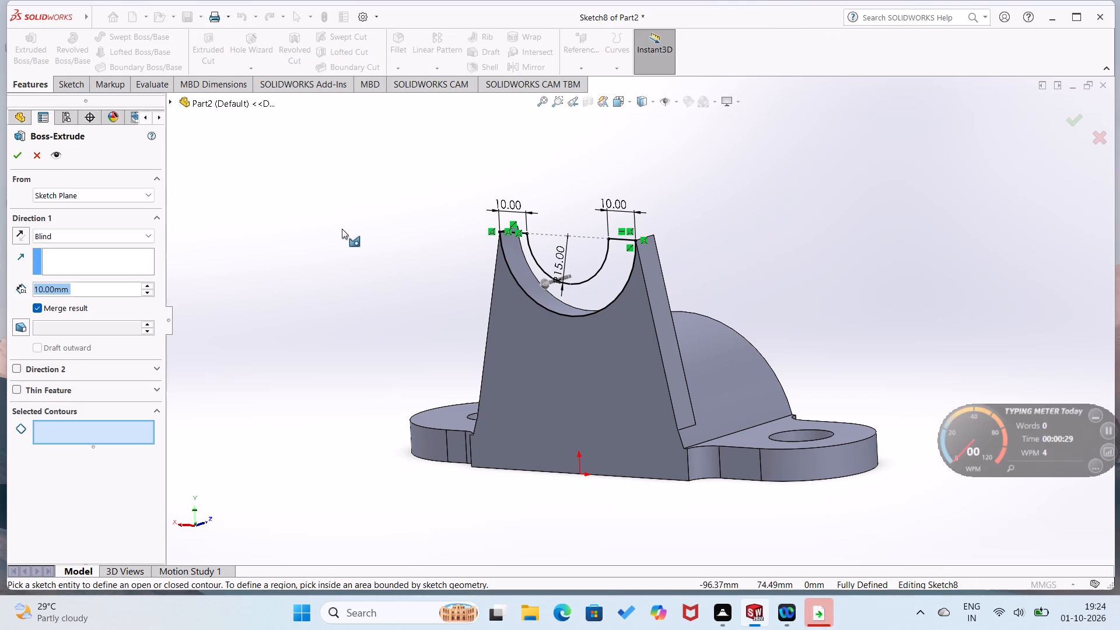
{"action": "left_click", "coordinate": [577, 290]}
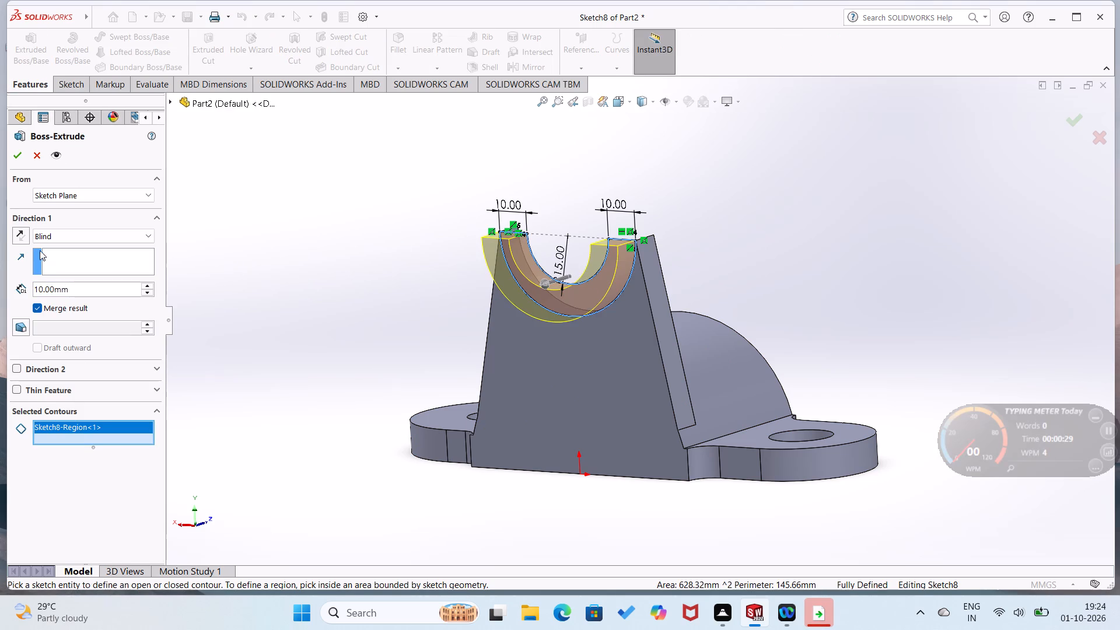
{"action": "left_click", "coordinate": [16, 232]}
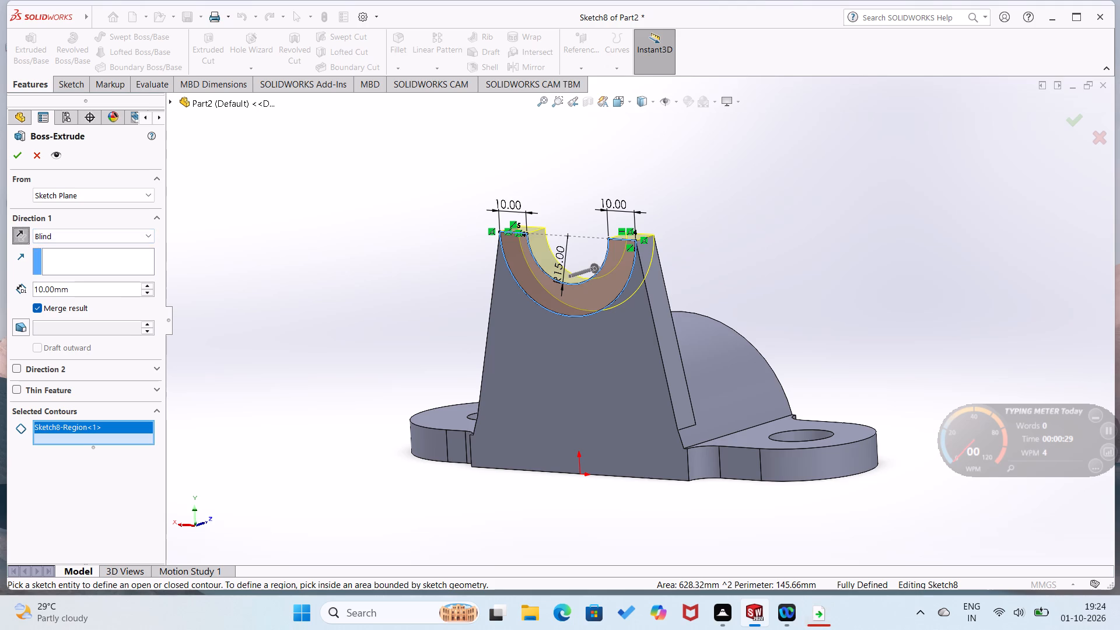
{"action": "double_click", "coordinate": [149, 283]}
{"action": "left_click", "coordinate": [149, 283]}
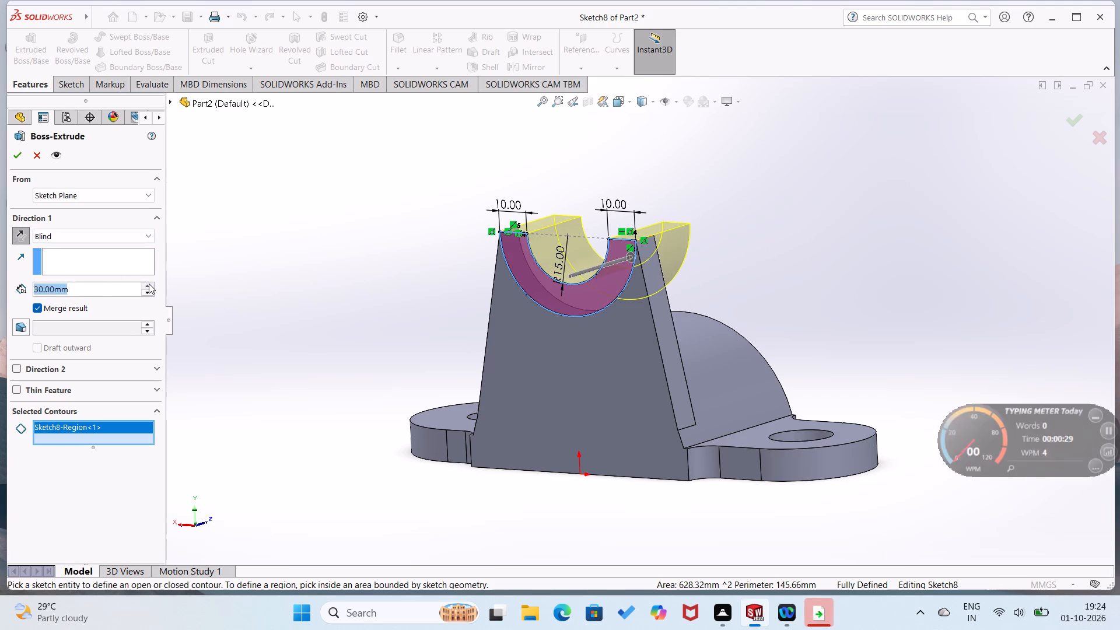
{"action": "middle_click_drag", "start_coordinate": [242, 324], "coordinate": [194, 352]}
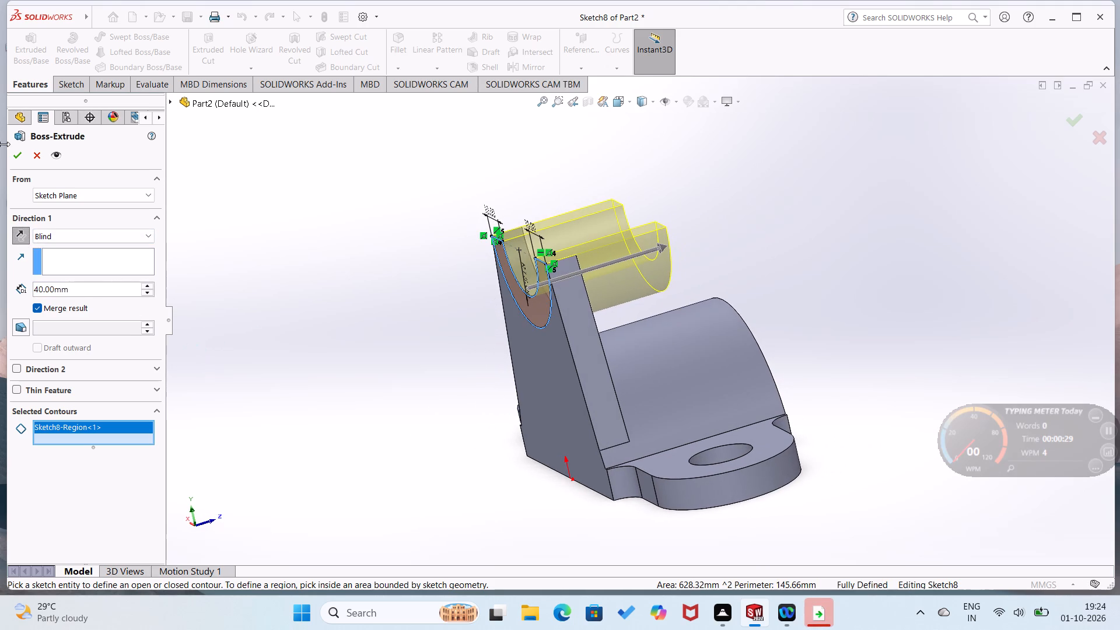
{"action": "left_click", "coordinate": [19, 159]}
{"action": "left_click", "coordinate": [388, 333]}
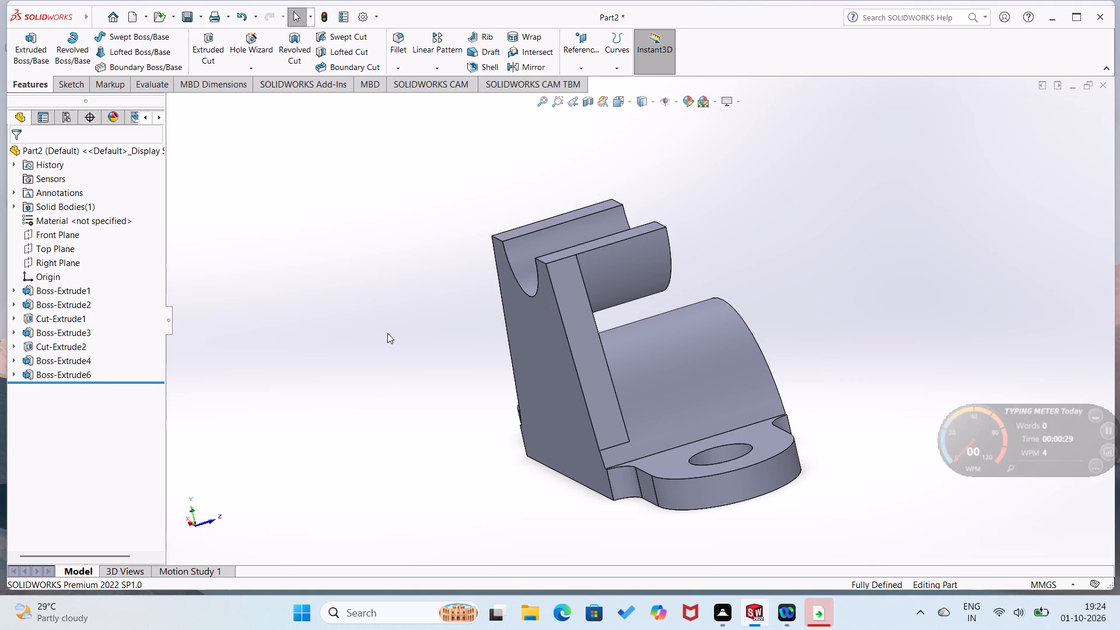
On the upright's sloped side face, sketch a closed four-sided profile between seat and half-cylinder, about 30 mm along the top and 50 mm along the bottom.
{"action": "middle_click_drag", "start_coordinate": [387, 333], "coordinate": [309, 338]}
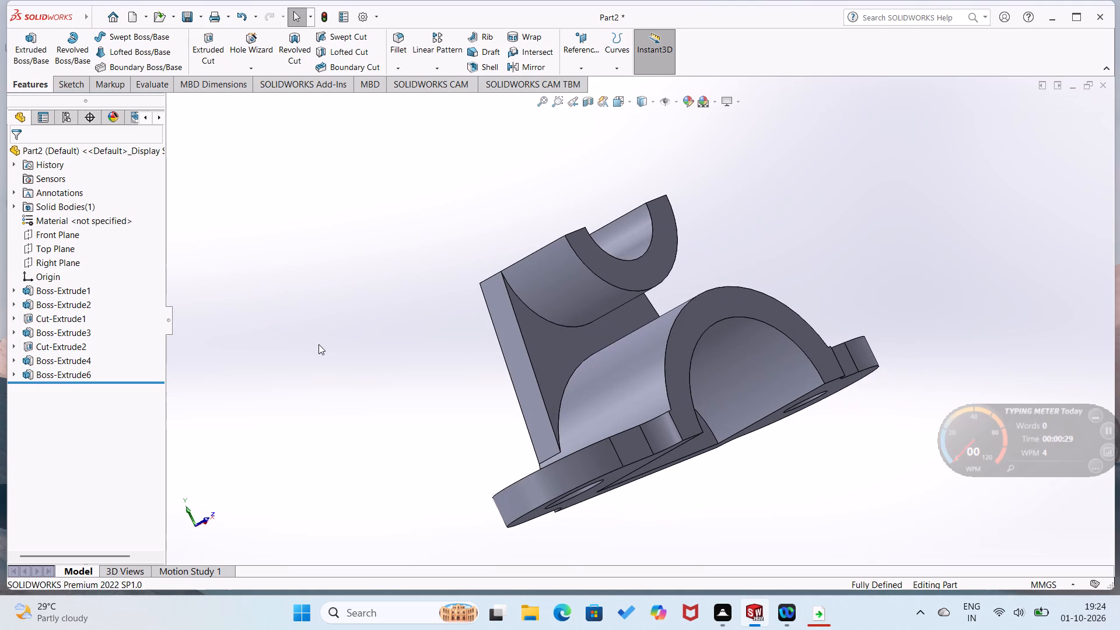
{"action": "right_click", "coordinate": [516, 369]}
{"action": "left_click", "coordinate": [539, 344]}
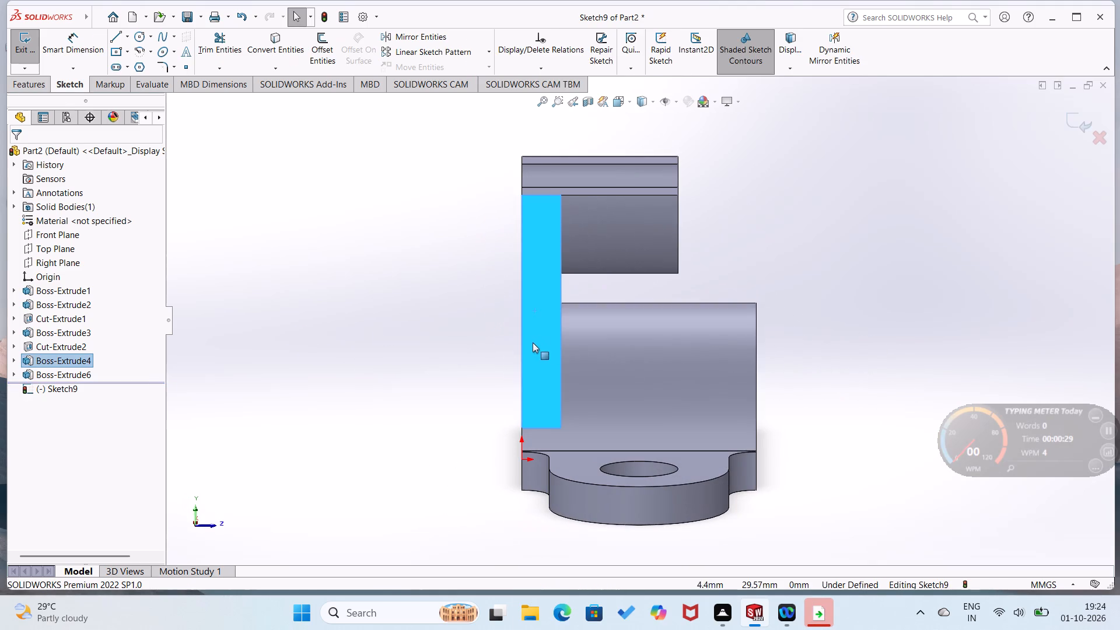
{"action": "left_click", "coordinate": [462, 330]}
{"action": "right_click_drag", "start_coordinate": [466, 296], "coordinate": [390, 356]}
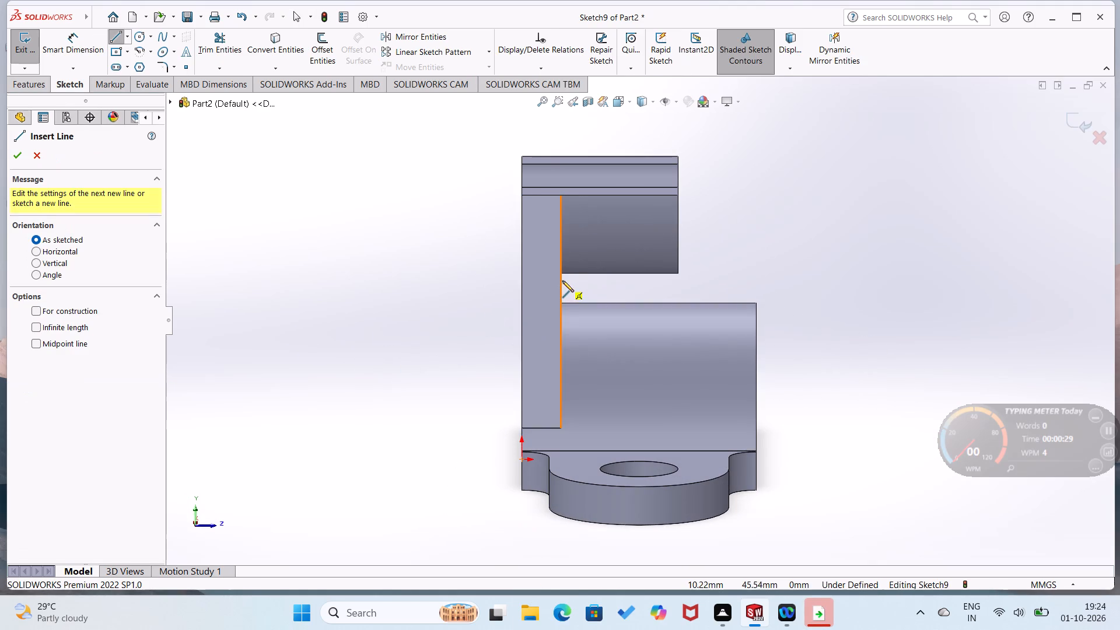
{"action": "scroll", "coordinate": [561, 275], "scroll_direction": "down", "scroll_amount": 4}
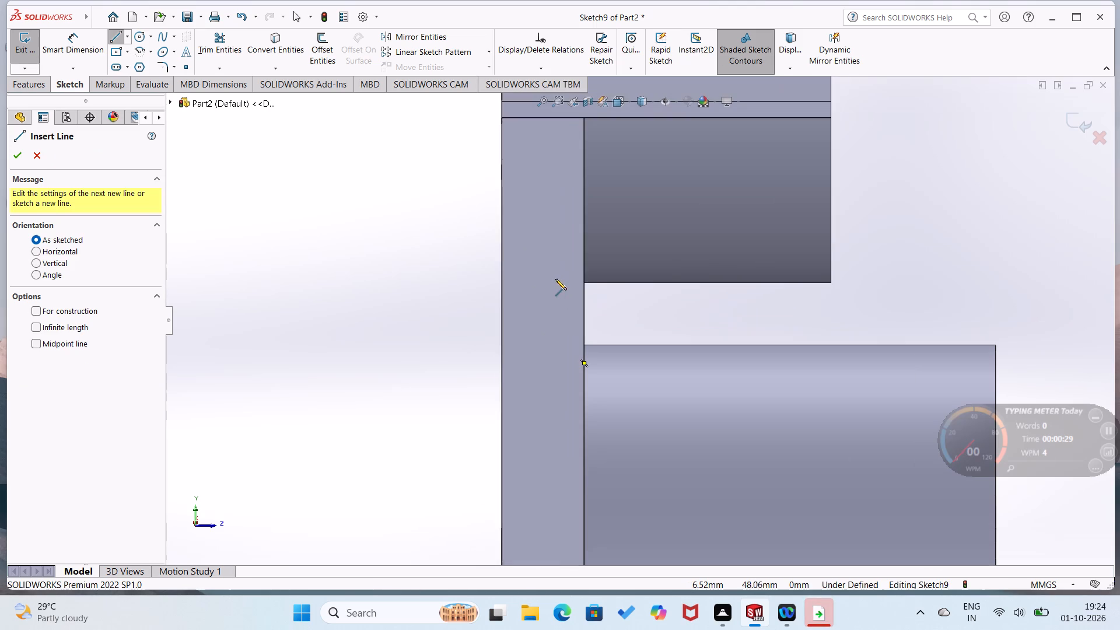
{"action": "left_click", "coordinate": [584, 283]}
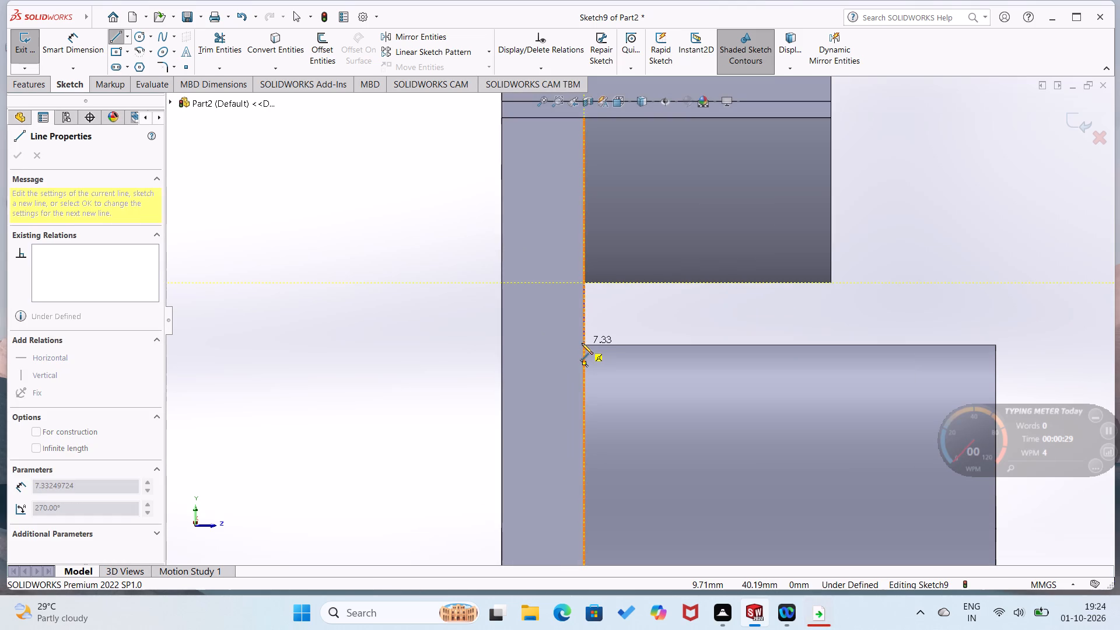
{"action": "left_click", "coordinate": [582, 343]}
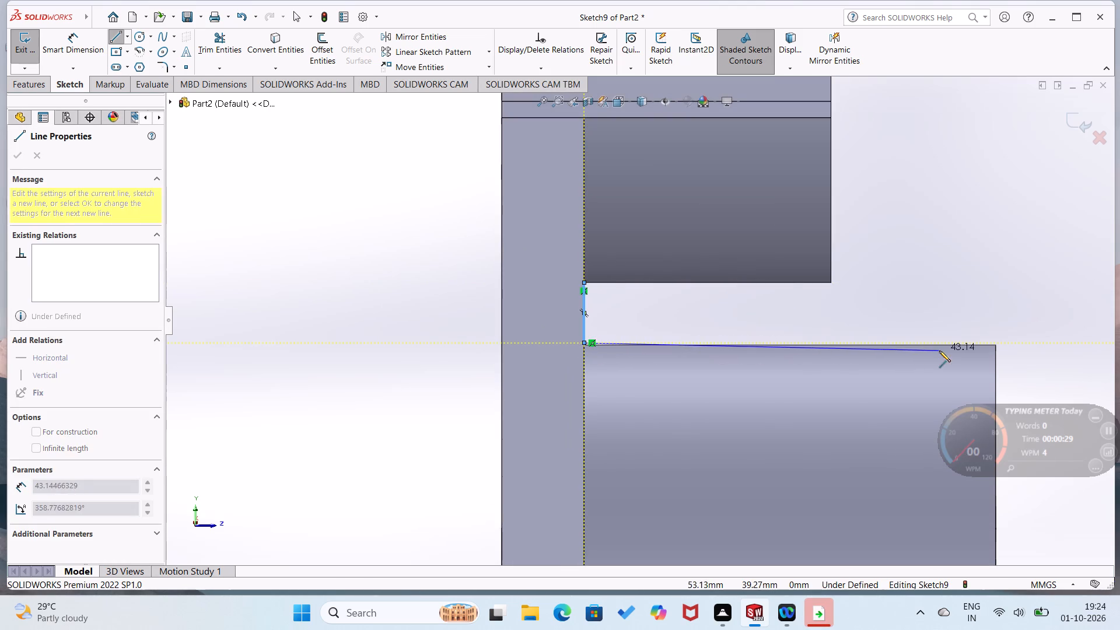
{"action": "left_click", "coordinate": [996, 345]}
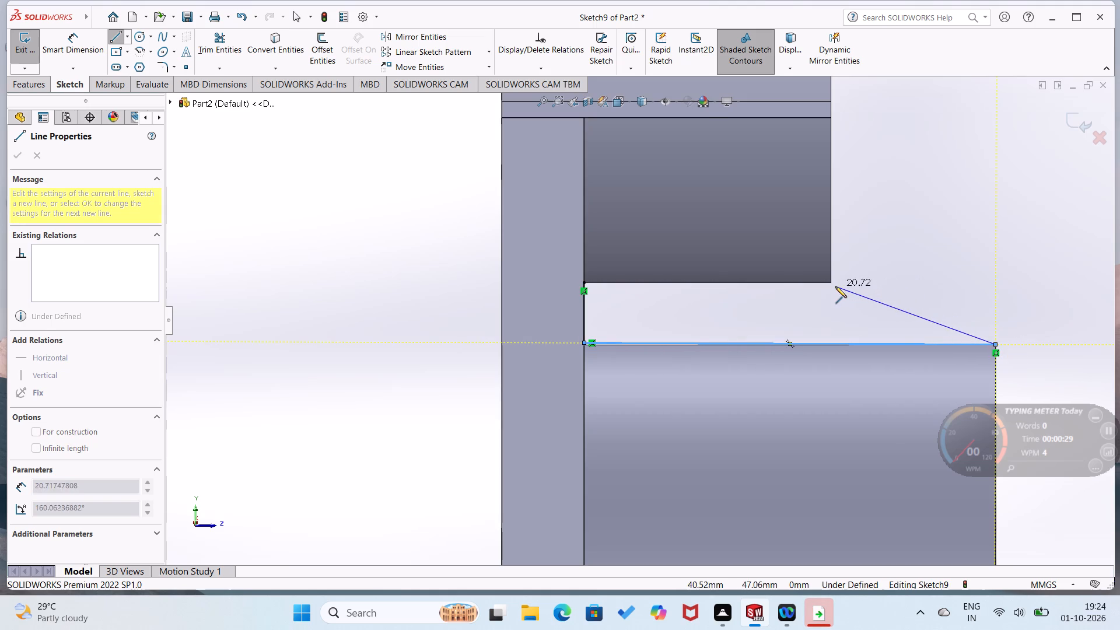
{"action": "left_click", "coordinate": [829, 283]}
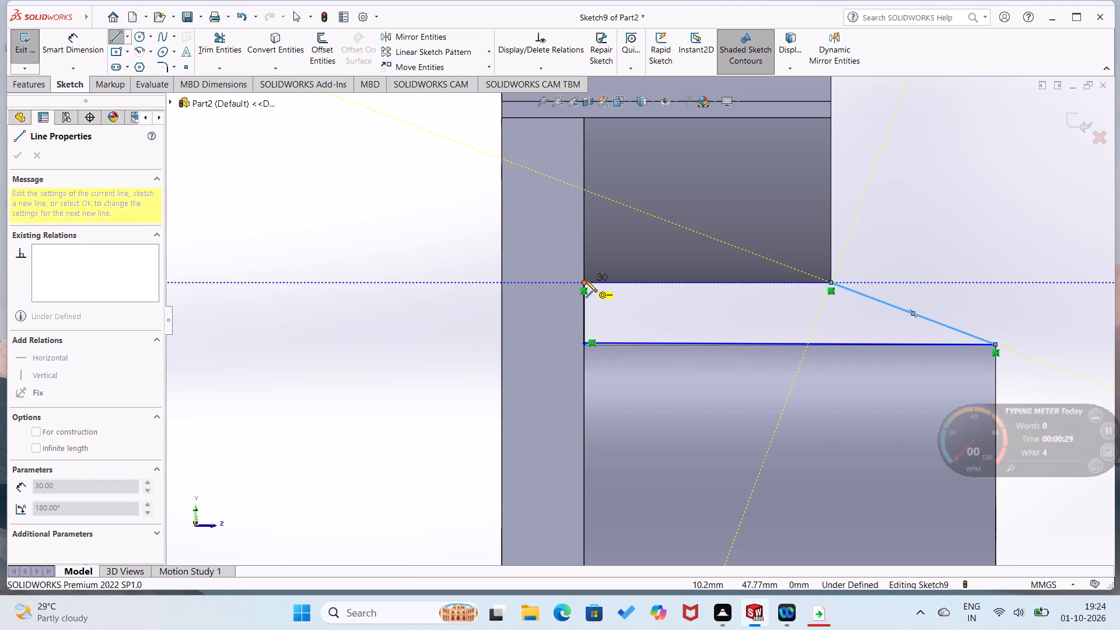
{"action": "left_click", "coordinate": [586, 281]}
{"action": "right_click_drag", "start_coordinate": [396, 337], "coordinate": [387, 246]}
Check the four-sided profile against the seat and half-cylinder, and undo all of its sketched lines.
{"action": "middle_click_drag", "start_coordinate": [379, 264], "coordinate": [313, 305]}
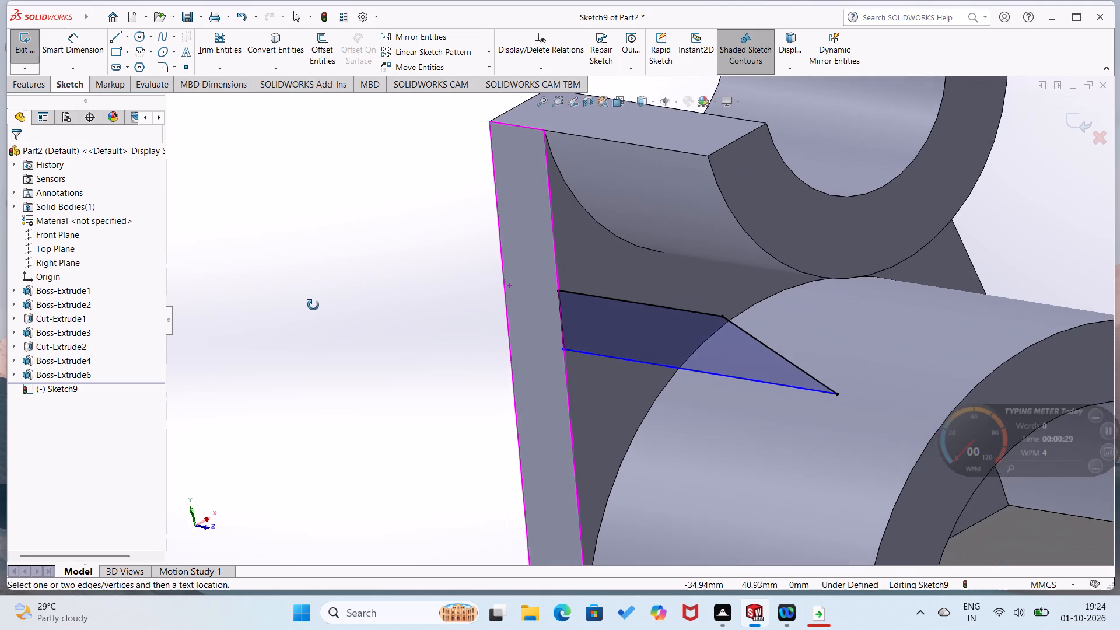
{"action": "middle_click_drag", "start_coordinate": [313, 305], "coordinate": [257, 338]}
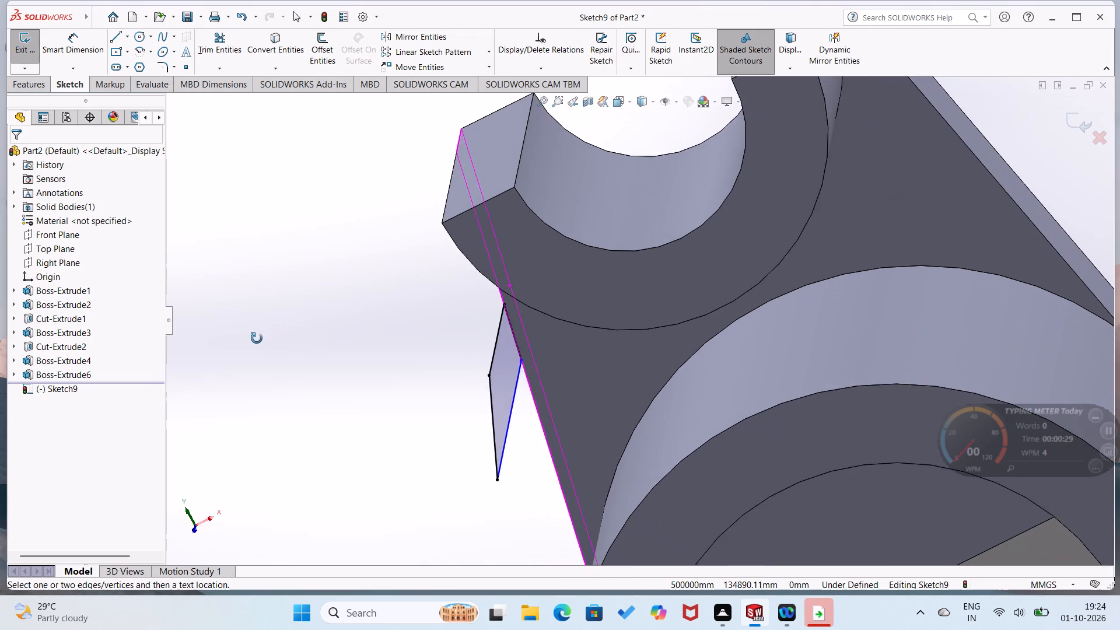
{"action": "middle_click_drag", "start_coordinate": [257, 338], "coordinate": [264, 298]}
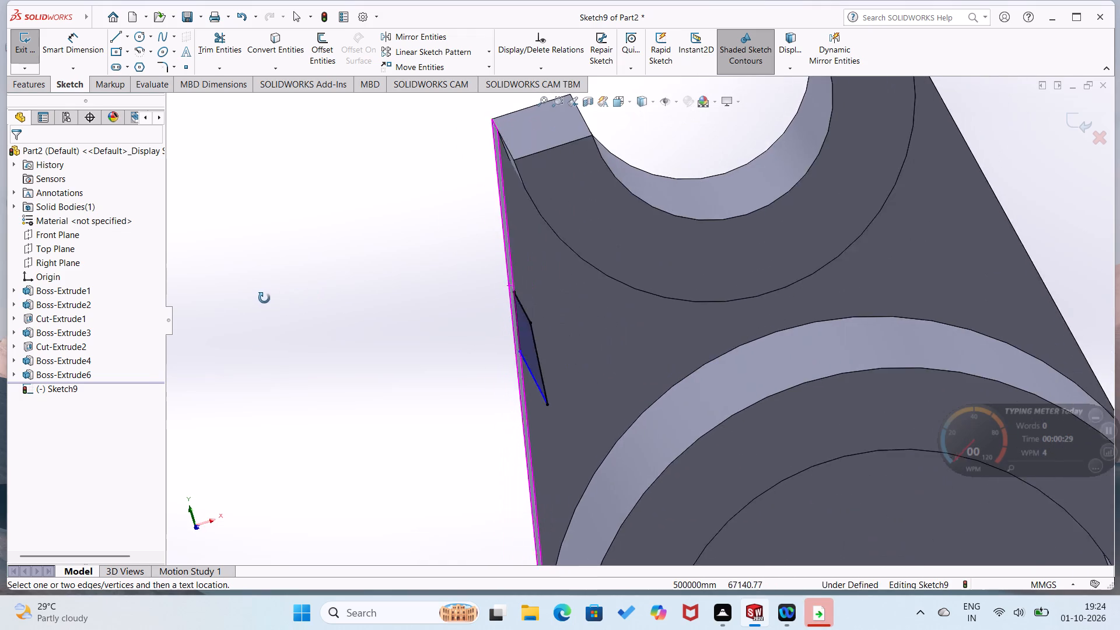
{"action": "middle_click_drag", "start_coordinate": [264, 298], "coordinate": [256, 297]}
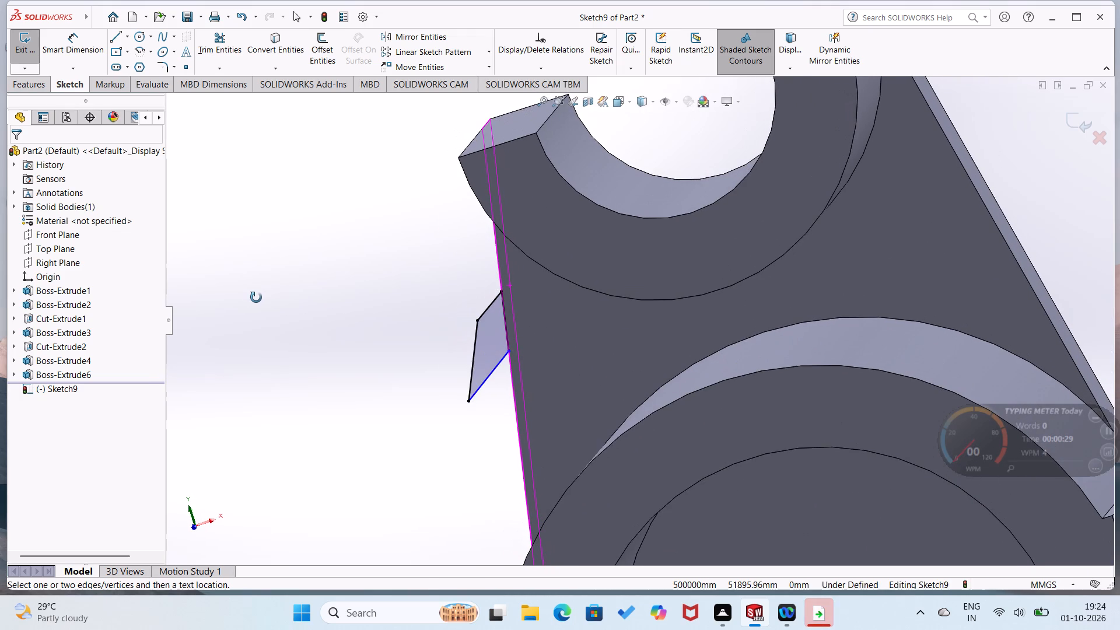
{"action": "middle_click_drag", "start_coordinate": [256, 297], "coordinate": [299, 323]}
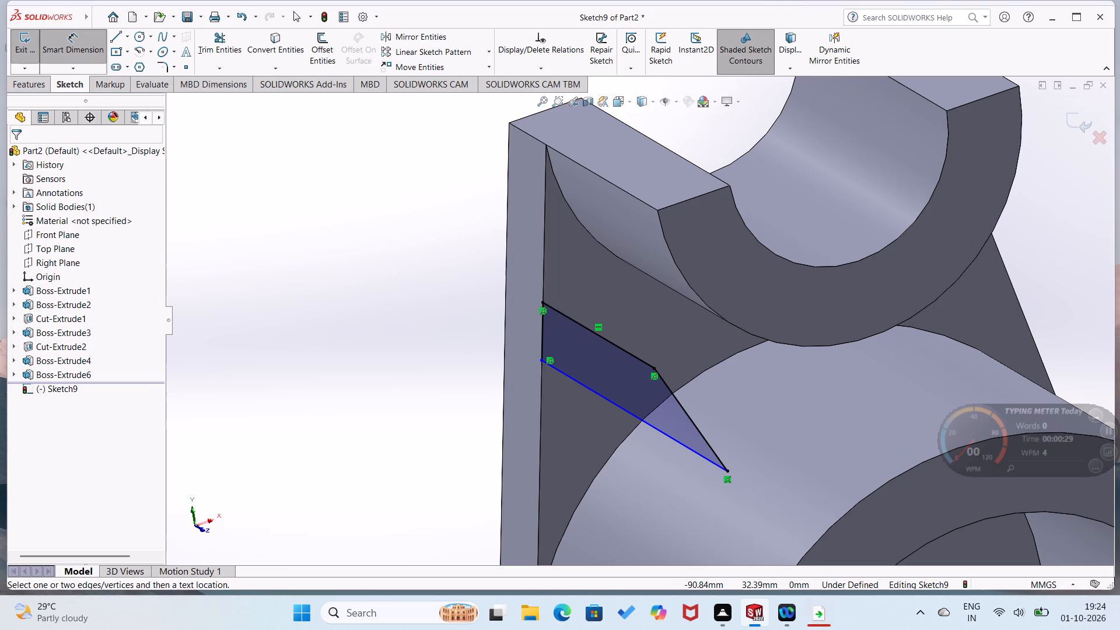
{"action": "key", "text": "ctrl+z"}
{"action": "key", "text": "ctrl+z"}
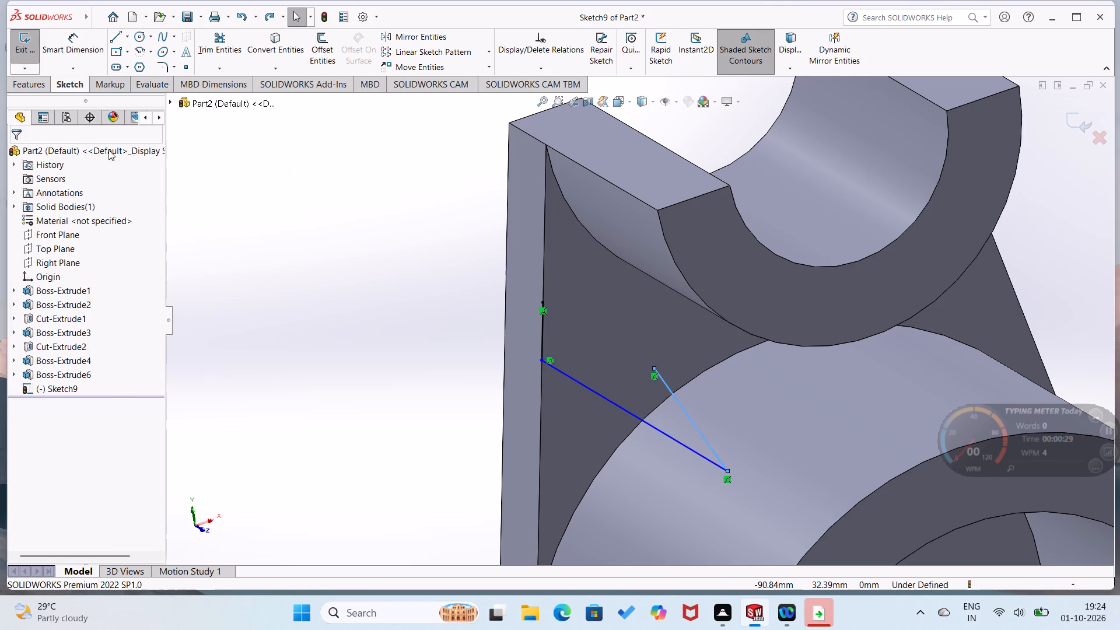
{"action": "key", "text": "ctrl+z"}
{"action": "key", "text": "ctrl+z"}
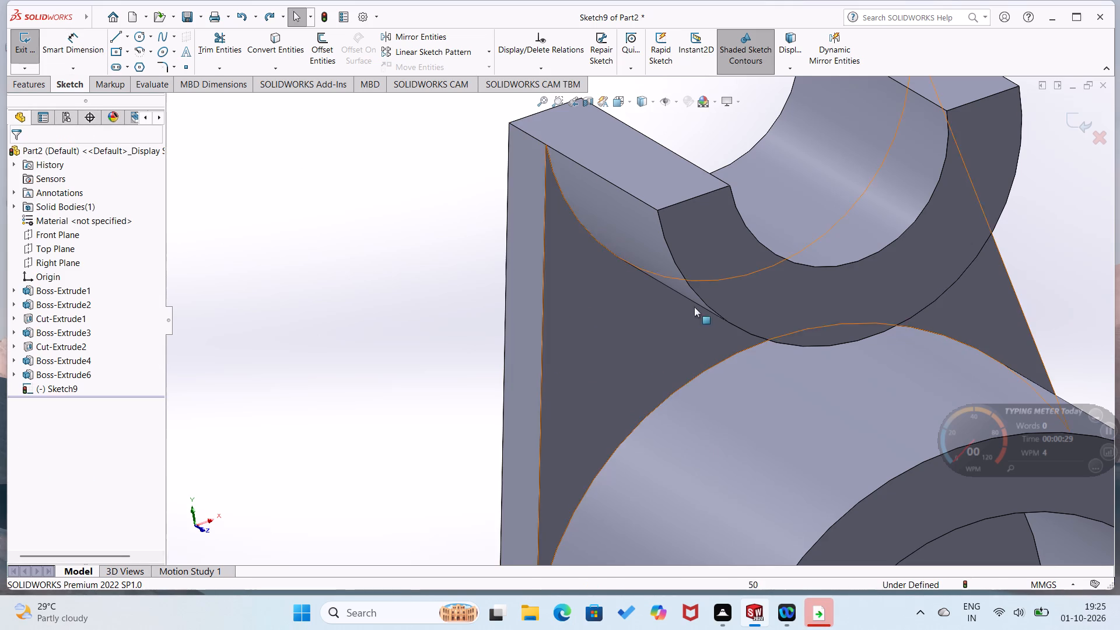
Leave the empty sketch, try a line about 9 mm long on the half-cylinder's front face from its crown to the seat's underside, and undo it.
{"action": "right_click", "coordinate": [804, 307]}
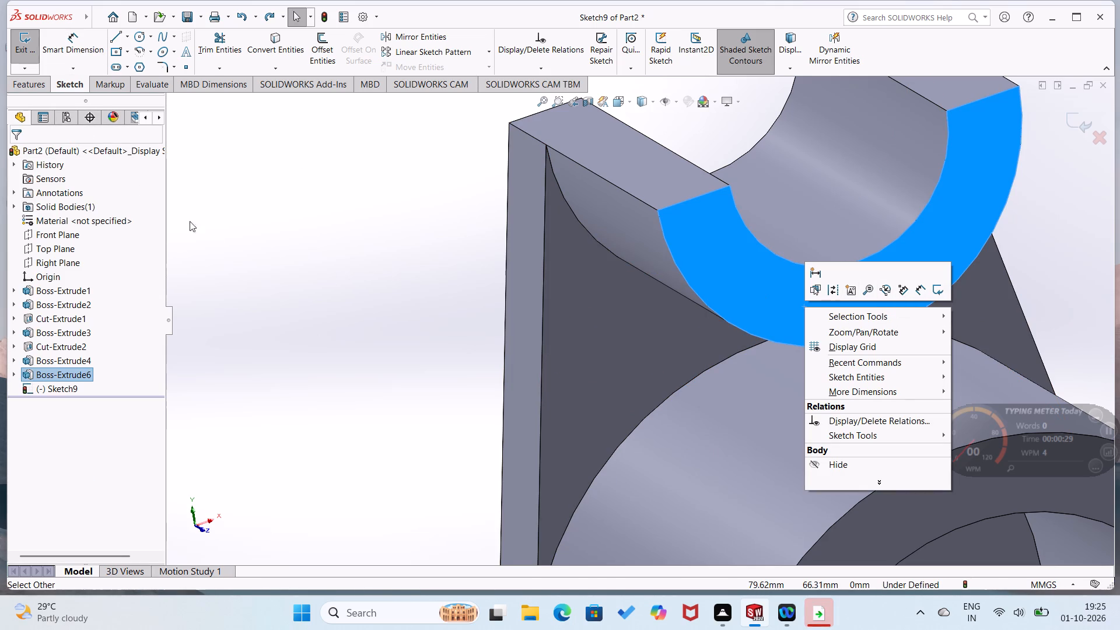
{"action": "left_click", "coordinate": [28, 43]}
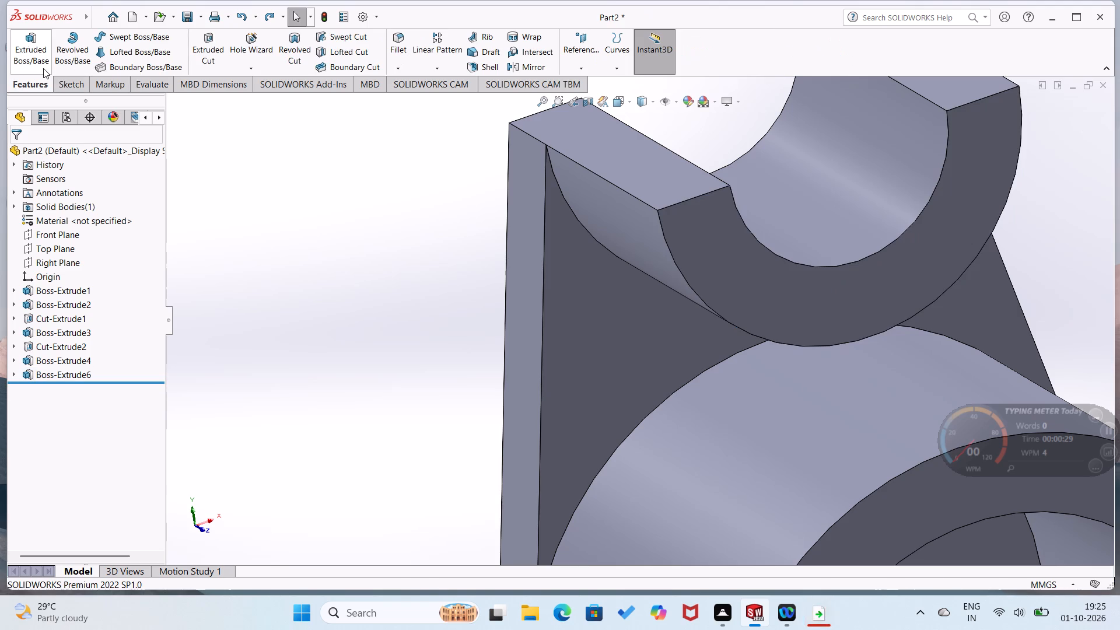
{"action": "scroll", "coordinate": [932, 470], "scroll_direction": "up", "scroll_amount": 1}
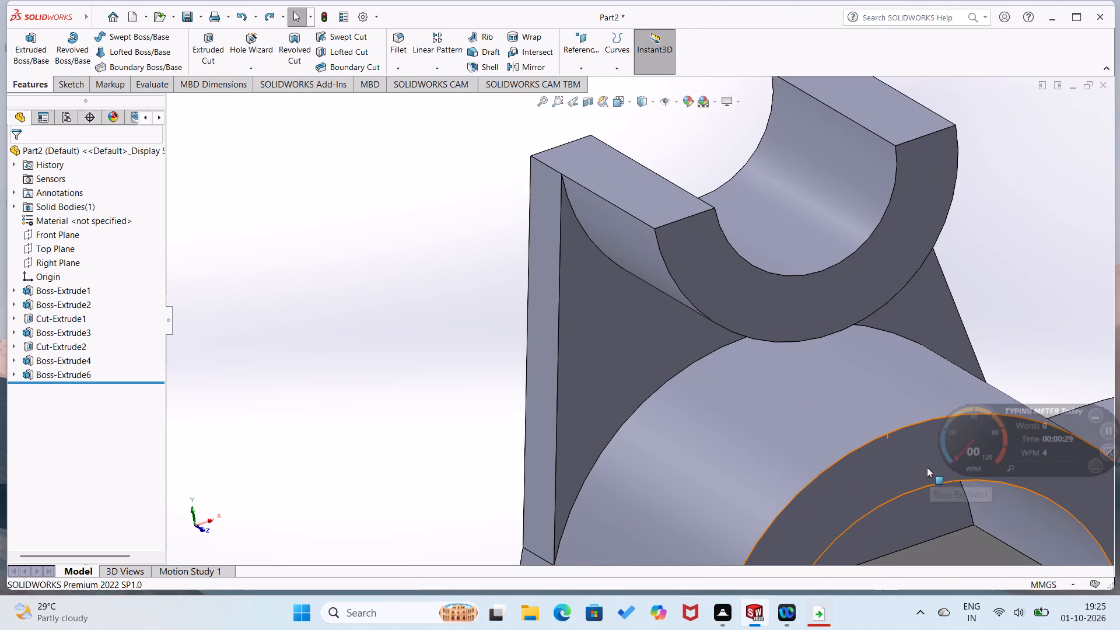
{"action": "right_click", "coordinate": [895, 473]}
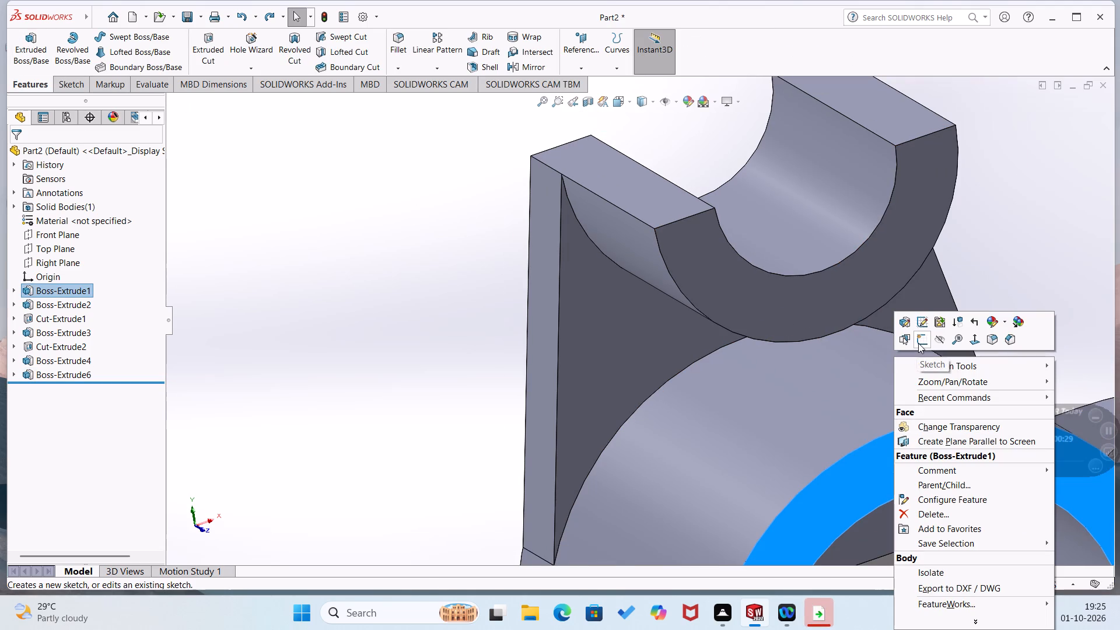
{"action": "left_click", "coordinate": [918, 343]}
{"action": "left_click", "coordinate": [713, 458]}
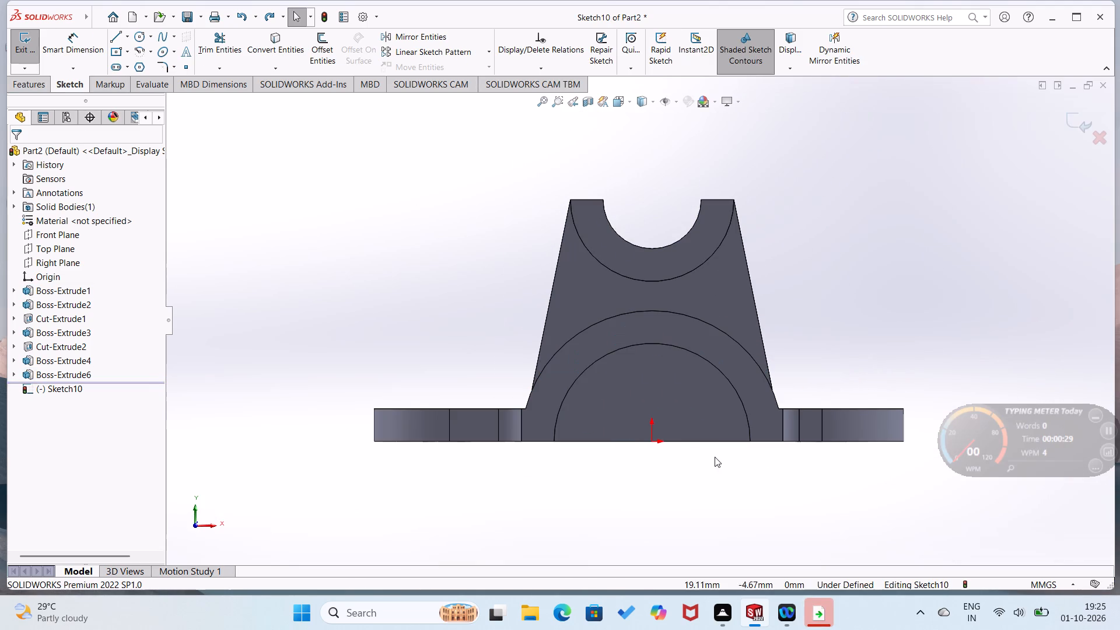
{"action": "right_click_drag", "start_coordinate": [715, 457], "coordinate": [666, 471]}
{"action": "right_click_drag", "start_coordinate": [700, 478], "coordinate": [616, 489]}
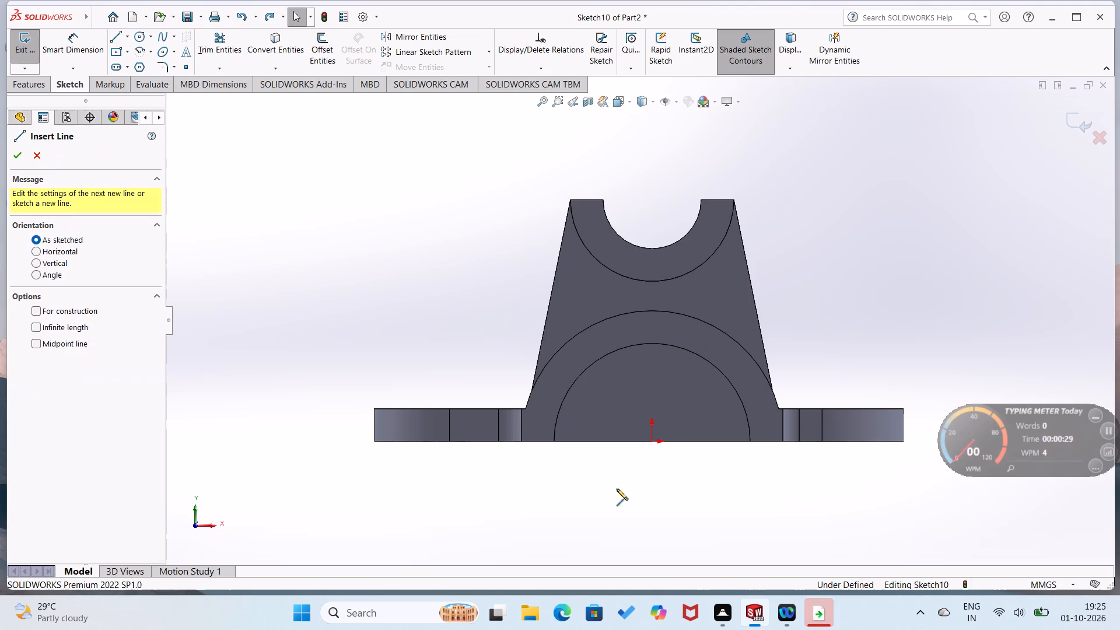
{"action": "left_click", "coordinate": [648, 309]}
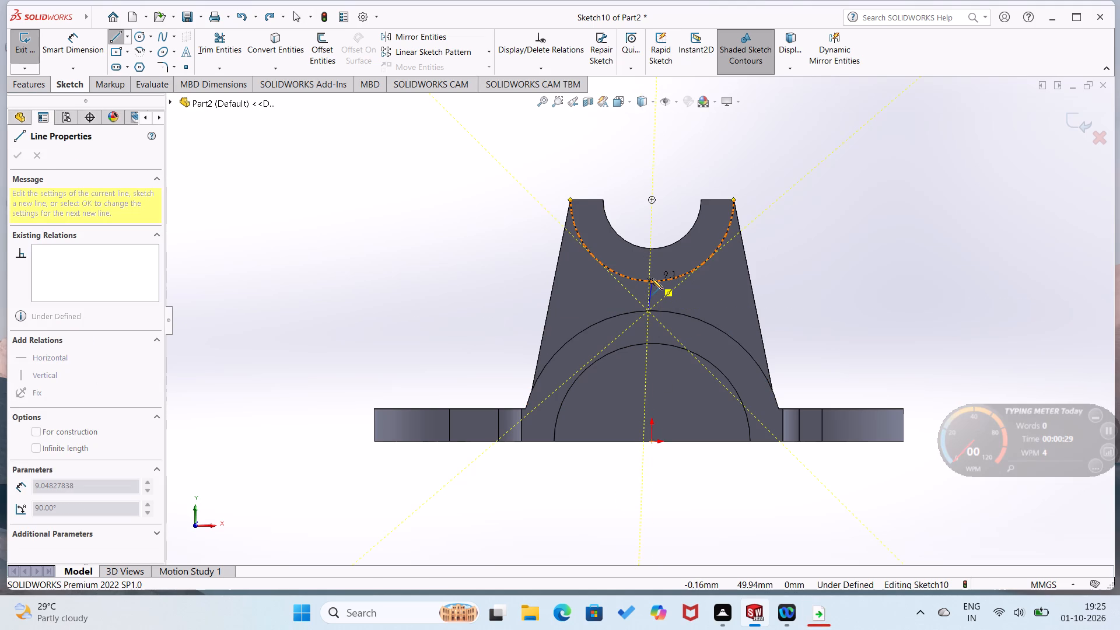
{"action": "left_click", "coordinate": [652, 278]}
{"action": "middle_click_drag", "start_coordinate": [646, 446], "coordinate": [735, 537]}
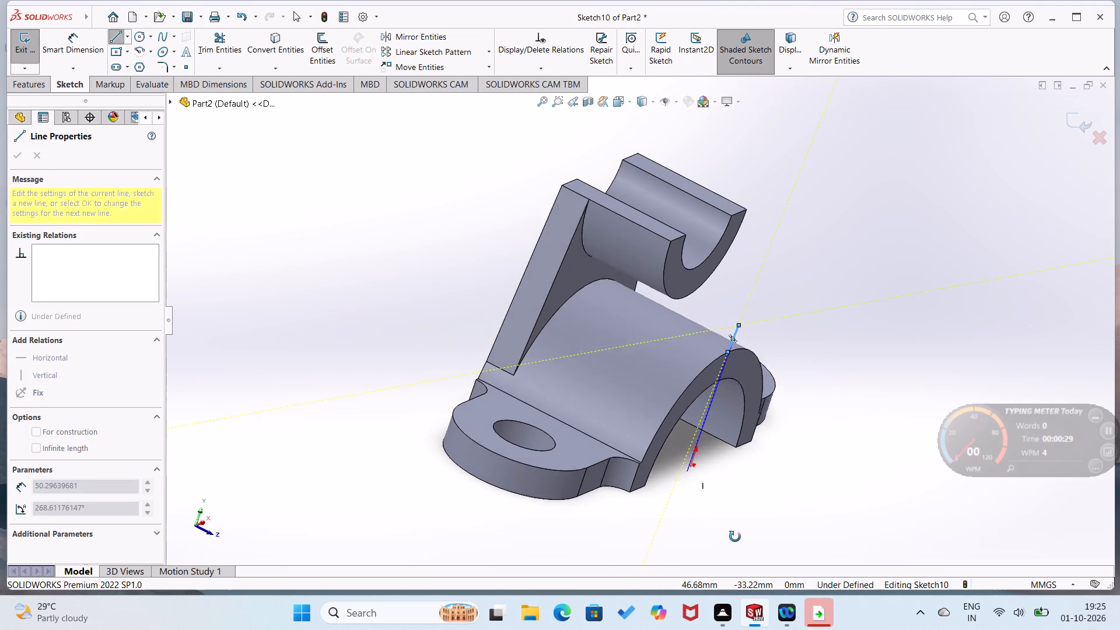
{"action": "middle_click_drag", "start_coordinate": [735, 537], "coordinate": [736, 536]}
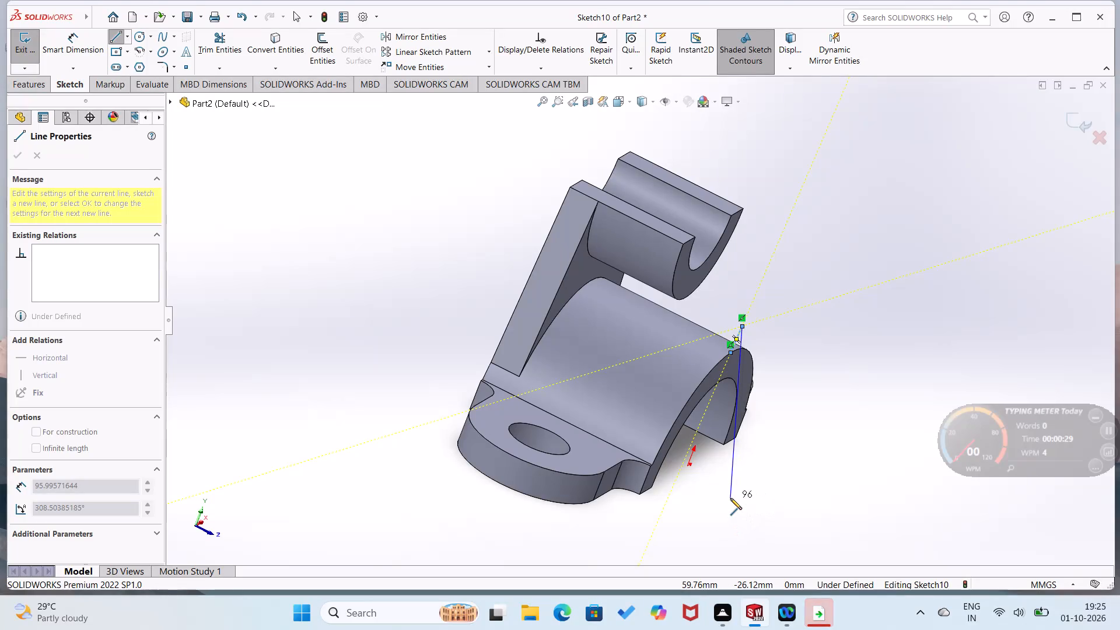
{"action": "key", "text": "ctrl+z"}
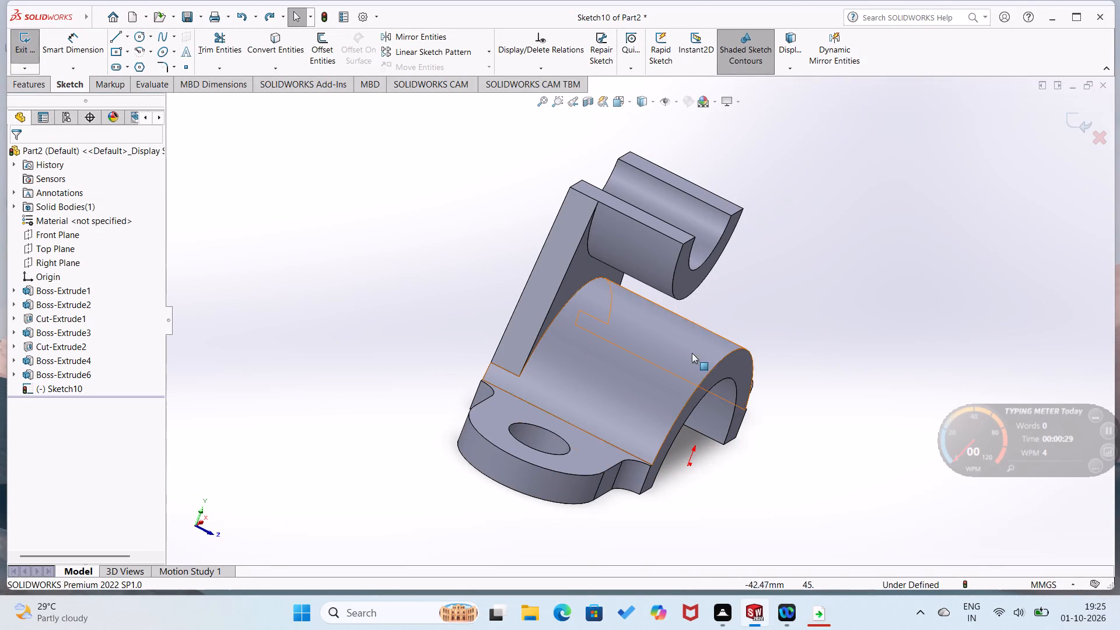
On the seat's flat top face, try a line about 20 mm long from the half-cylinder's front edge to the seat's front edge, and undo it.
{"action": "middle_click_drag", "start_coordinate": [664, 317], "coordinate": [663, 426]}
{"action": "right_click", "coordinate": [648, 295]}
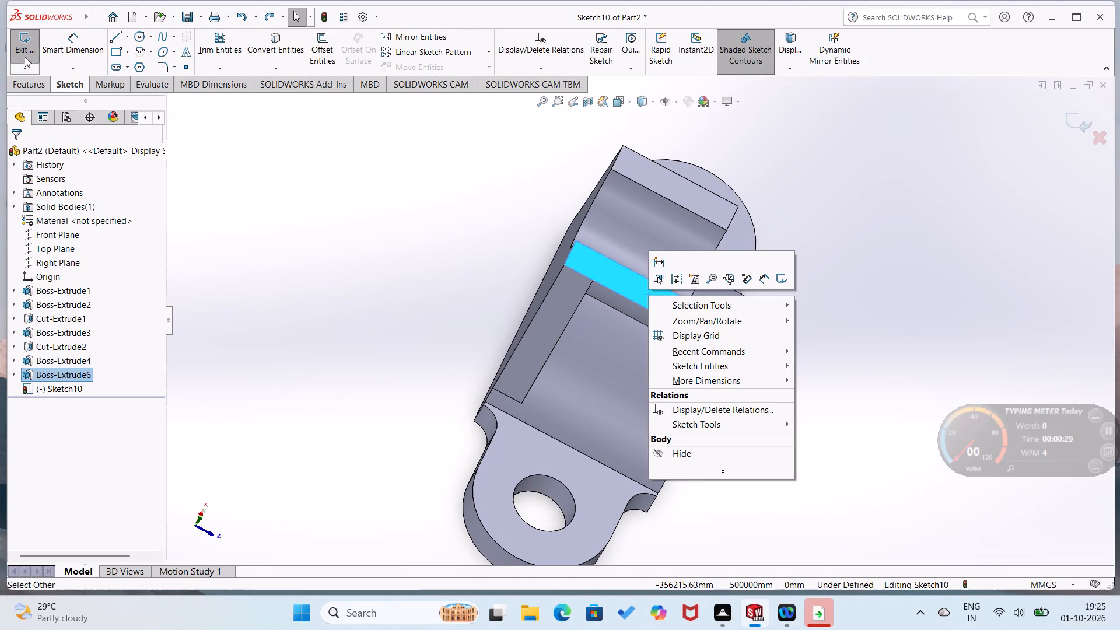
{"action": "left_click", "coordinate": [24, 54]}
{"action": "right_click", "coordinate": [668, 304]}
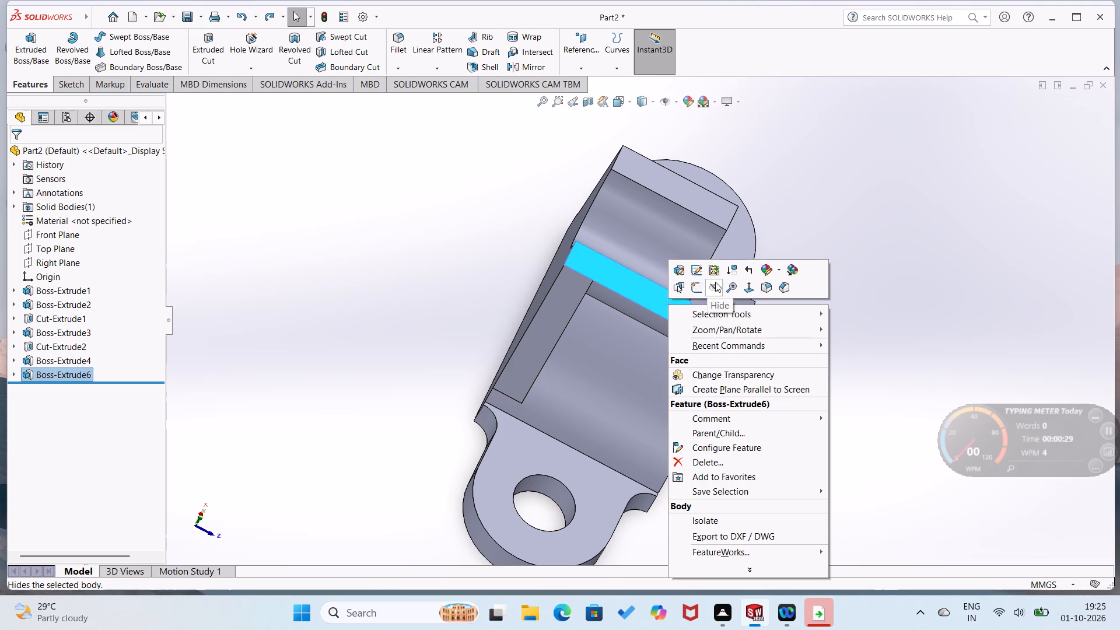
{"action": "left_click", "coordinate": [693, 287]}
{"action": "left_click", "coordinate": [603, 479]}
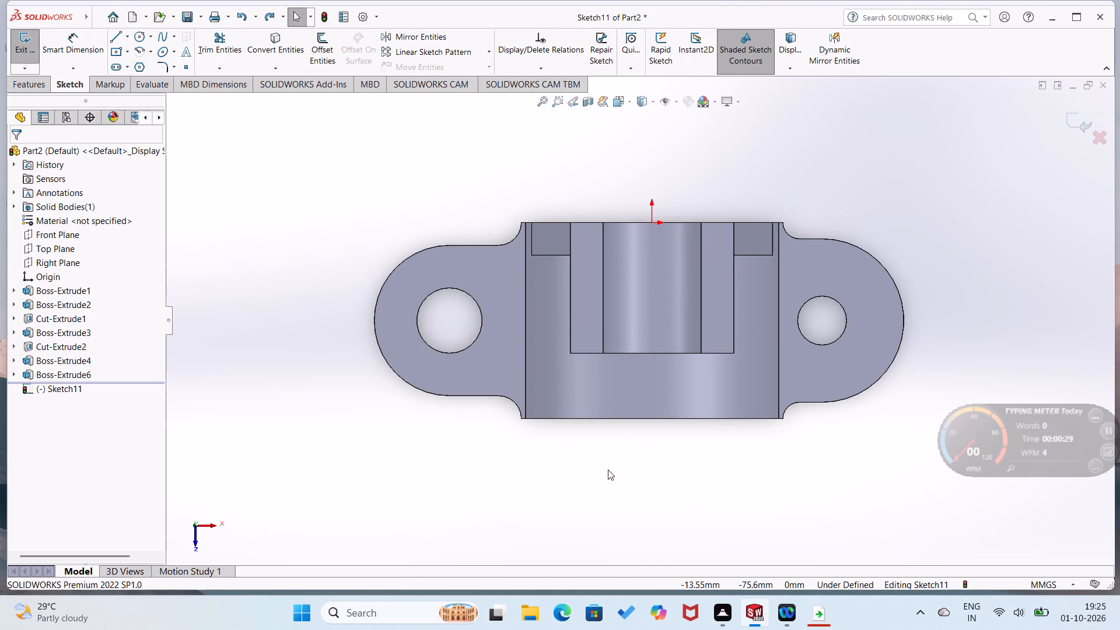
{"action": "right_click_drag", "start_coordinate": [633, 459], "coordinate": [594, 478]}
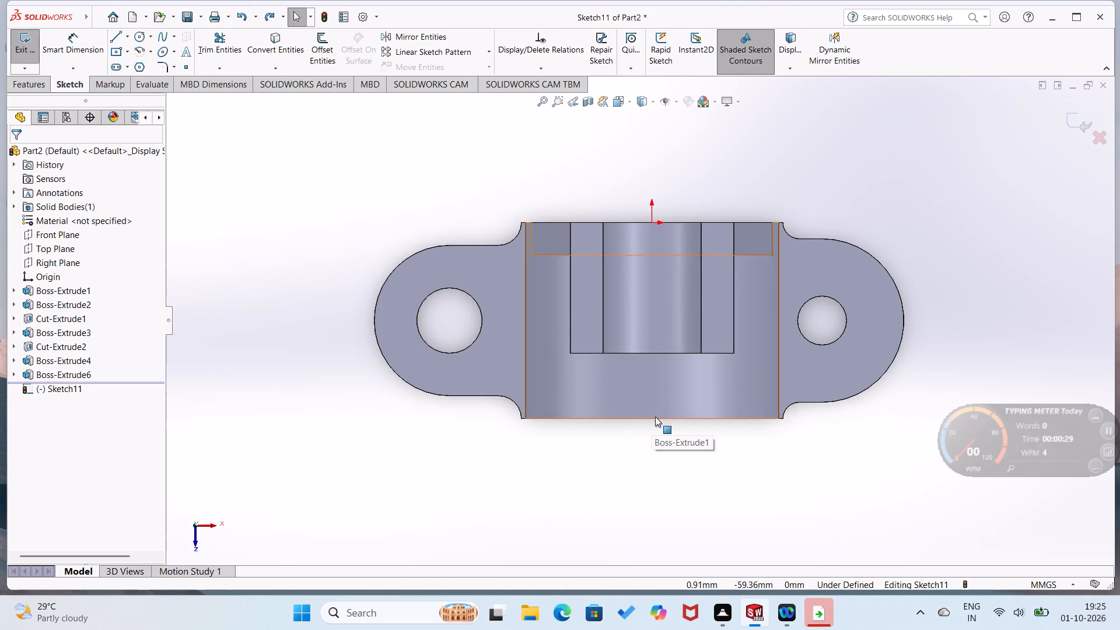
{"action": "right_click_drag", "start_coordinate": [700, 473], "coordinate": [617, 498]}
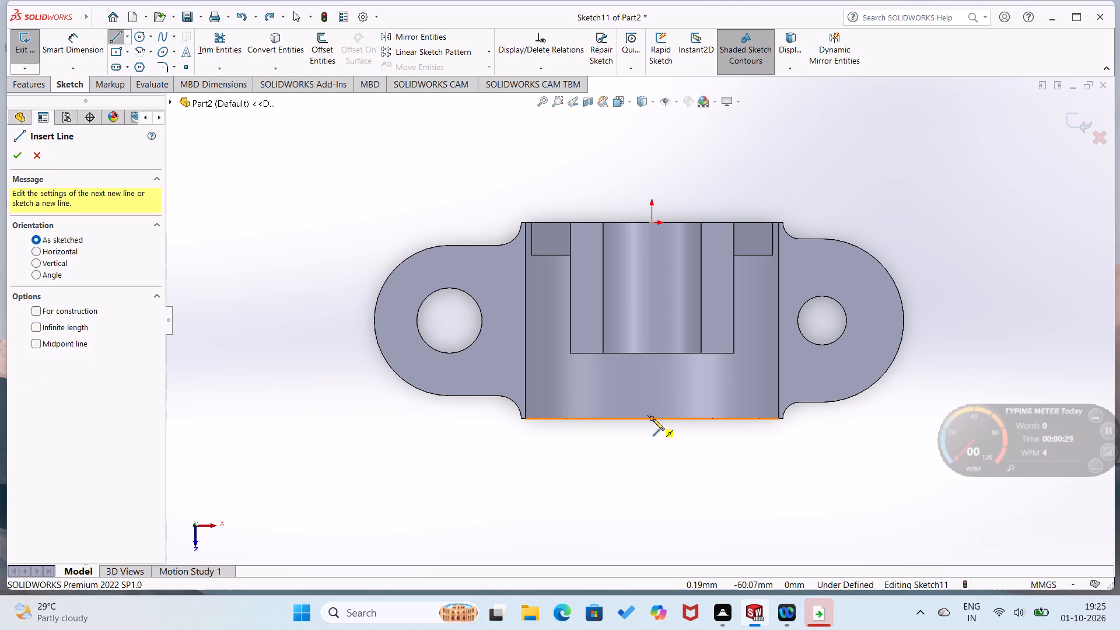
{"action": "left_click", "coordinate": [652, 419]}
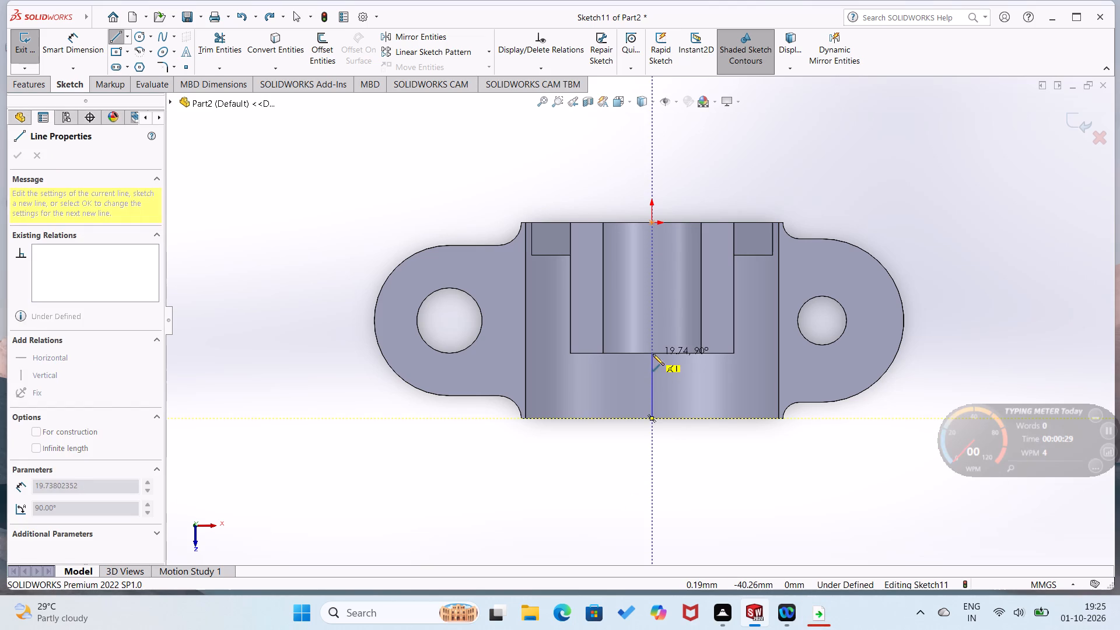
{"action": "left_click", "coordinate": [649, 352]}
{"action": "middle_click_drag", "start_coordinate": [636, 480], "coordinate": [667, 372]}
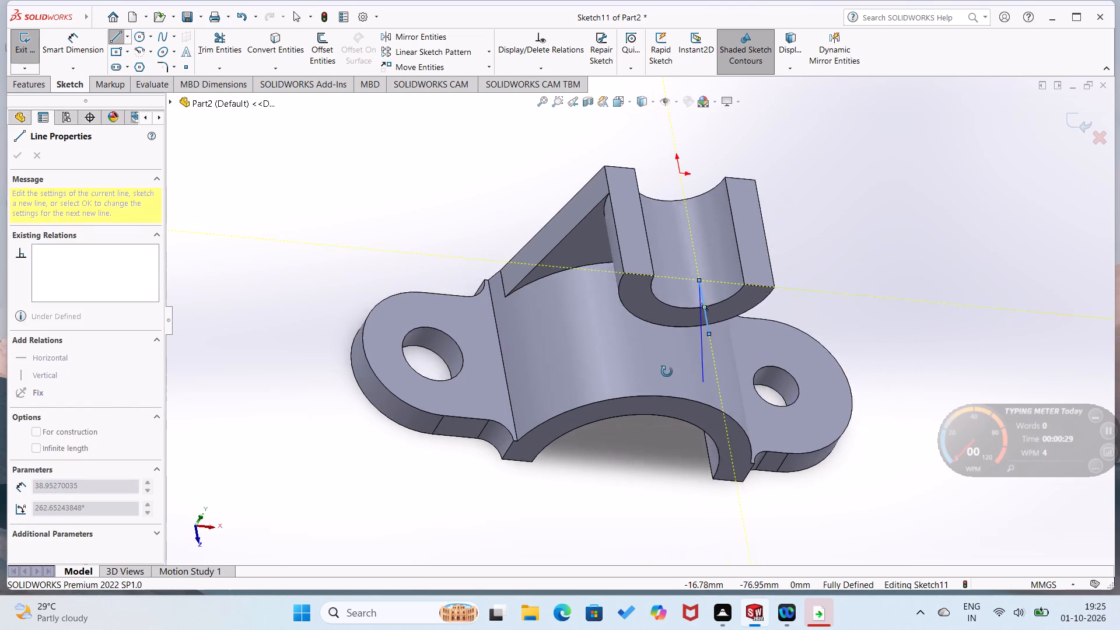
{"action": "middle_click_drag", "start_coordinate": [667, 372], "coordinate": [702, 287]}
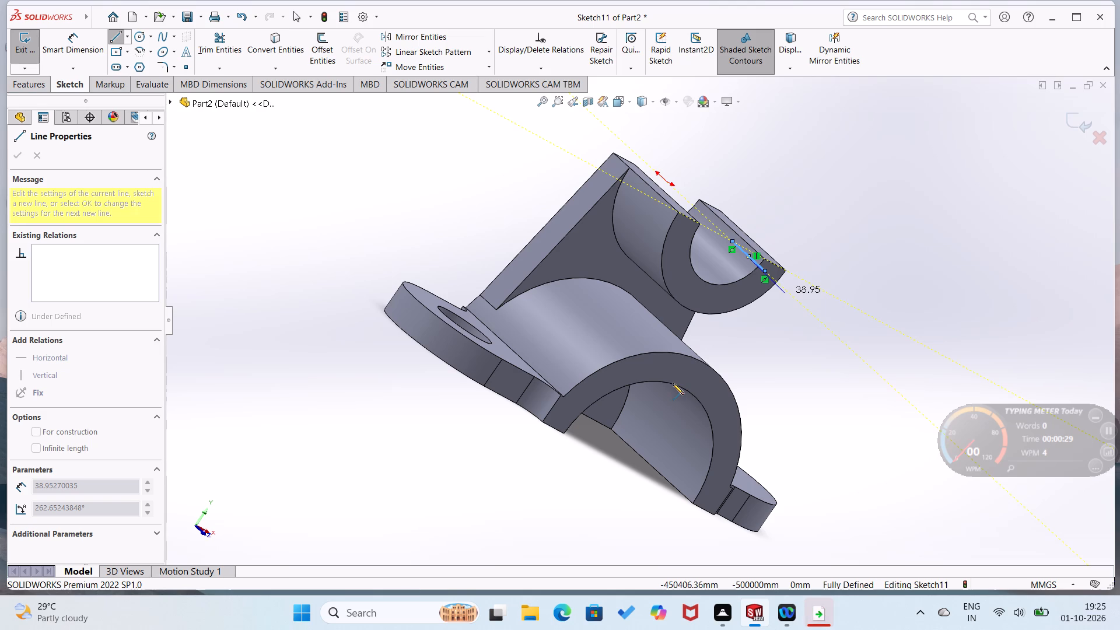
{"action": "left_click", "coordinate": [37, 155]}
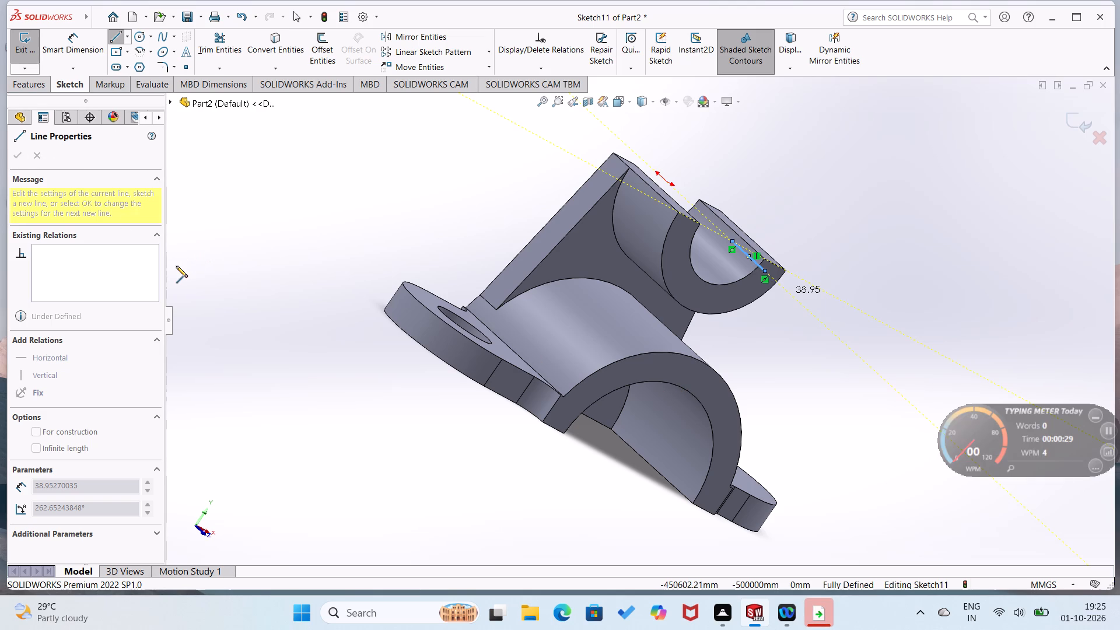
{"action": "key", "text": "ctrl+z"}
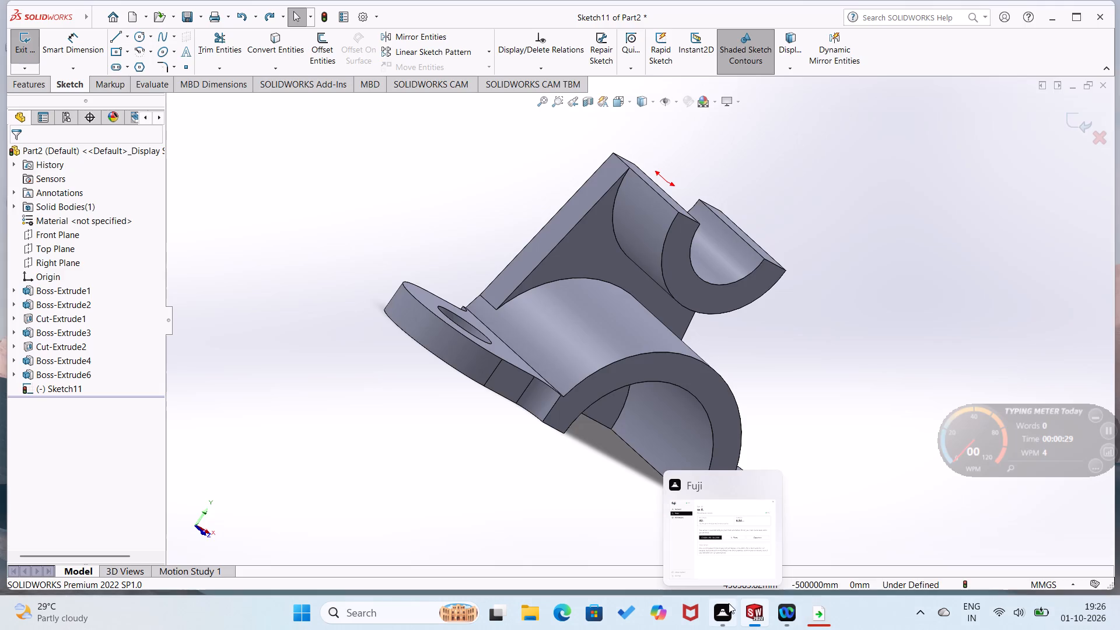
Close the bracket part without saving its changes.
{"action": "middle_click_drag", "start_coordinate": [414, 350], "coordinate": [368, 365]}
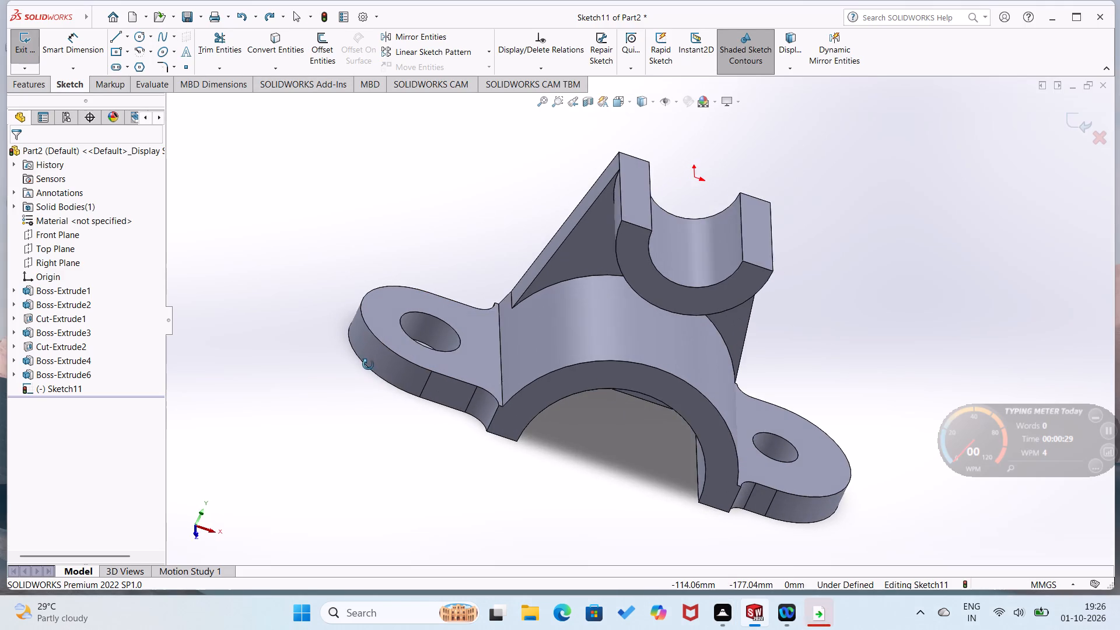
{"action": "middle_click_drag", "start_coordinate": [368, 365], "coordinate": [323, 306]}
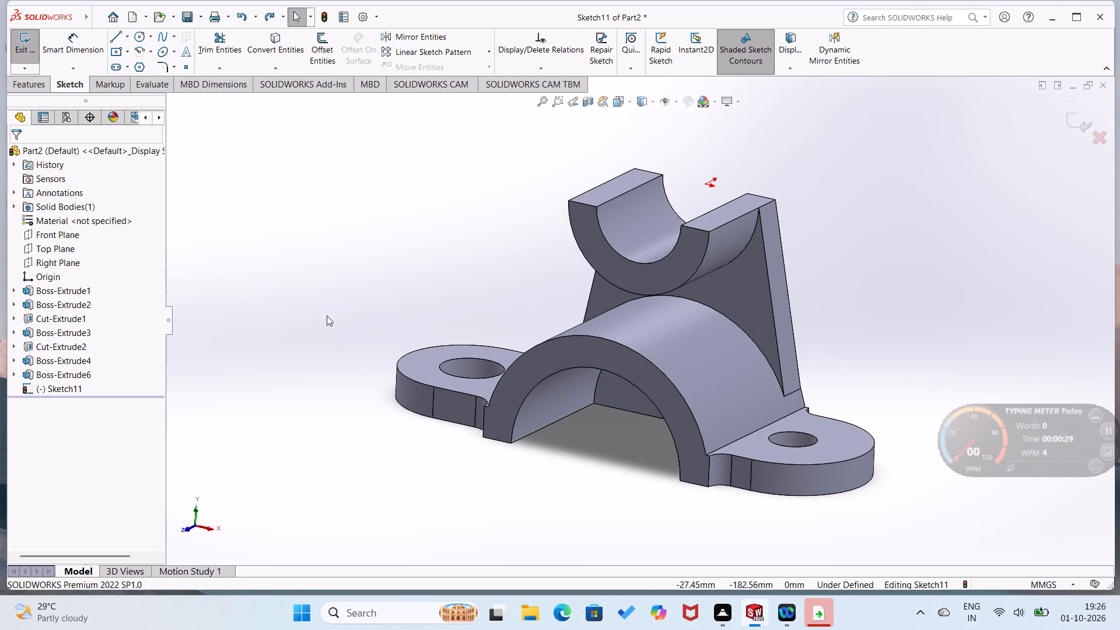
{"action": "middle_click_drag", "start_coordinate": [325, 334], "coordinate": [329, 454]}
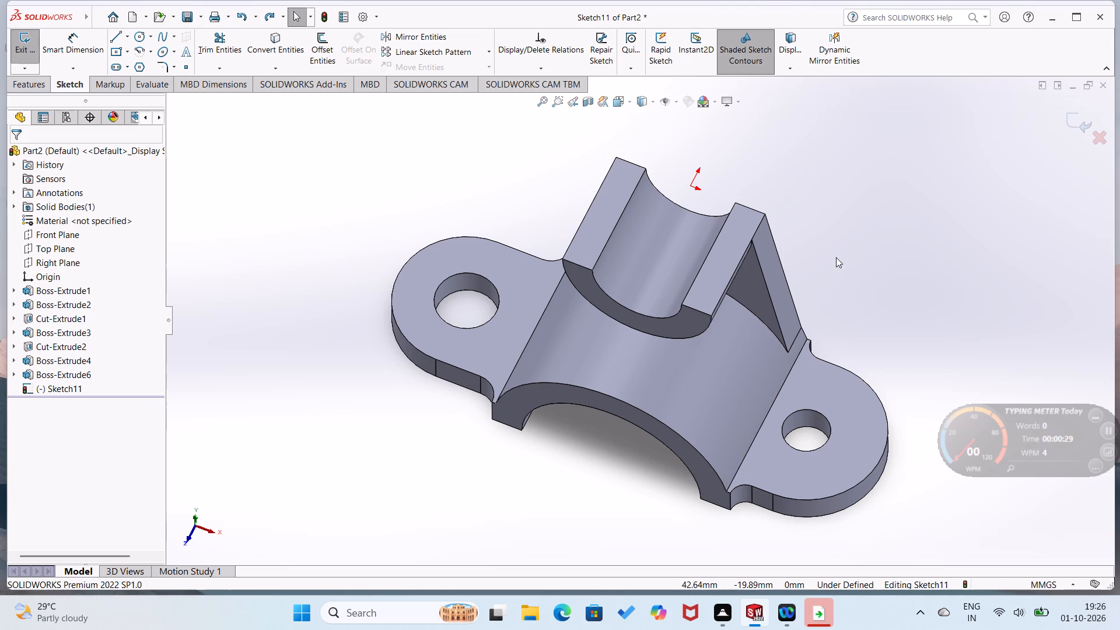
{"action": "left_click", "coordinate": [1102, 87]}
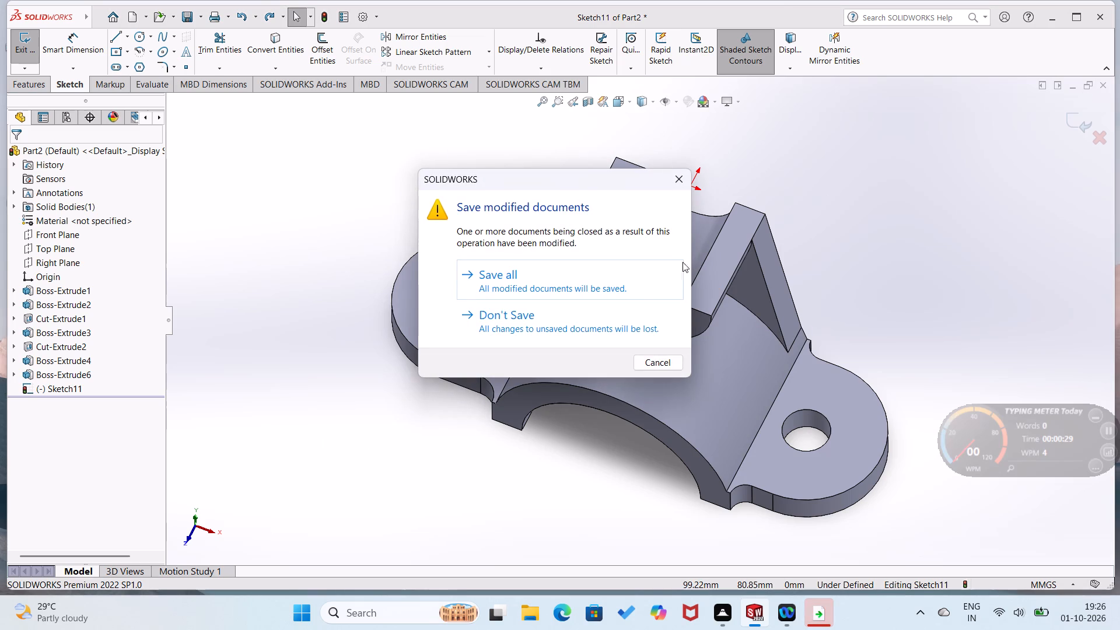
{"action": "left_click", "coordinate": [617, 321]}
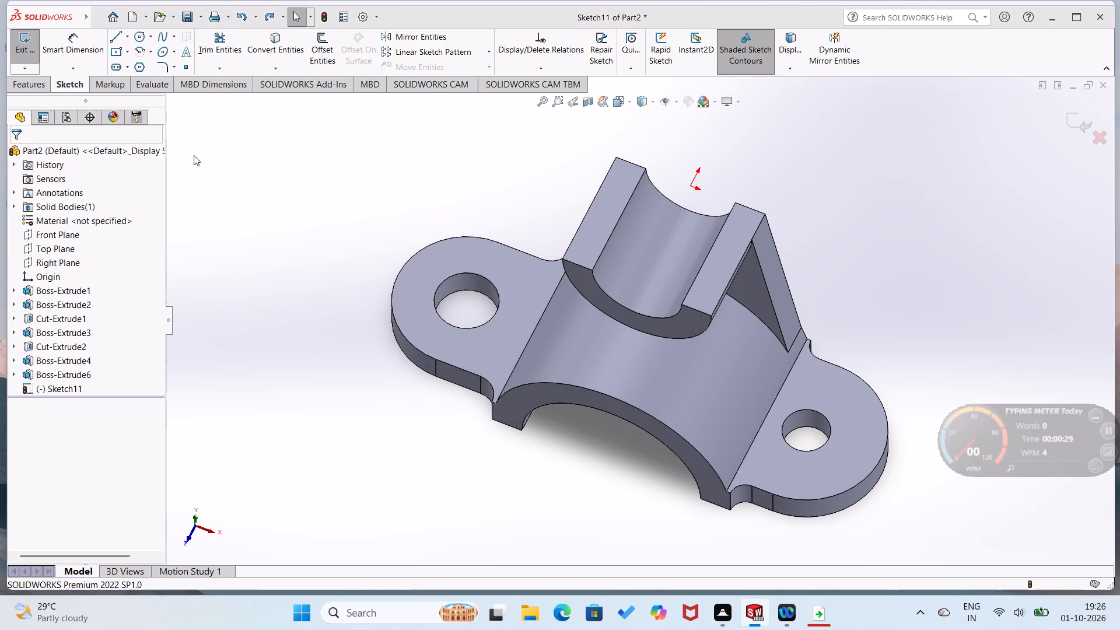
Create a new part document.
{"action": "left_click", "coordinate": [112, 19]}
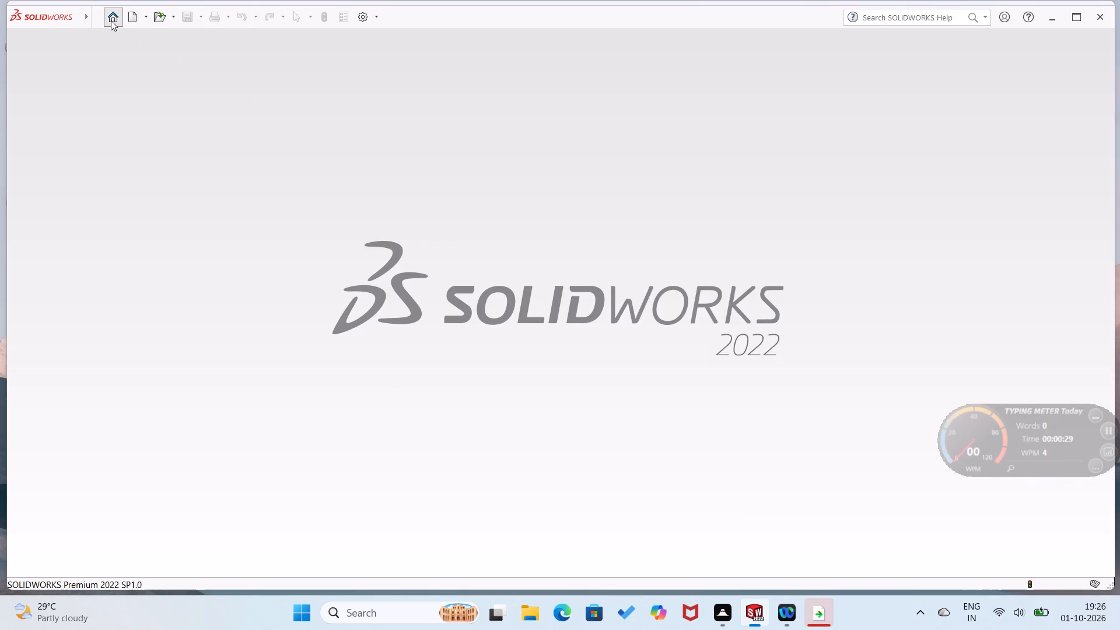
{"action": "left_click", "coordinate": [305, 170]}
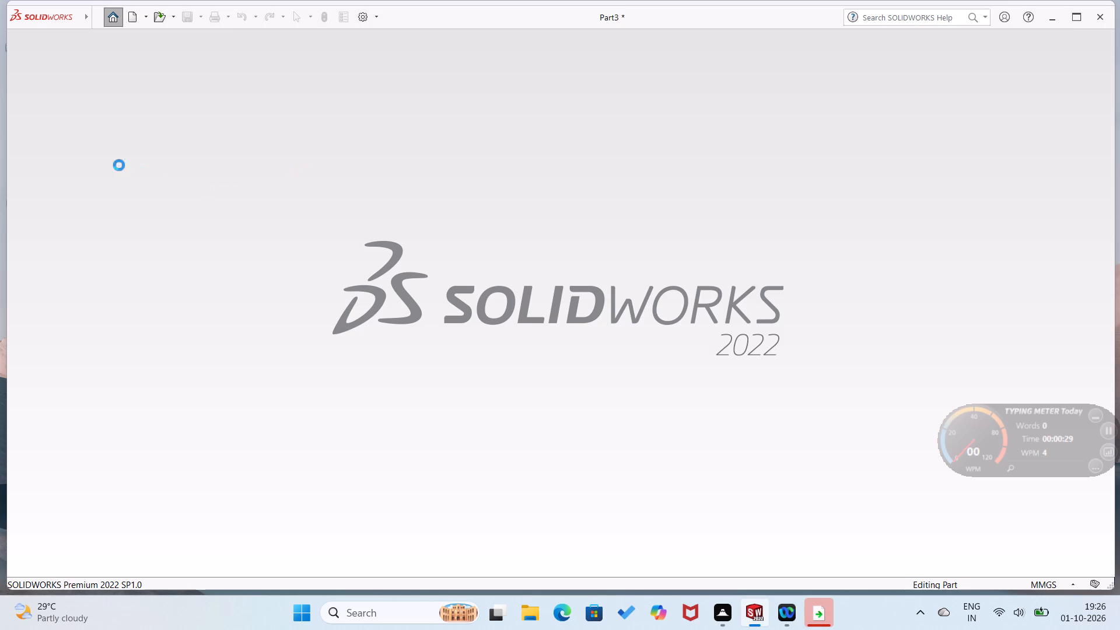
On the Front Plane, sketch a closed rectangle of lines from the origin, about 152 mm wide and 45 mm high.
{"action": "right_click", "coordinate": [57, 218]}
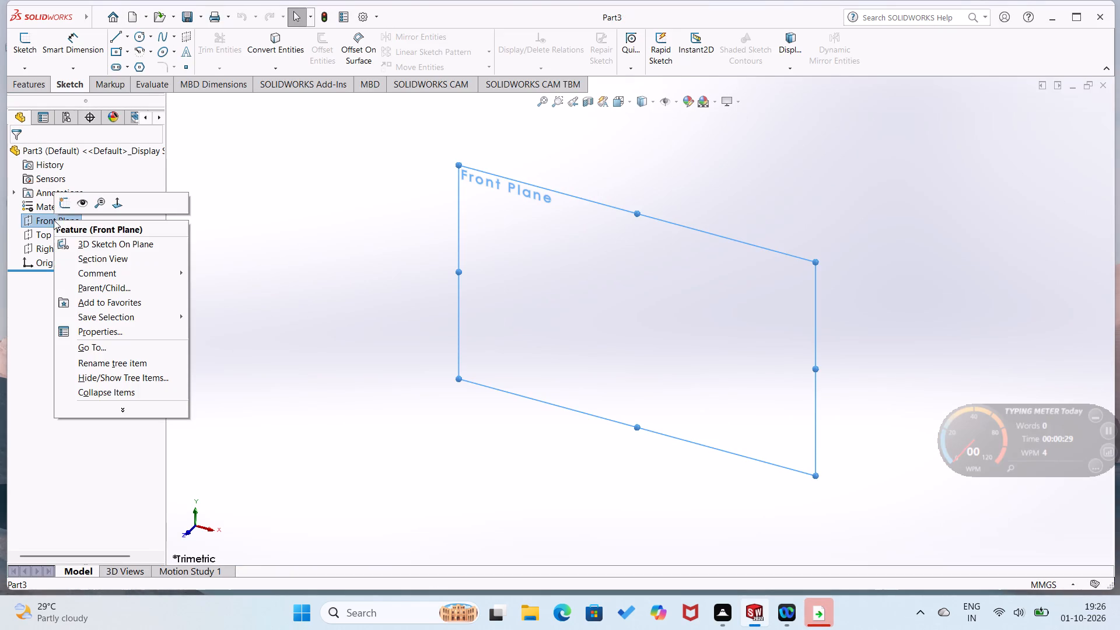
{"action": "left_click", "coordinate": [69, 201]}
{"action": "right_click_drag", "start_coordinate": [508, 363], "coordinate": [462, 379]}
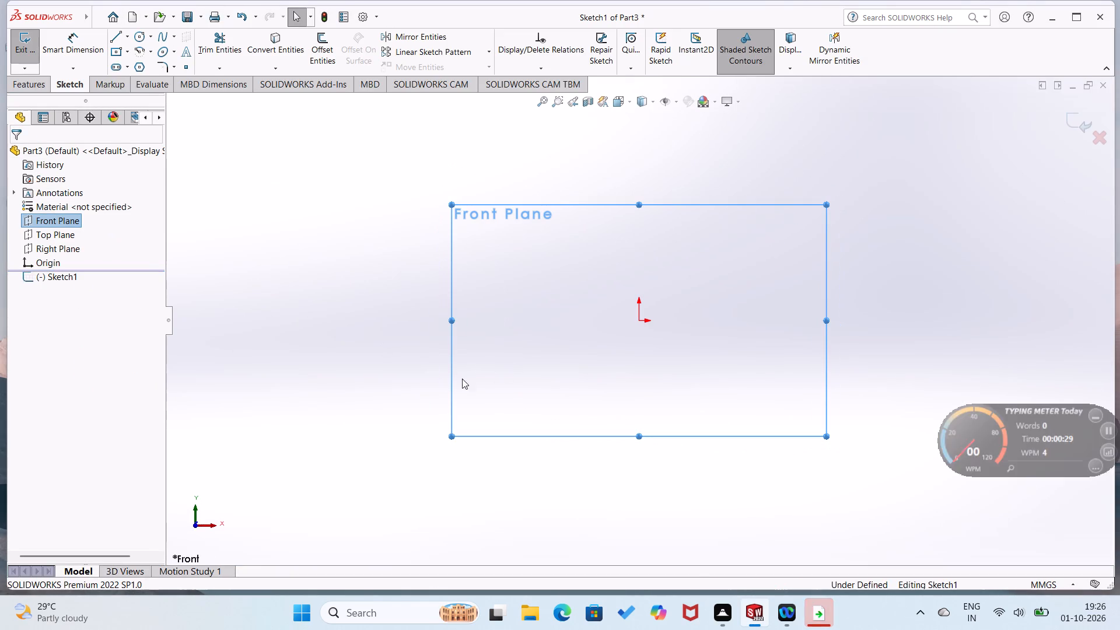
{"action": "right_click_drag", "start_coordinate": [462, 379], "coordinate": [442, 381]}
{"action": "left_click", "coordinate": [640, 321]}
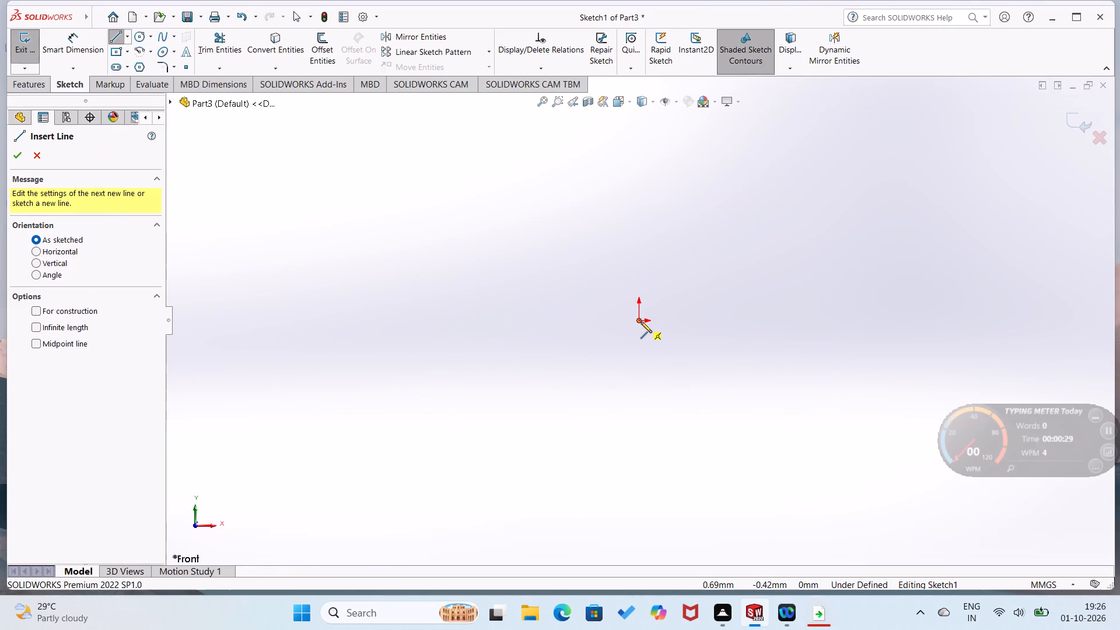
{"action": "left_click", "coordinate": [638, 225]}
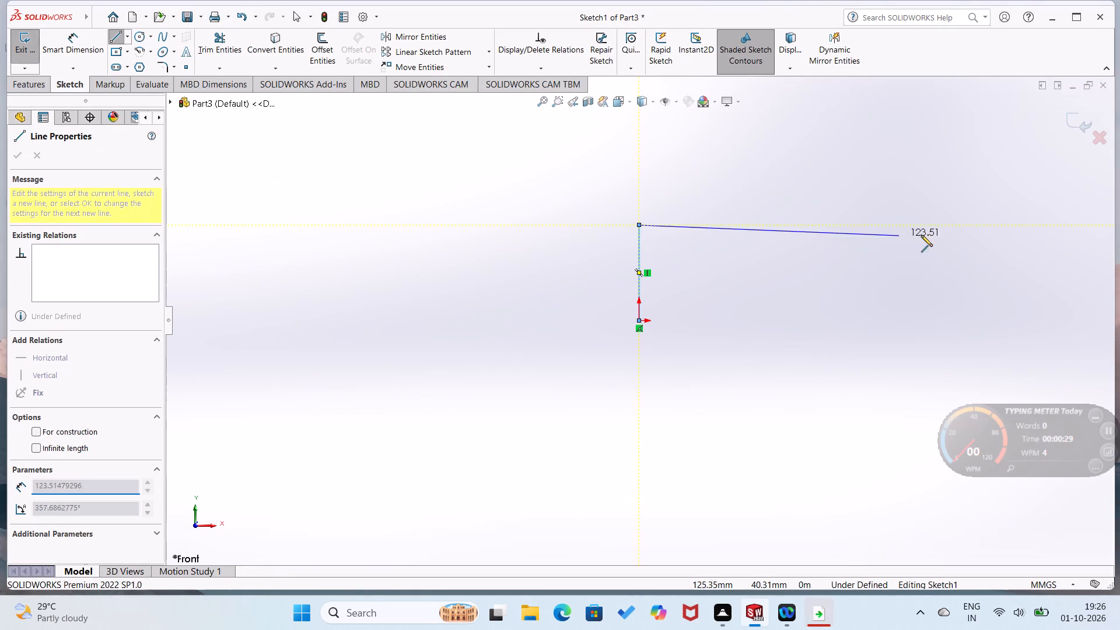
{"action": "left_click", "coordinate": [958, 222]}
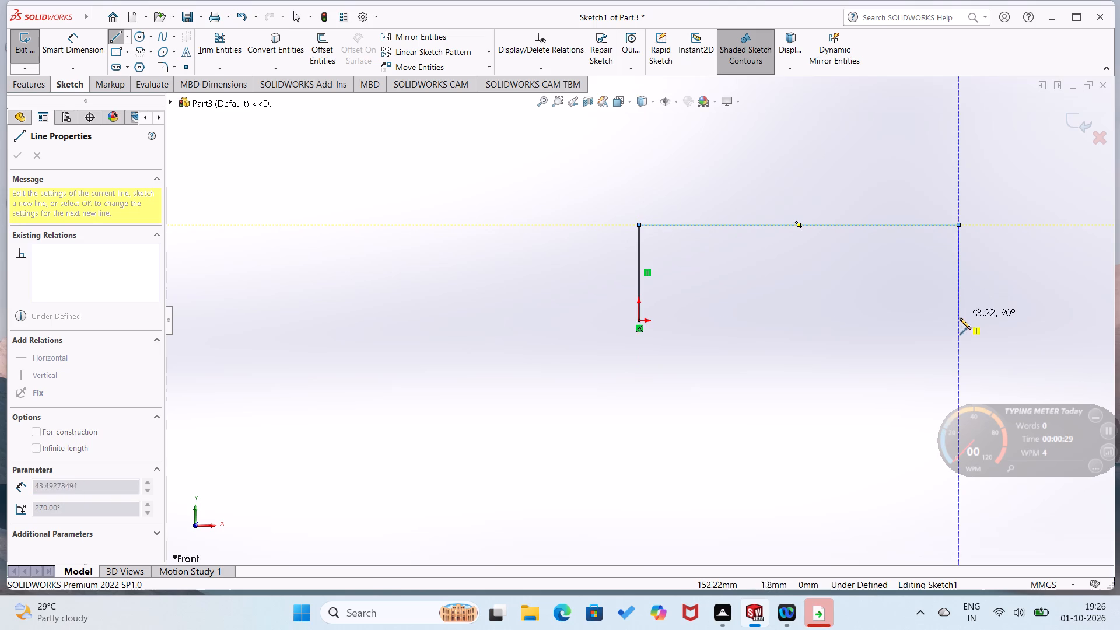
{"action": "left_click", "coordinate": [960, 320]}
{"action": "left_click", "coordinate": [636, 321]}
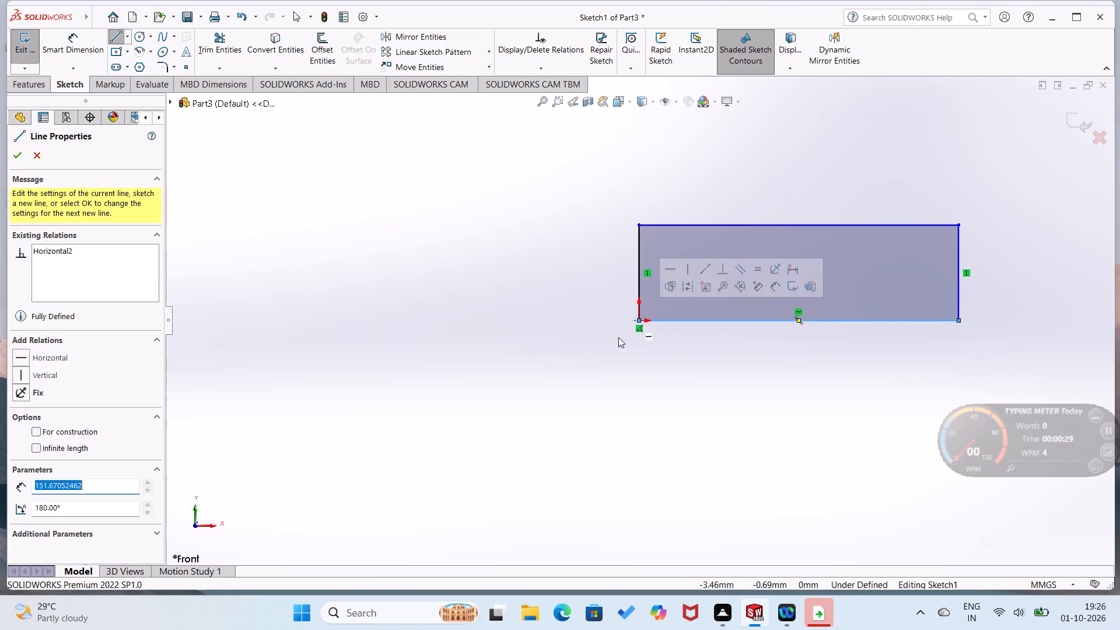
Dimension the rectangle's vertical edge at the origin to 56 mm.
{"action": "right_click_drag", "start_coordinate": [547, 393], "coordinate": [536, 281]}
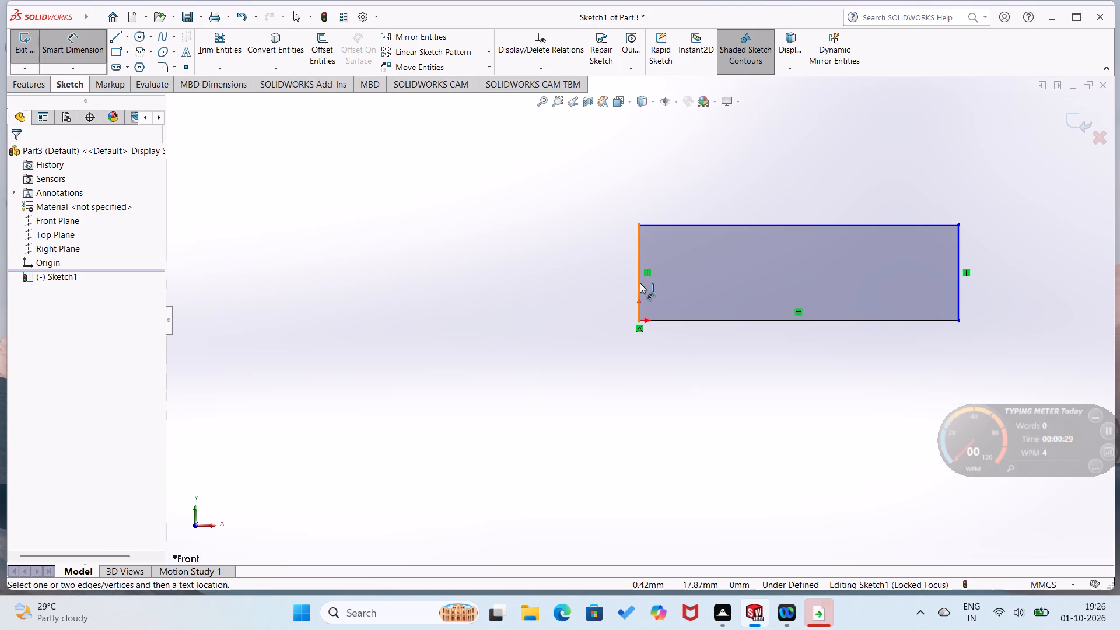
{"action": "left_click", "coordinate": [640, 283]}
{"action": "left_click", "coordinate": [618, 284]}
{"action": "type", "text": "56"}
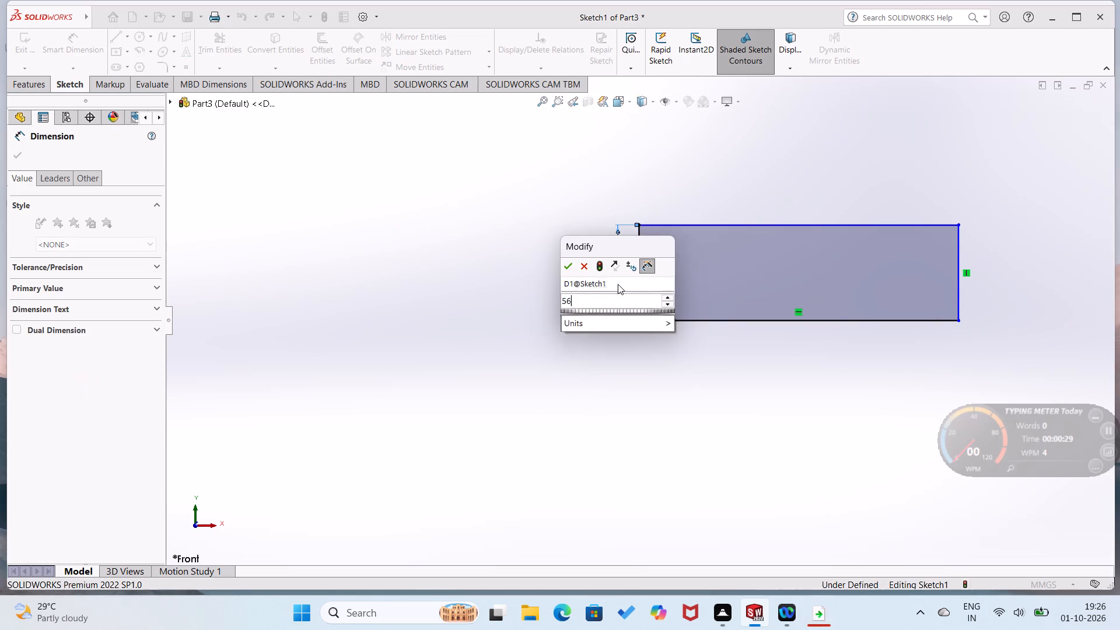
{"action": "key", "text": "Return"}
{"action": "left_click", "coordinate": [610, 333]}
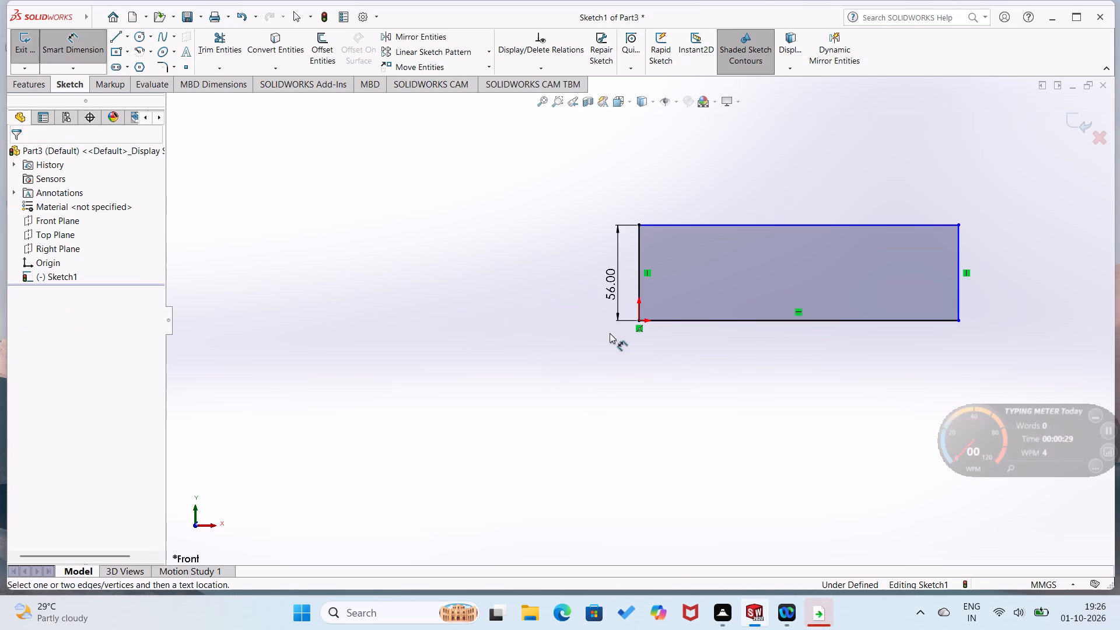
Dimension the rectangle's bottom edge to 75+90 mm, giving a width of 165 mm.
{"action": "left_click", "coordinate": [855, 321]}
{"action": "left_click", "coordinate": [855, 347]}
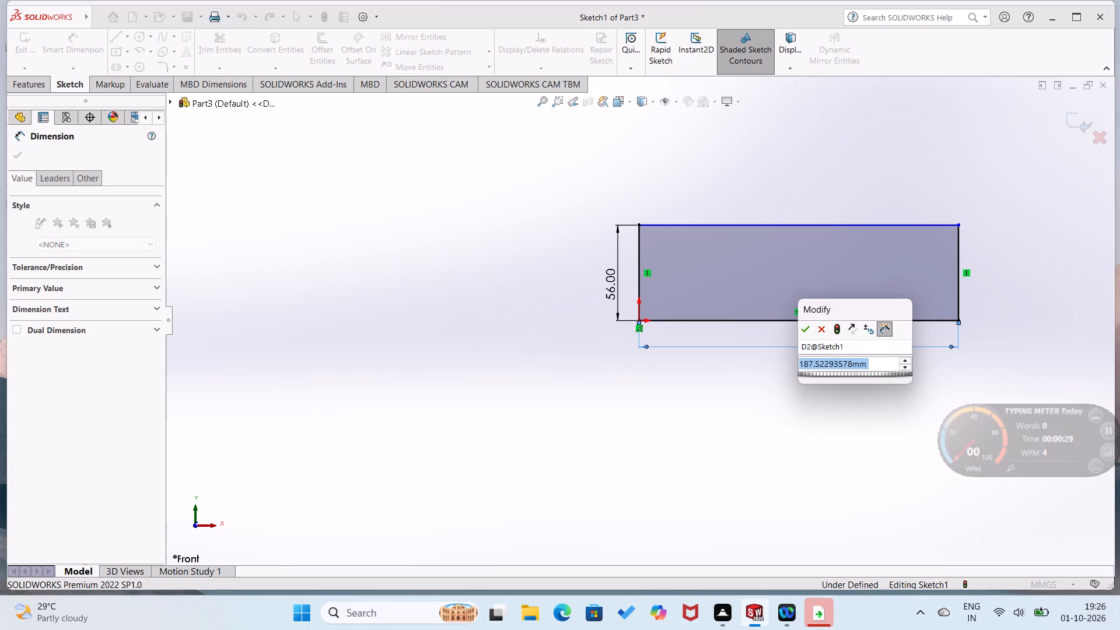
{"action": "type", "text": "75+90"}
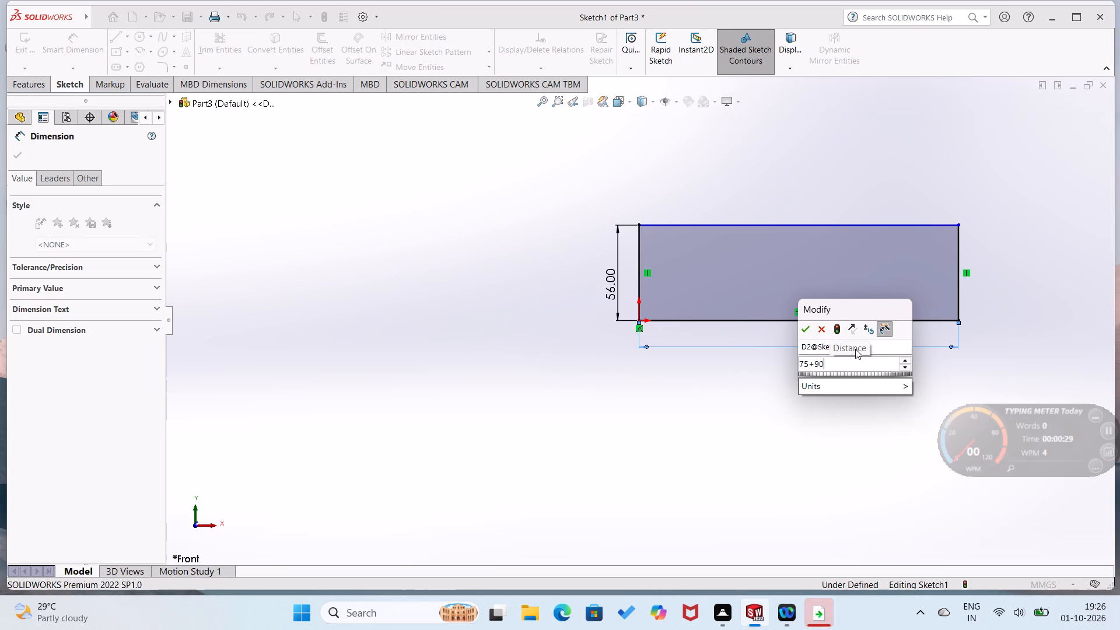
{"action": "key", "text": "Return"}
{"action": "left_click", "coordinate": [855, 419]}
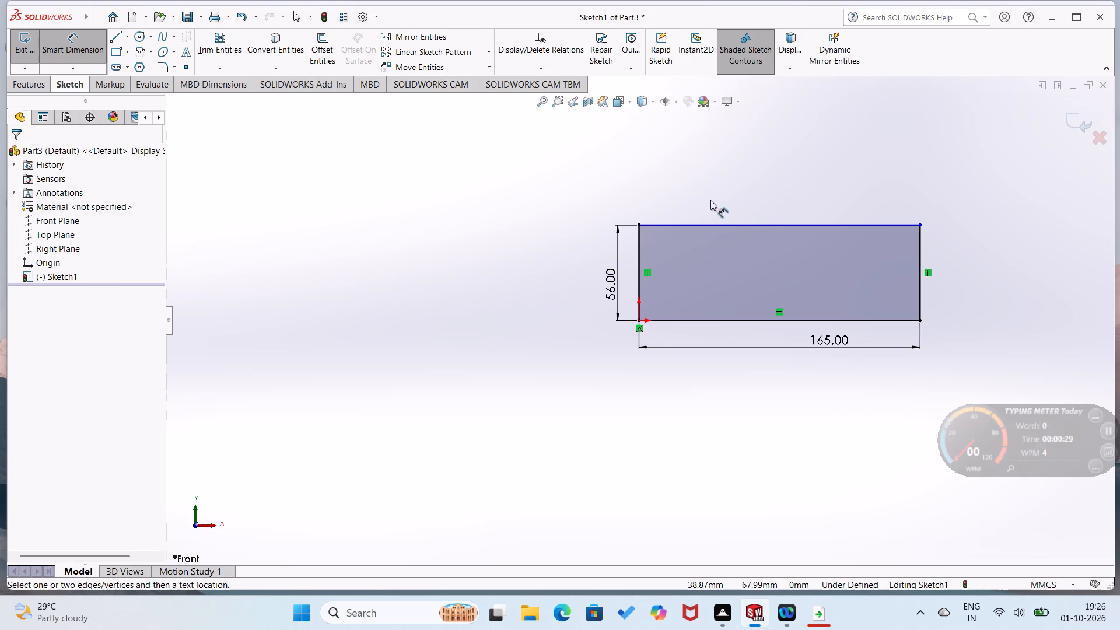
Add a length dimension to the rectangle's top edge, placed above it.
{"action": "left_click", "coordinate": [730, 223]}
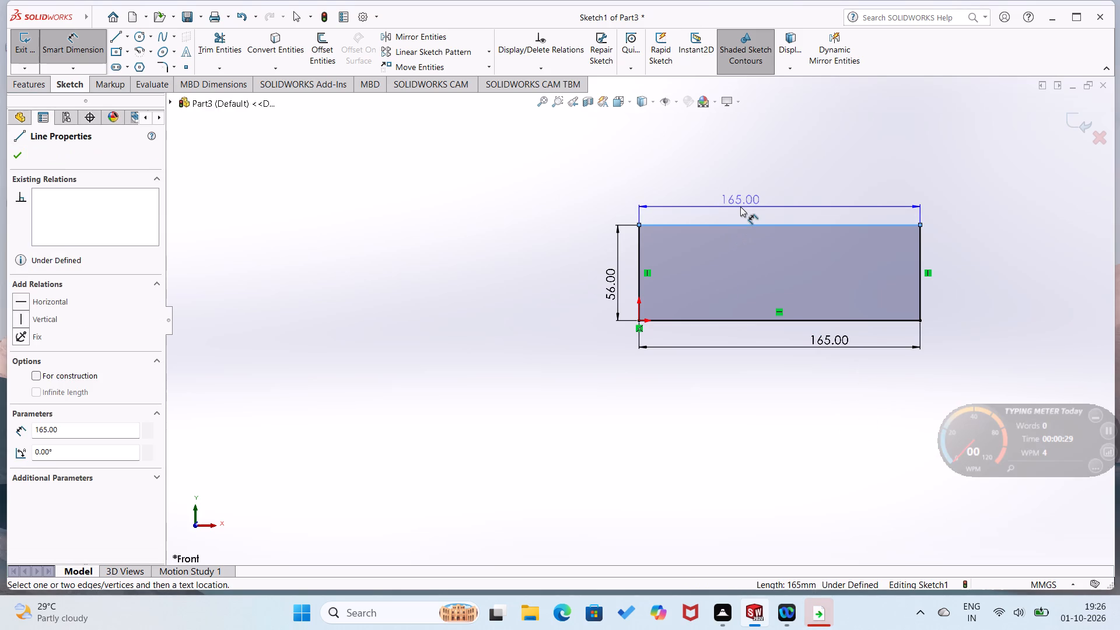
{"action": "left_click", "coordinate": [740, 206]}
{"action": "left_click", "coordinate": [692, 186]}
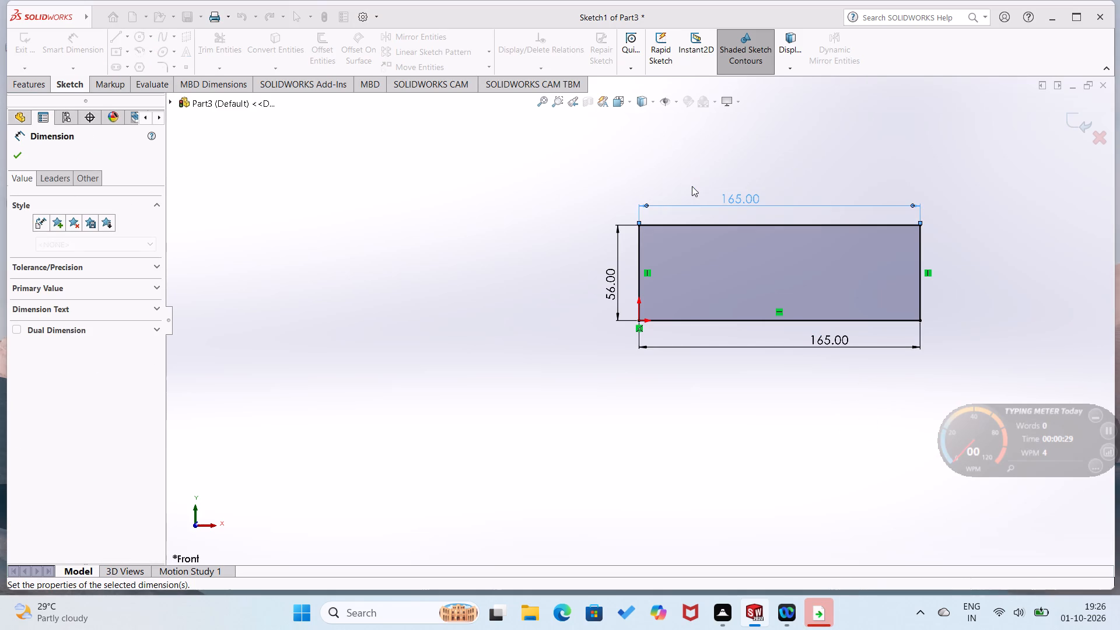
{"action": "left_click", "coordinate": [510, 208]}
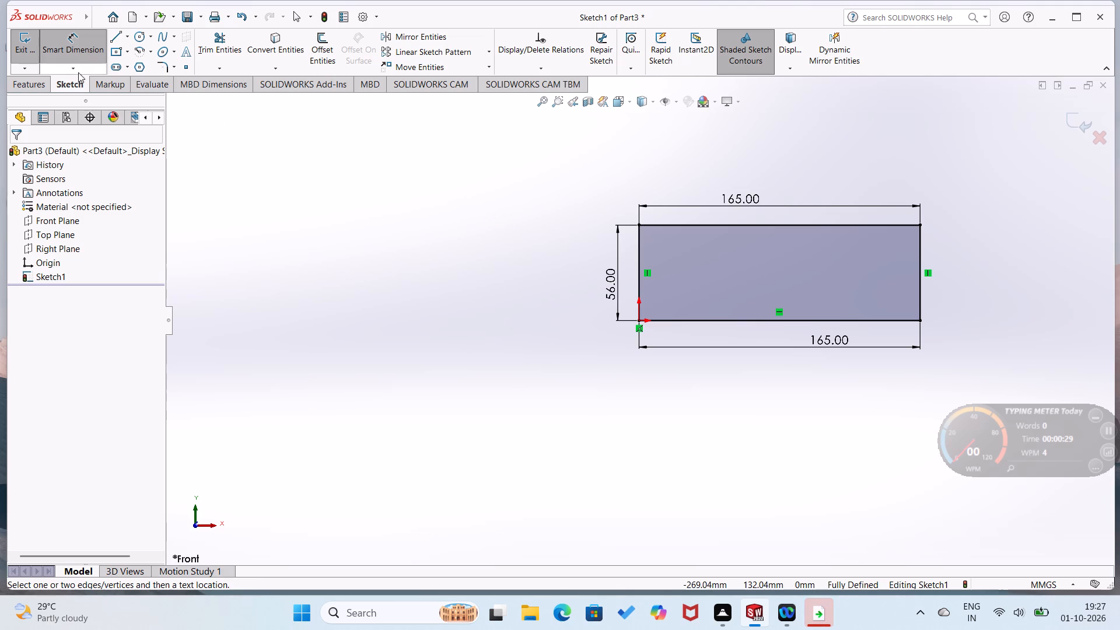
Extrude the rectangle as a blind boss 16 mm deep from the sketch plane.
{"action": "left_click", "coordinate": [22, 82]}
{"action": "left_click", "coordinate": [34, 66]}
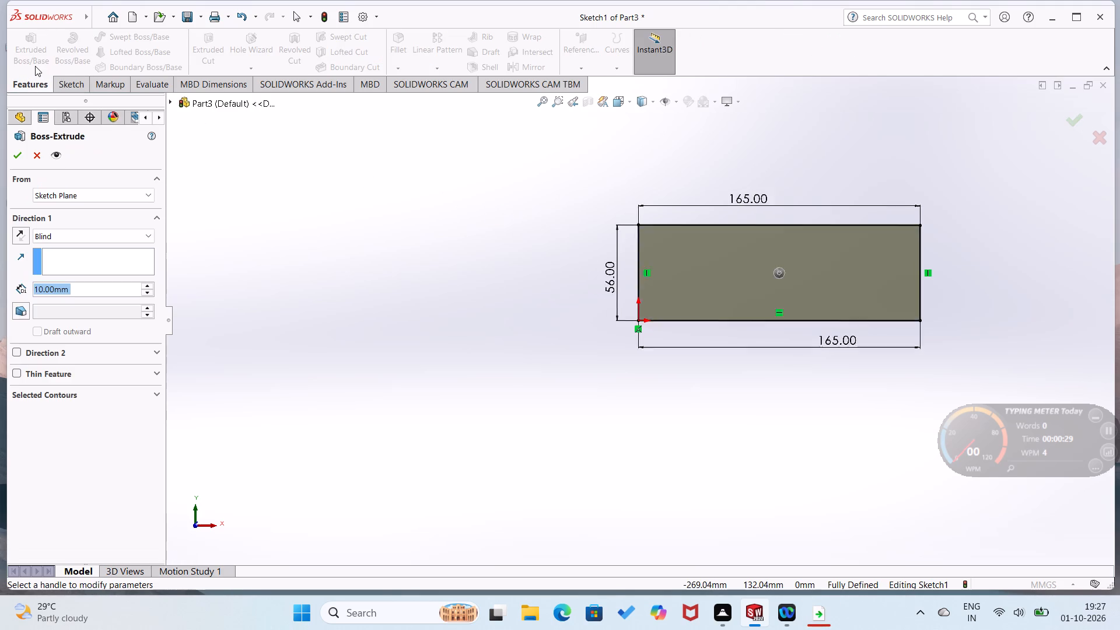
{"action": "type", "text": "16"}
{"action": "key", "text": "Return"}
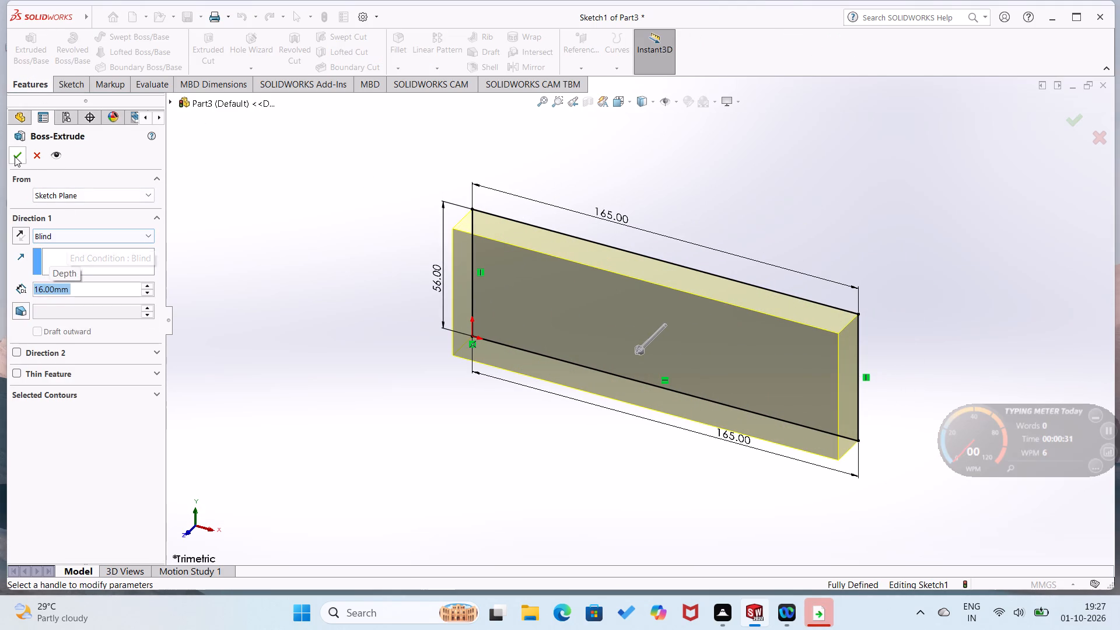
{"action": "left_click", "coordinate": [14, 156]}
{"action": "left_click", "coordinate": [115, 291]}
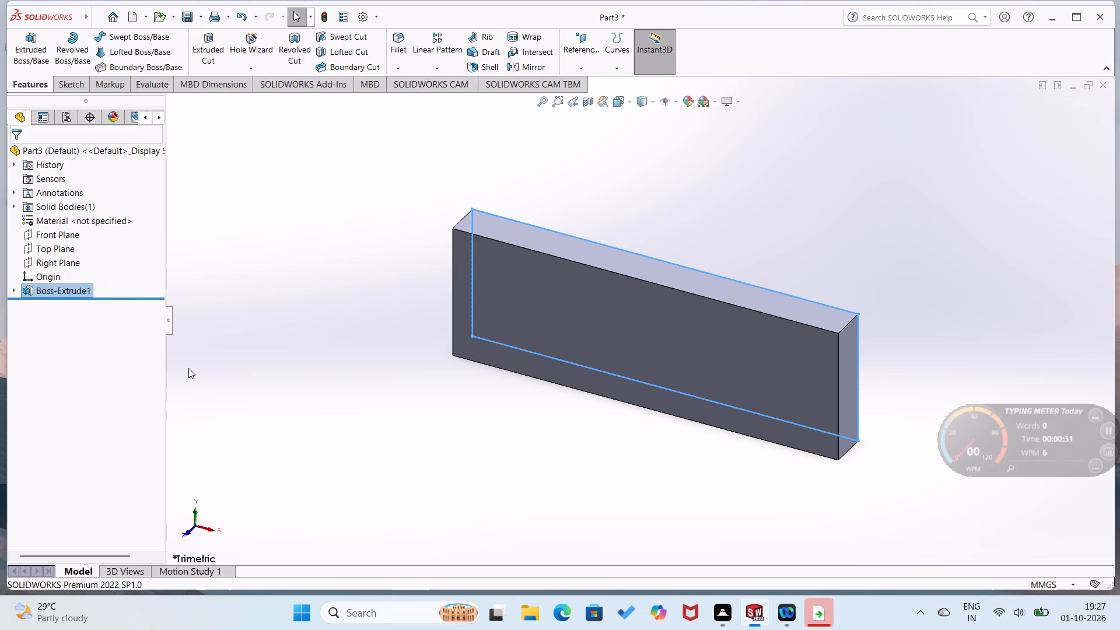
Start a new sketch on the large front face of the extruded plate.
{"action": "middle_click_drag", "start_coordinate": [298, 400], "coordinate": [332, 384]}
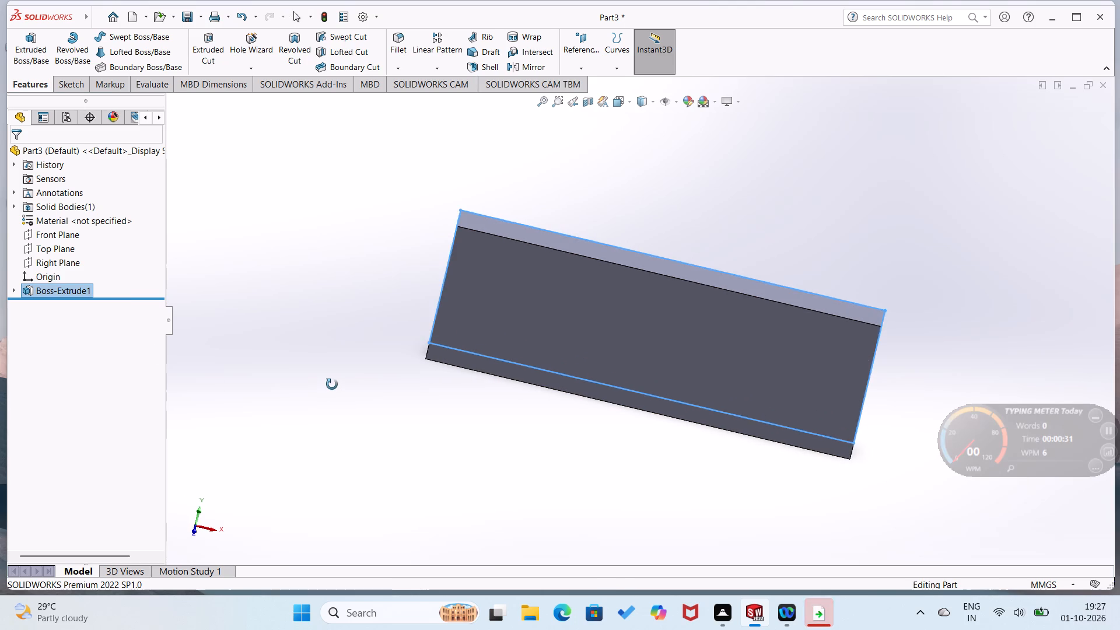
{"action": "middle_click_drag", "start_coordinate": [332, 384], "coordinate": [395, 230]}
{"action": "right_click", "coordinate": [584, 283]}
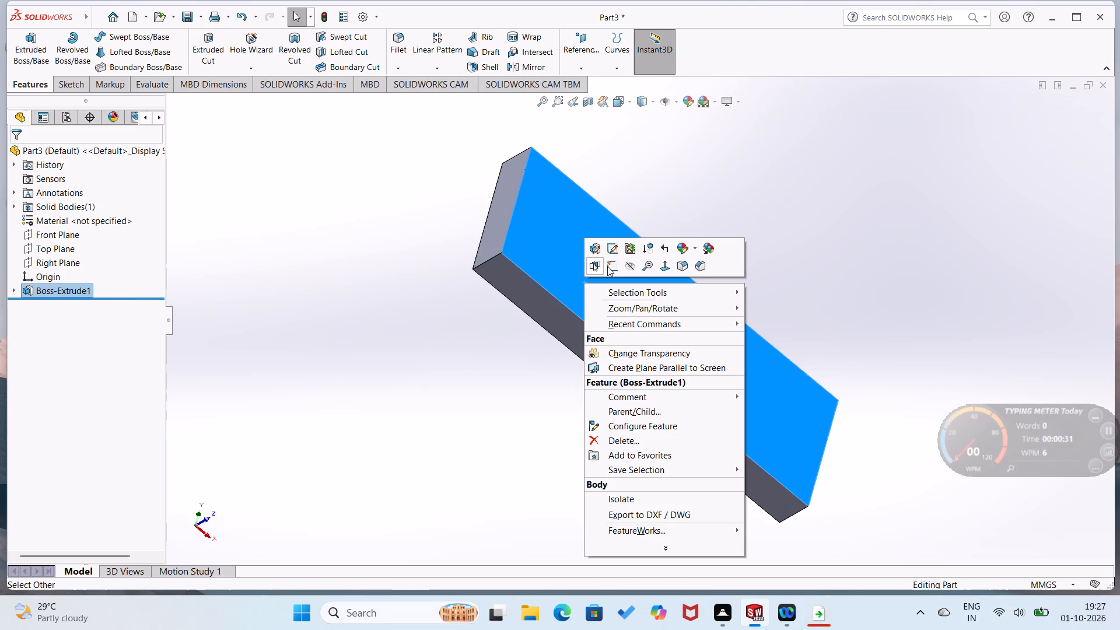
{"action": "left_click", "coordinate": [607, 265]}
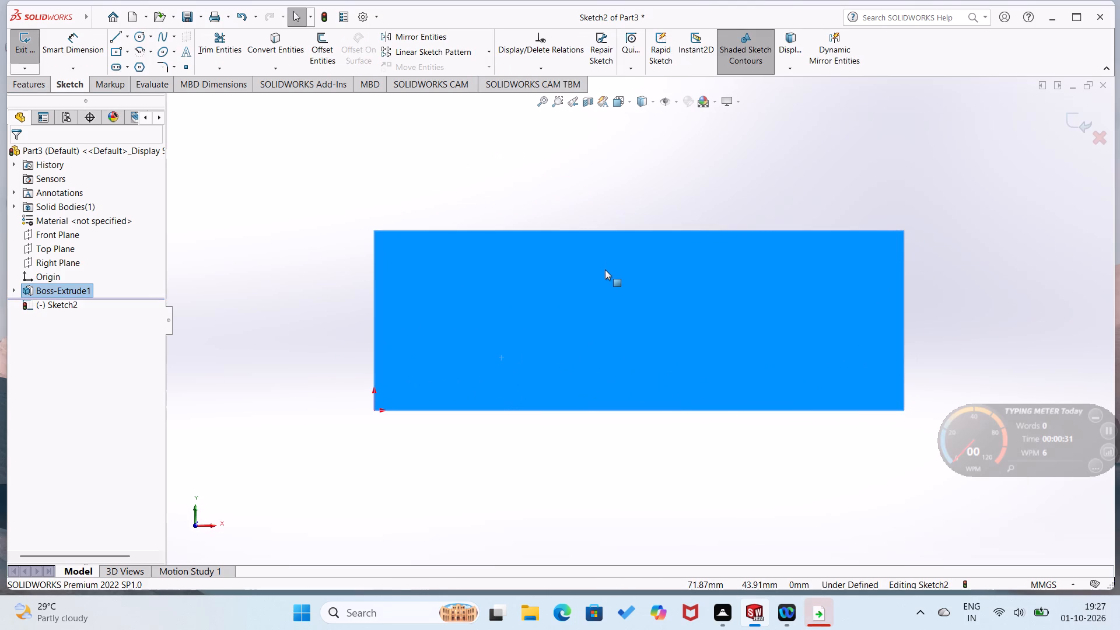
{"action": "left_click", "coordinate": [319, 327]}
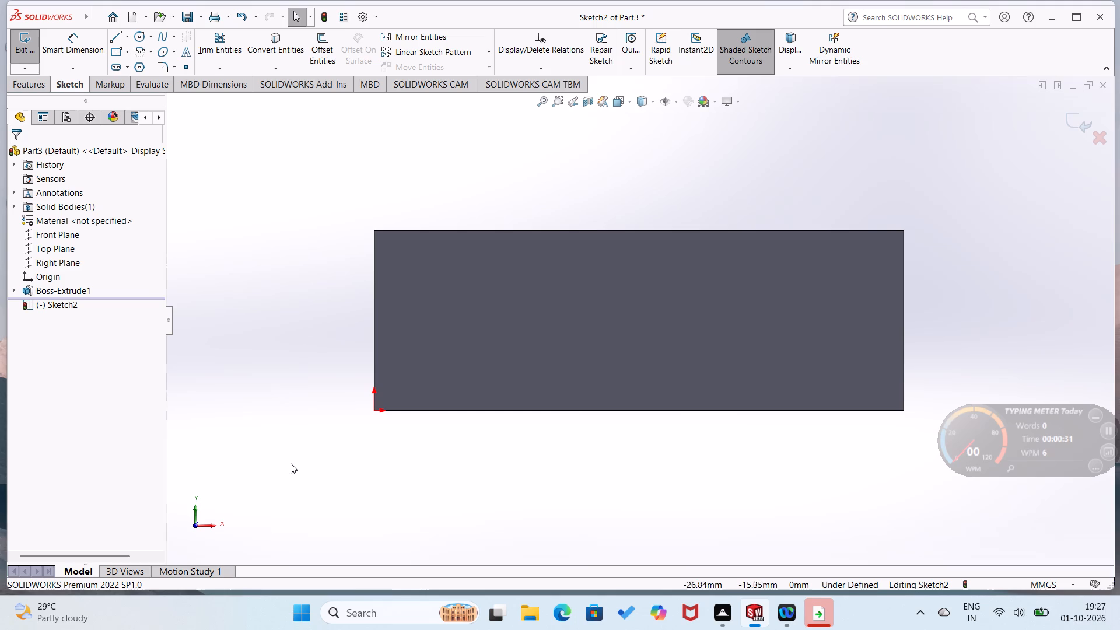
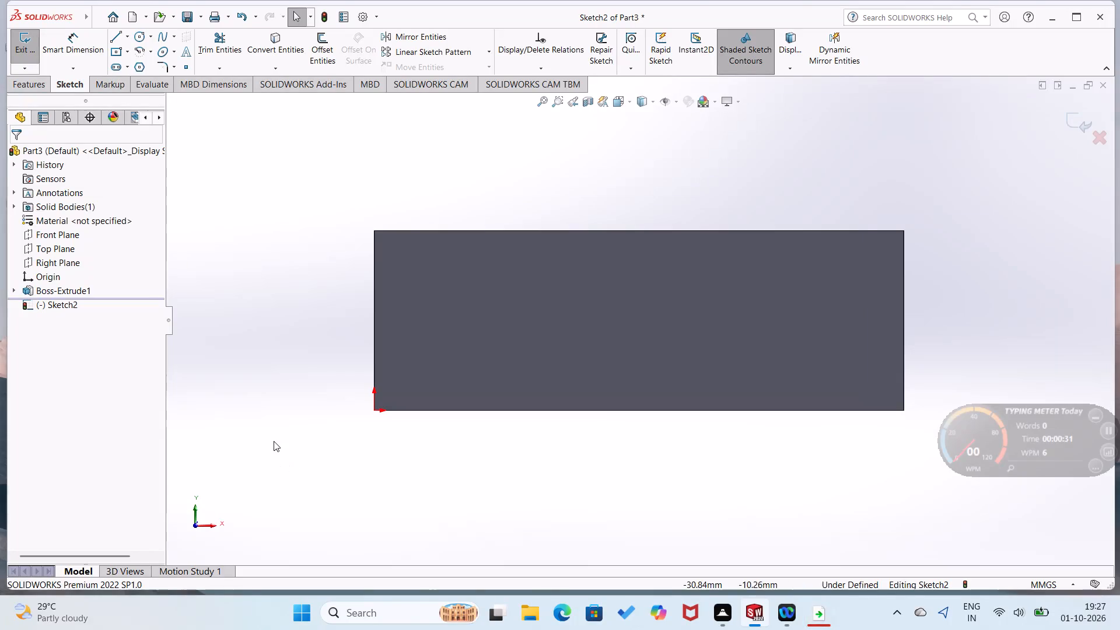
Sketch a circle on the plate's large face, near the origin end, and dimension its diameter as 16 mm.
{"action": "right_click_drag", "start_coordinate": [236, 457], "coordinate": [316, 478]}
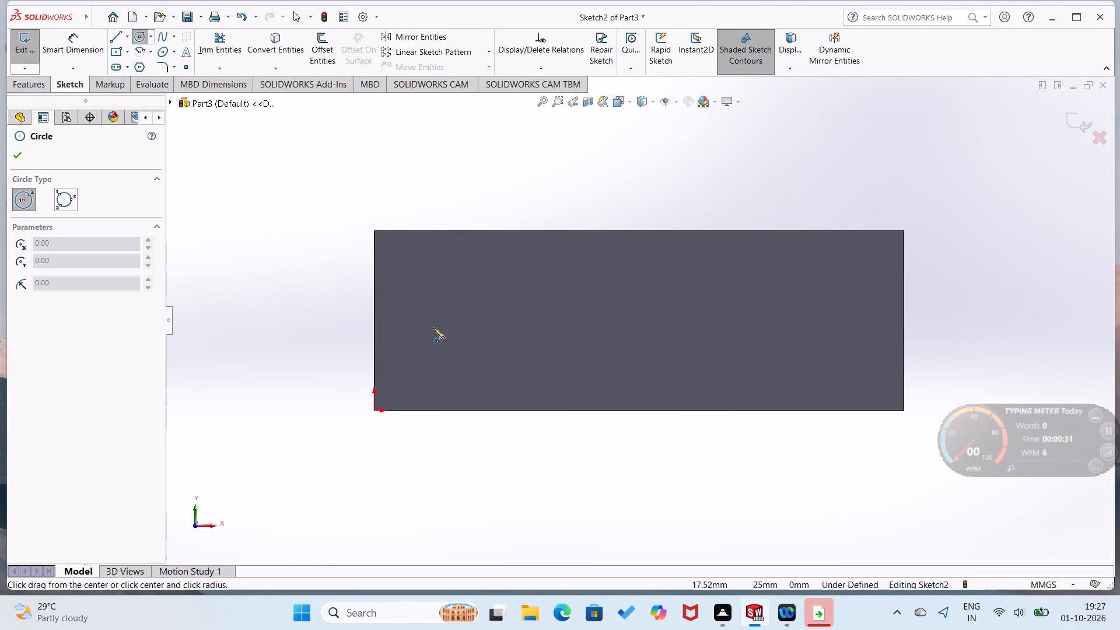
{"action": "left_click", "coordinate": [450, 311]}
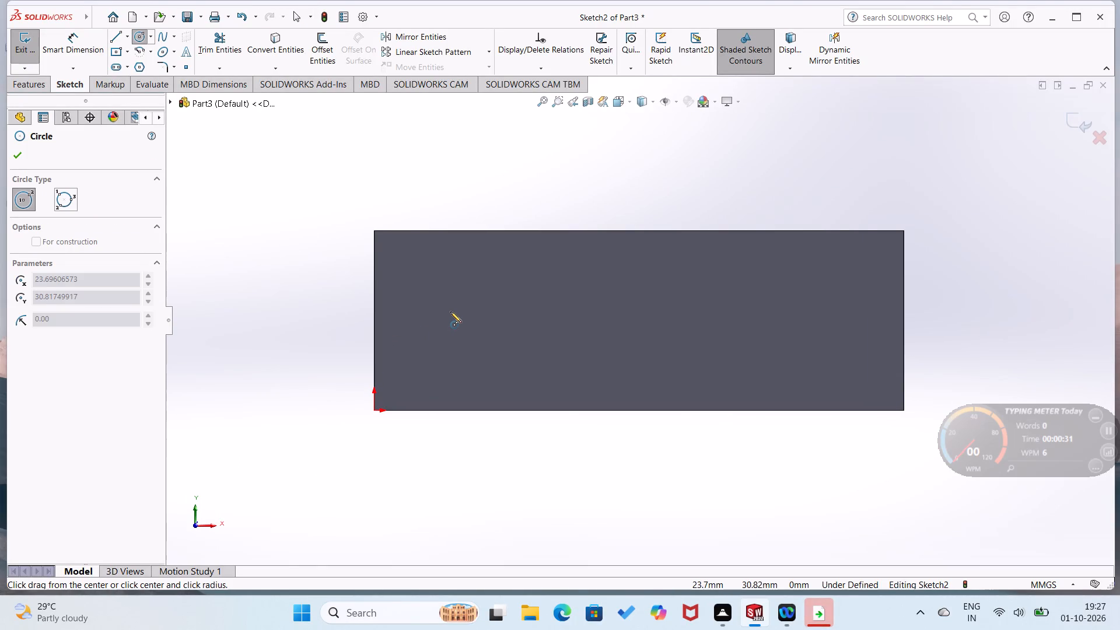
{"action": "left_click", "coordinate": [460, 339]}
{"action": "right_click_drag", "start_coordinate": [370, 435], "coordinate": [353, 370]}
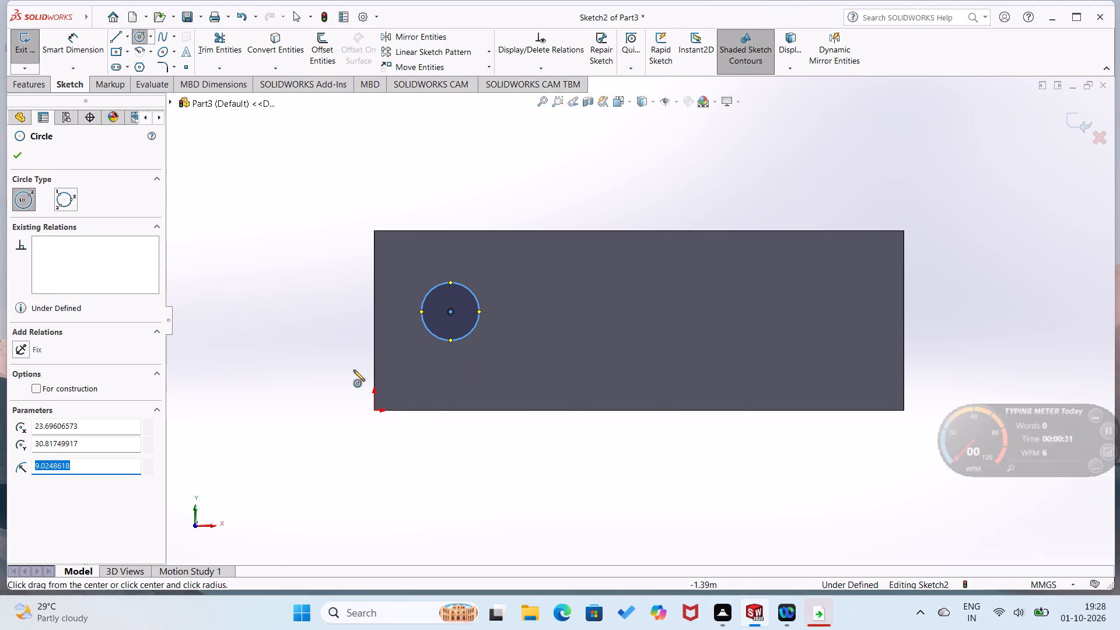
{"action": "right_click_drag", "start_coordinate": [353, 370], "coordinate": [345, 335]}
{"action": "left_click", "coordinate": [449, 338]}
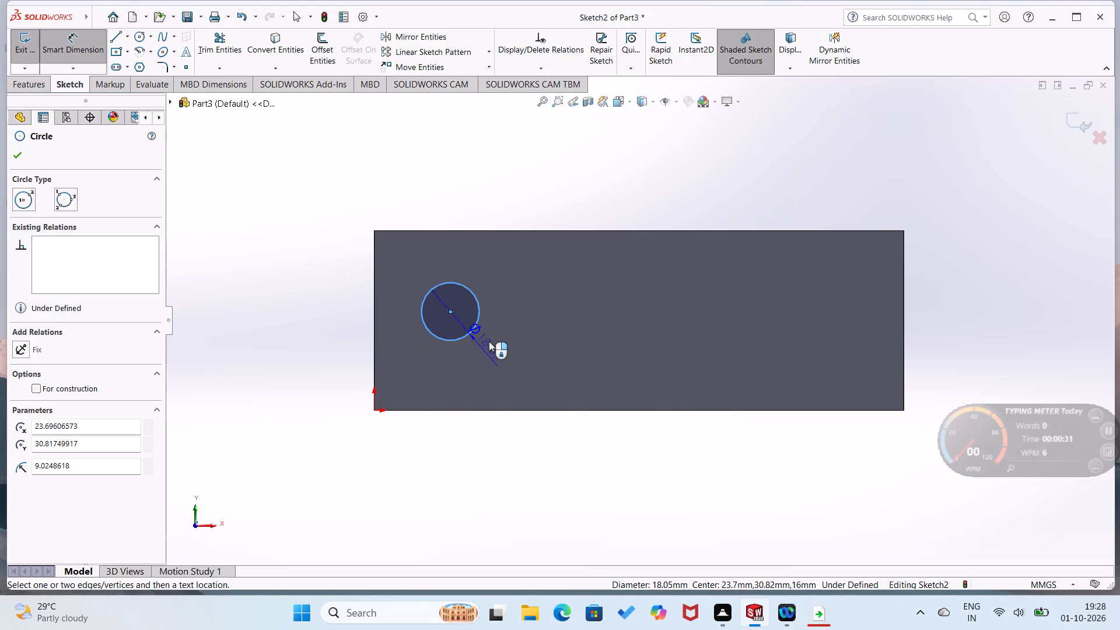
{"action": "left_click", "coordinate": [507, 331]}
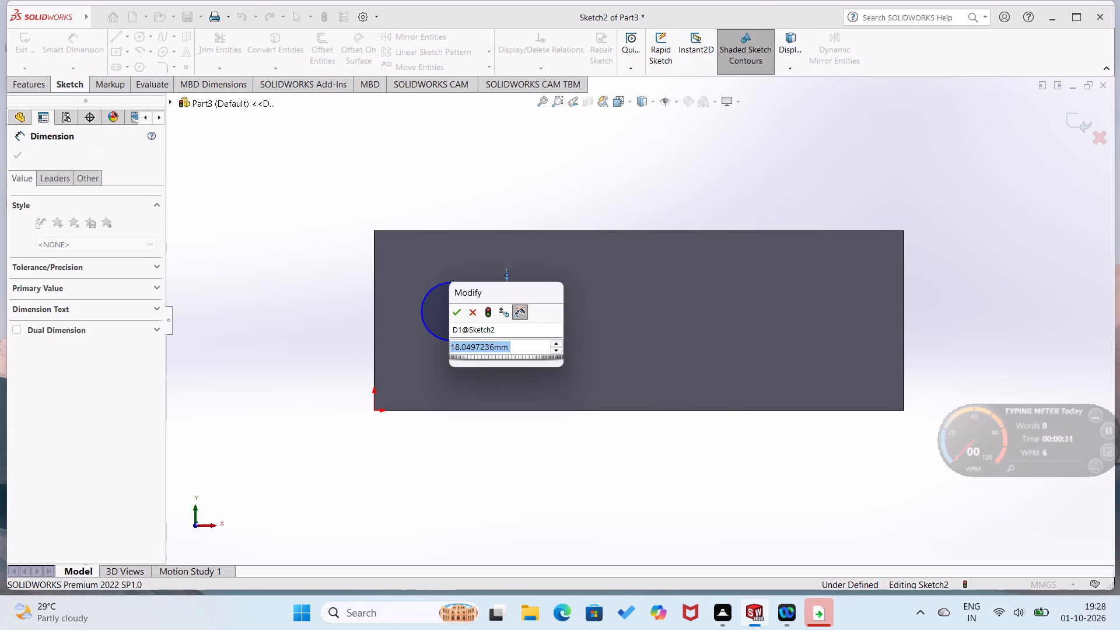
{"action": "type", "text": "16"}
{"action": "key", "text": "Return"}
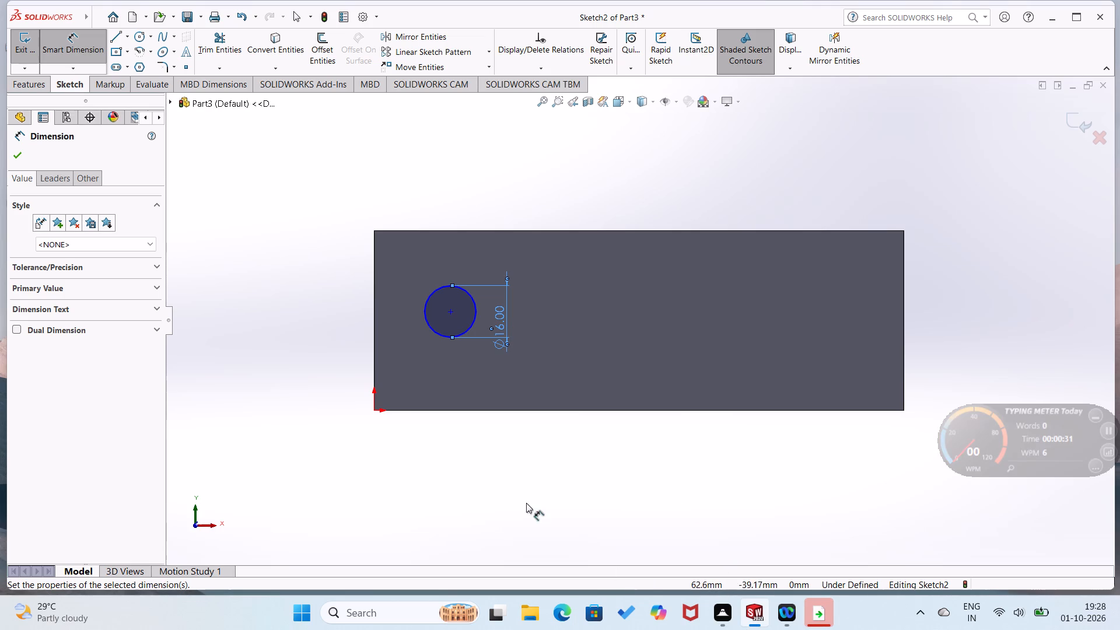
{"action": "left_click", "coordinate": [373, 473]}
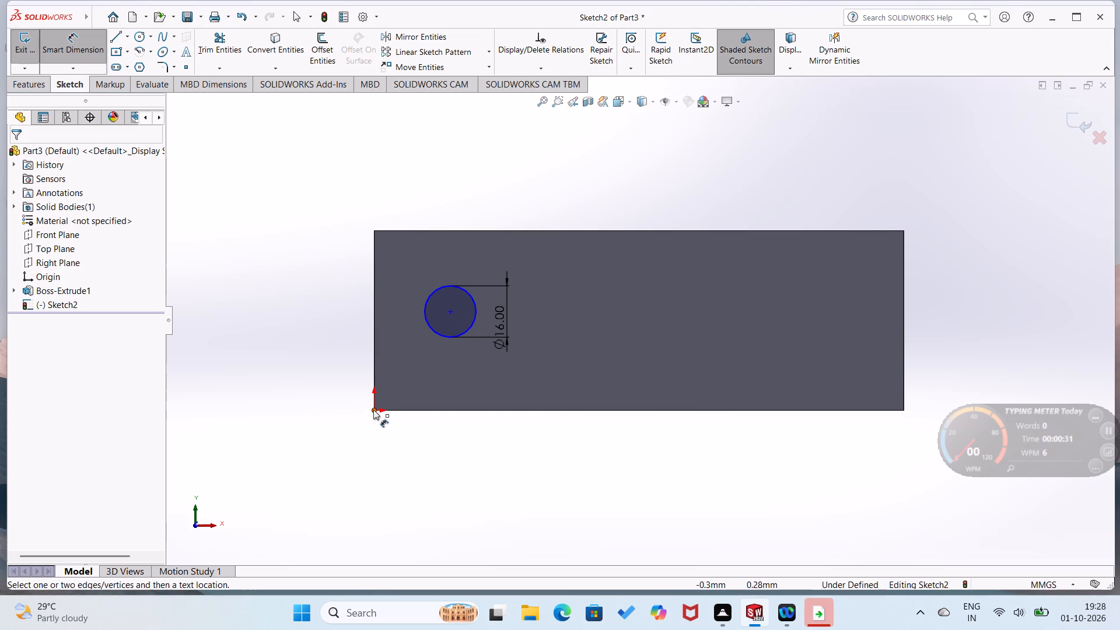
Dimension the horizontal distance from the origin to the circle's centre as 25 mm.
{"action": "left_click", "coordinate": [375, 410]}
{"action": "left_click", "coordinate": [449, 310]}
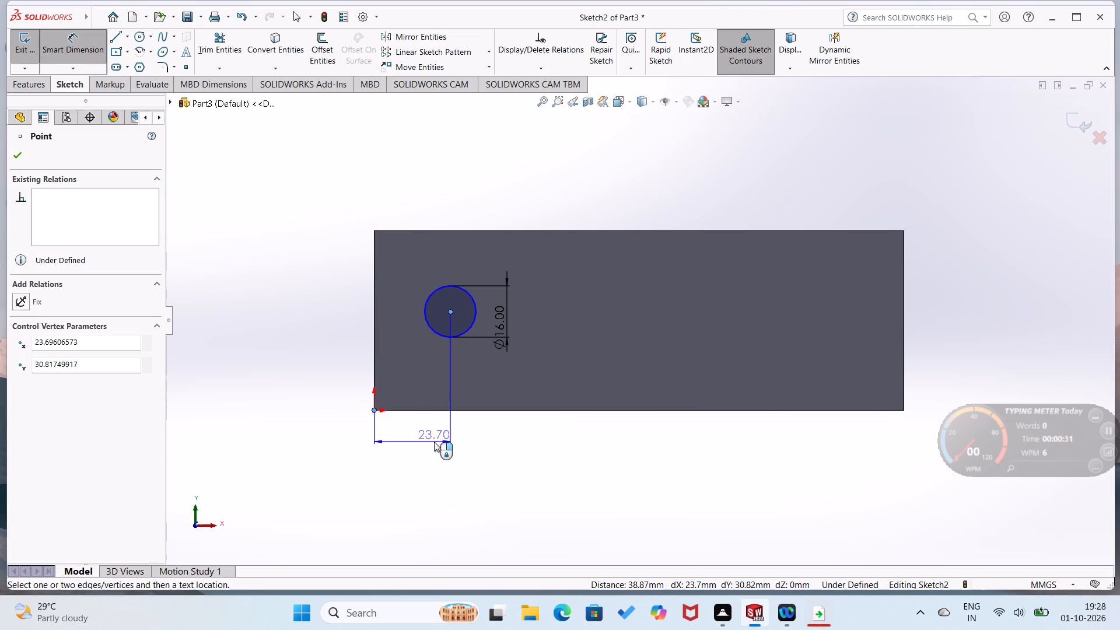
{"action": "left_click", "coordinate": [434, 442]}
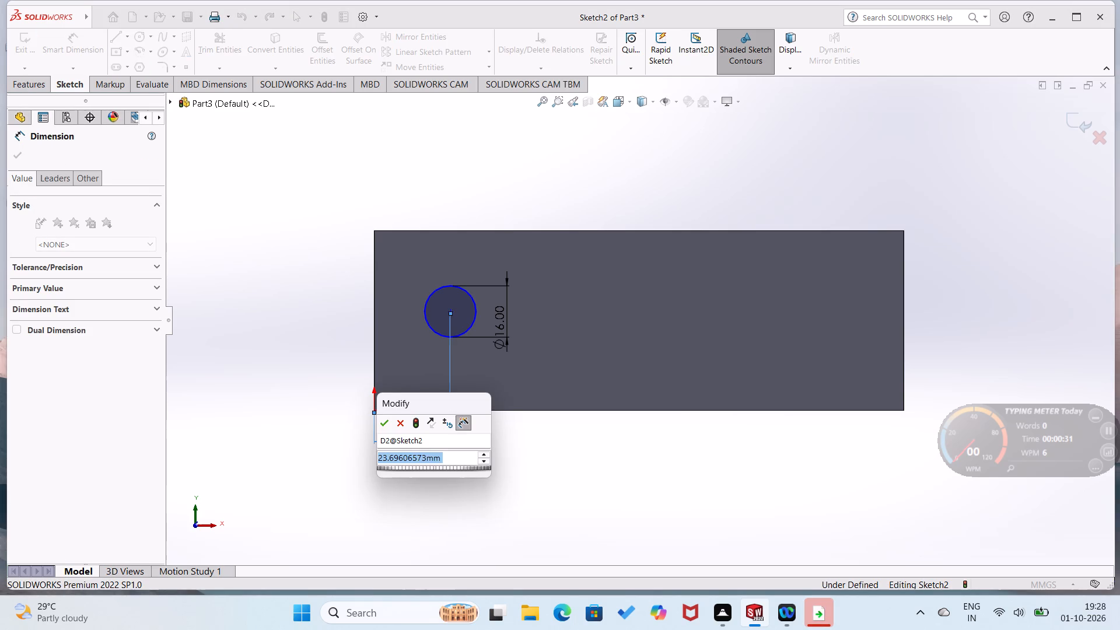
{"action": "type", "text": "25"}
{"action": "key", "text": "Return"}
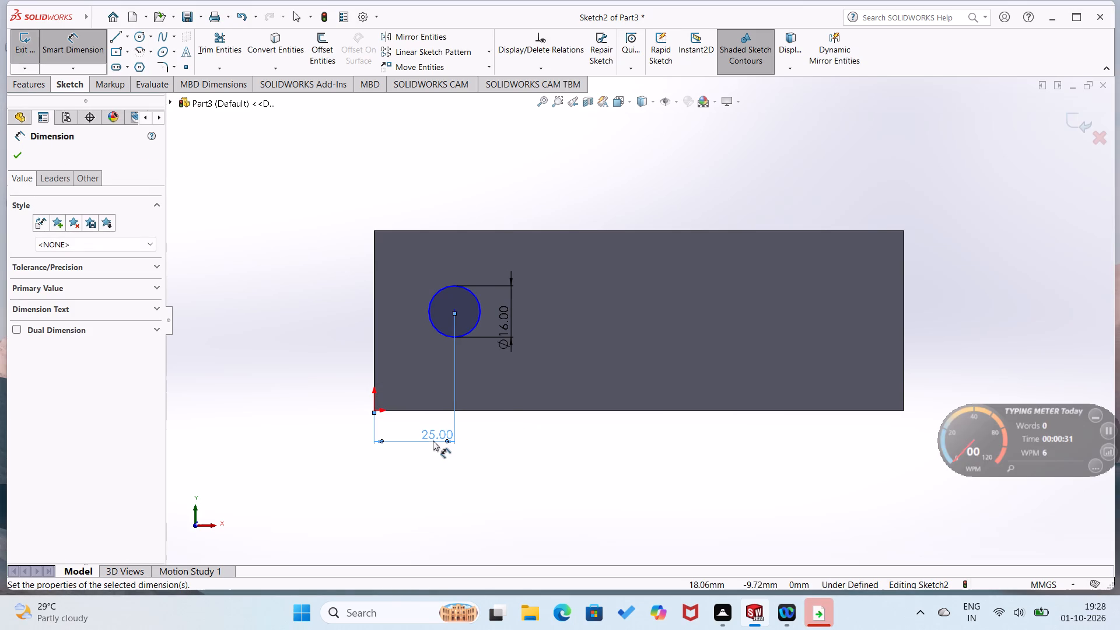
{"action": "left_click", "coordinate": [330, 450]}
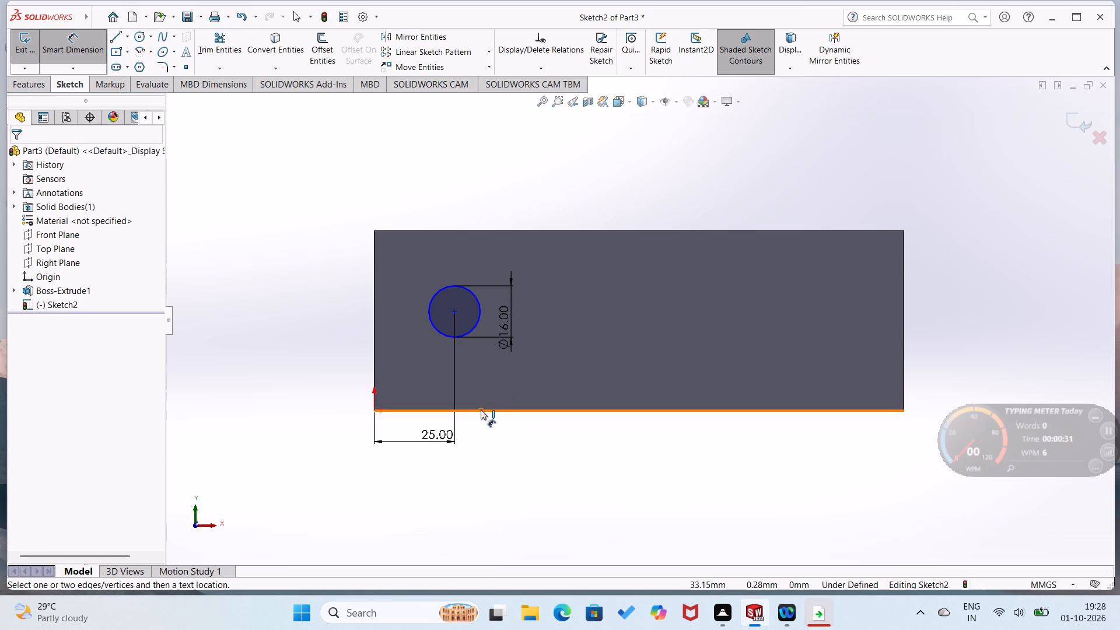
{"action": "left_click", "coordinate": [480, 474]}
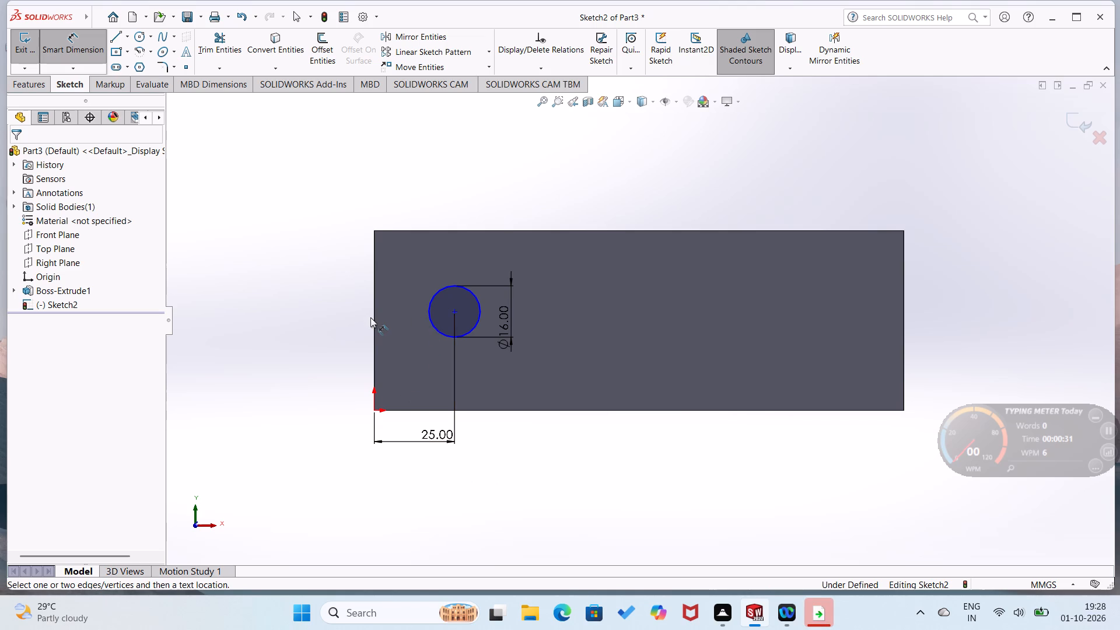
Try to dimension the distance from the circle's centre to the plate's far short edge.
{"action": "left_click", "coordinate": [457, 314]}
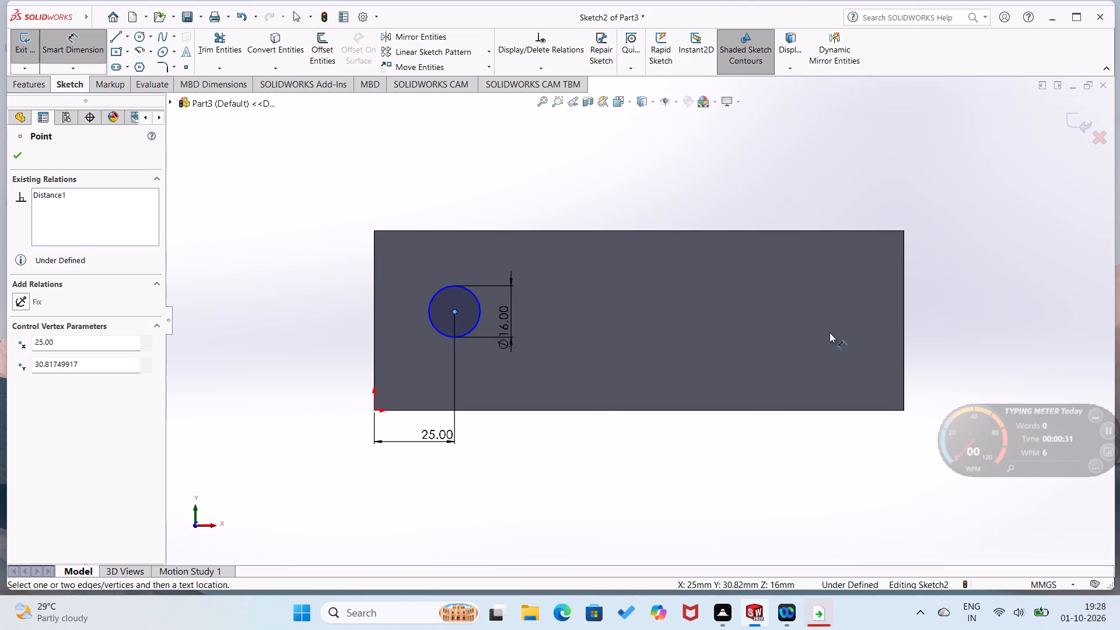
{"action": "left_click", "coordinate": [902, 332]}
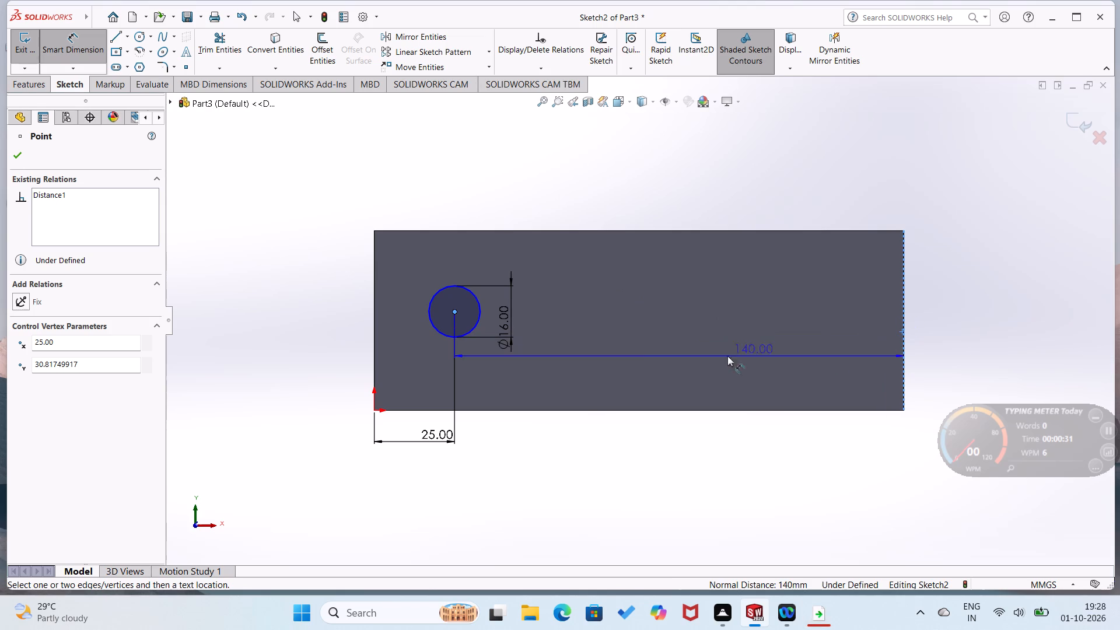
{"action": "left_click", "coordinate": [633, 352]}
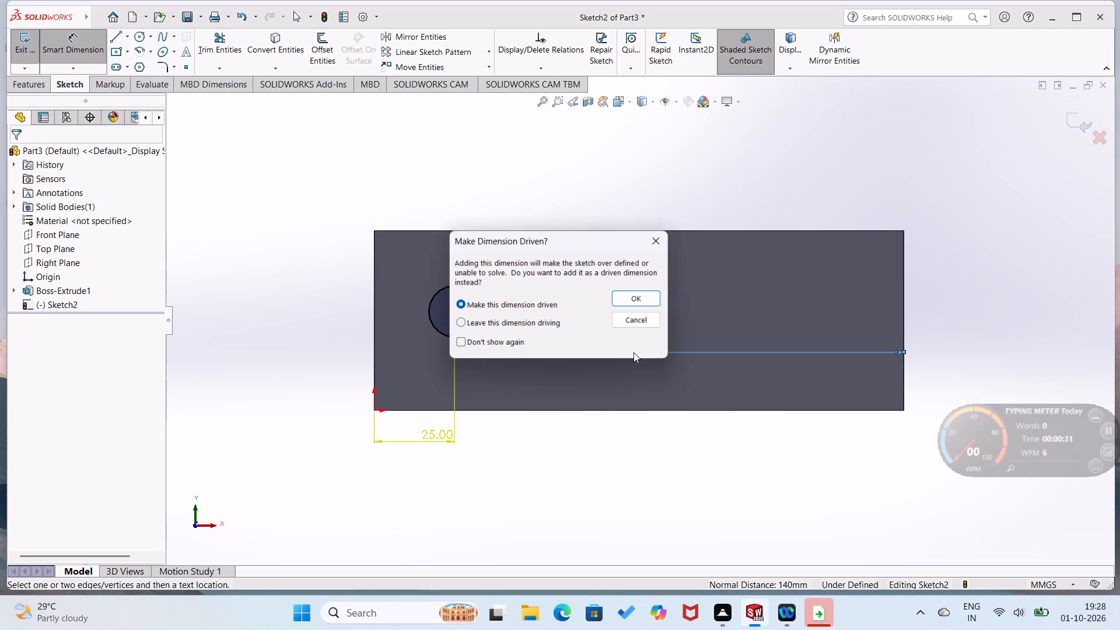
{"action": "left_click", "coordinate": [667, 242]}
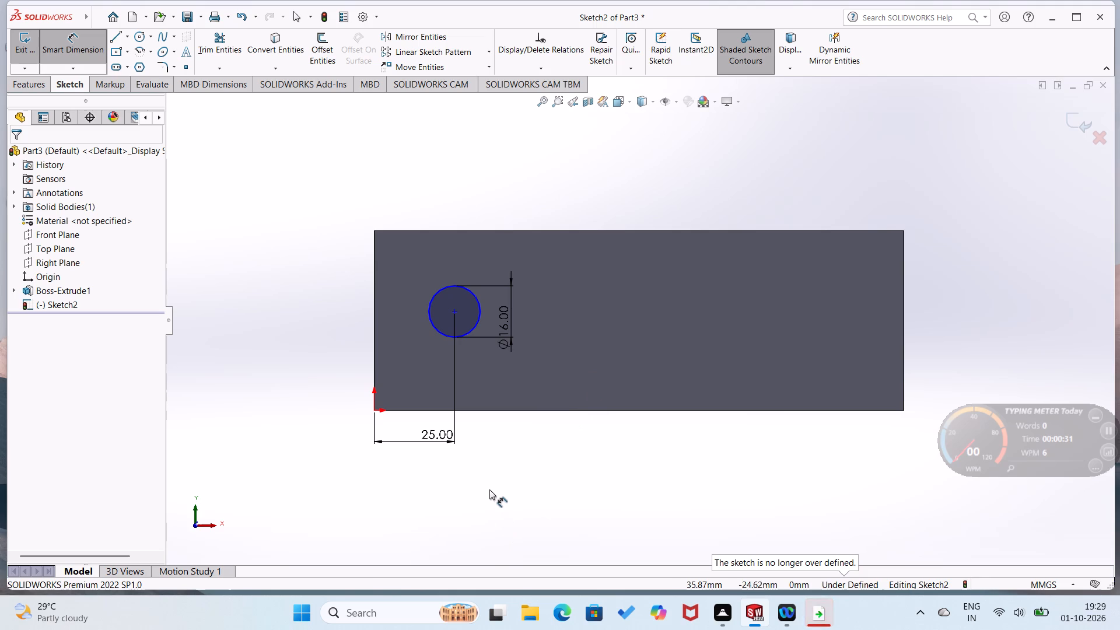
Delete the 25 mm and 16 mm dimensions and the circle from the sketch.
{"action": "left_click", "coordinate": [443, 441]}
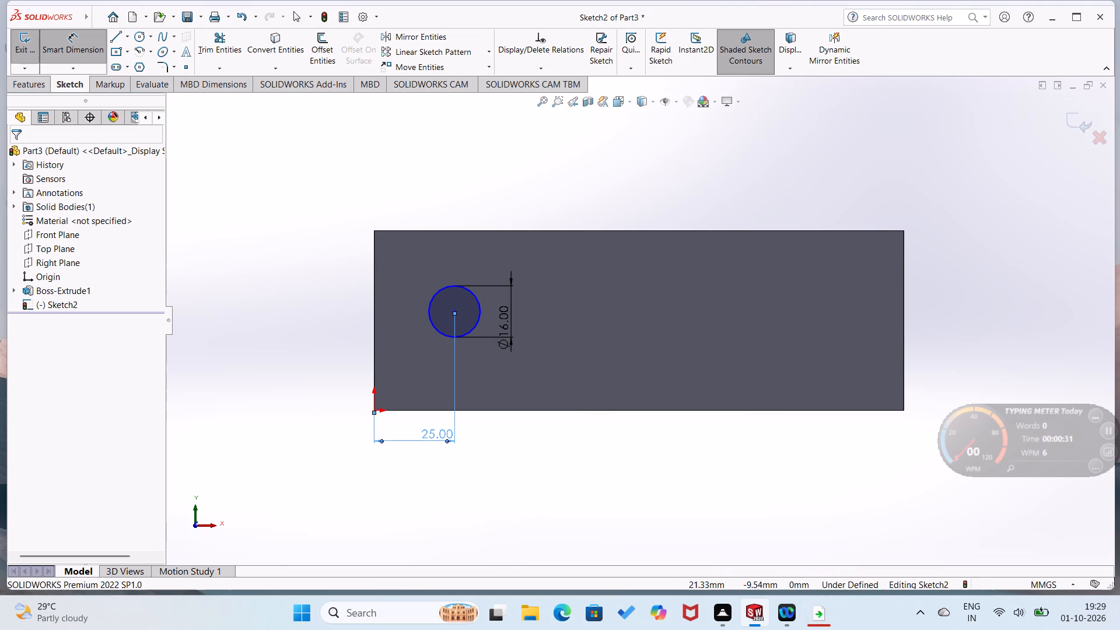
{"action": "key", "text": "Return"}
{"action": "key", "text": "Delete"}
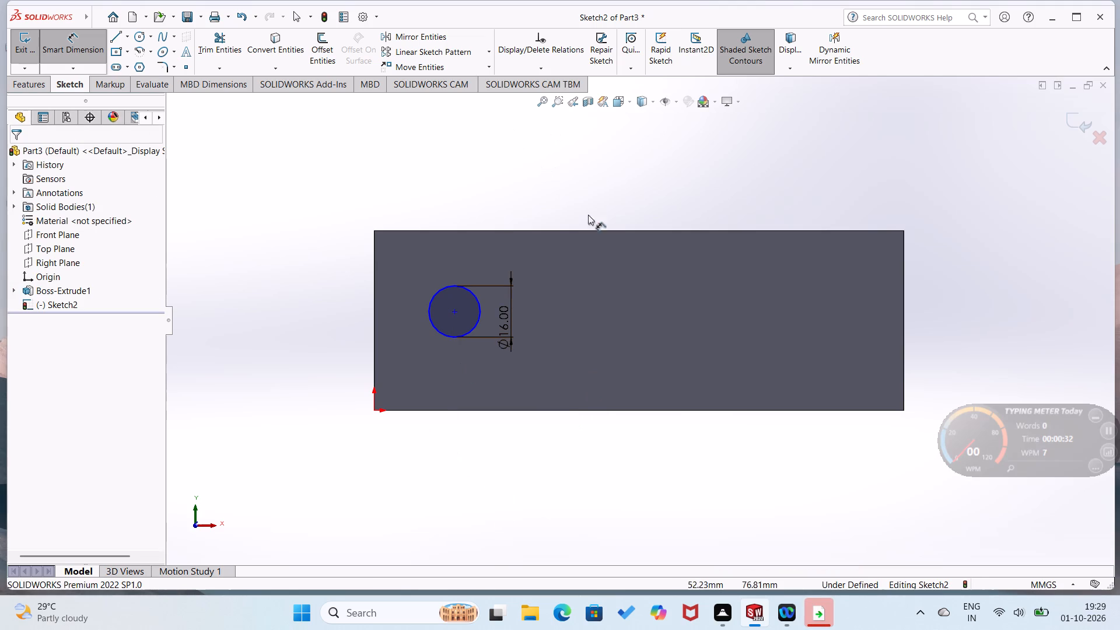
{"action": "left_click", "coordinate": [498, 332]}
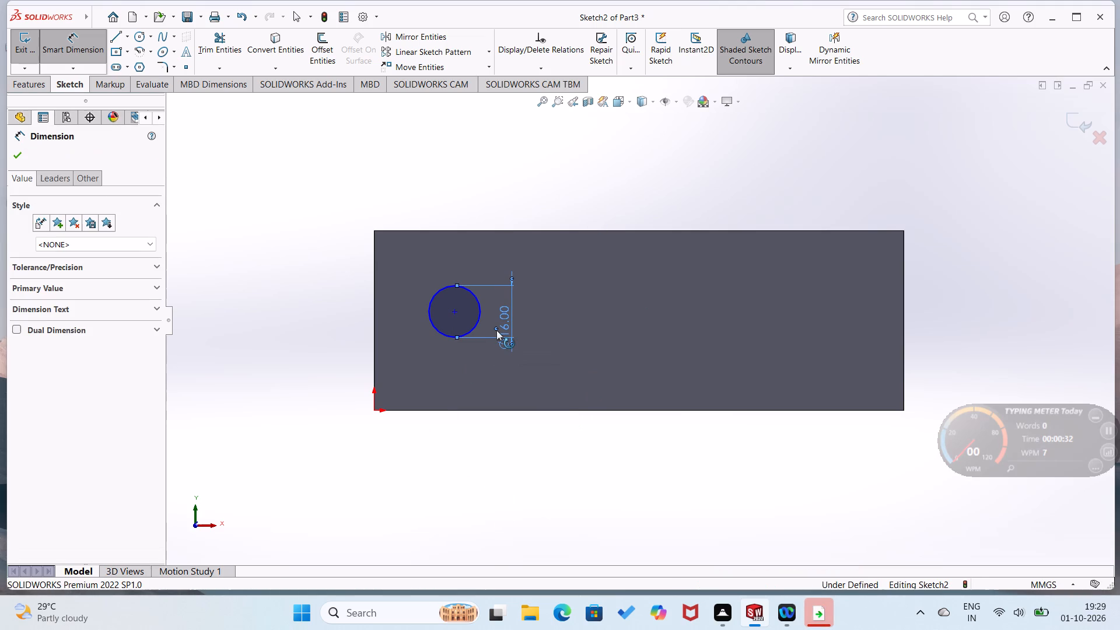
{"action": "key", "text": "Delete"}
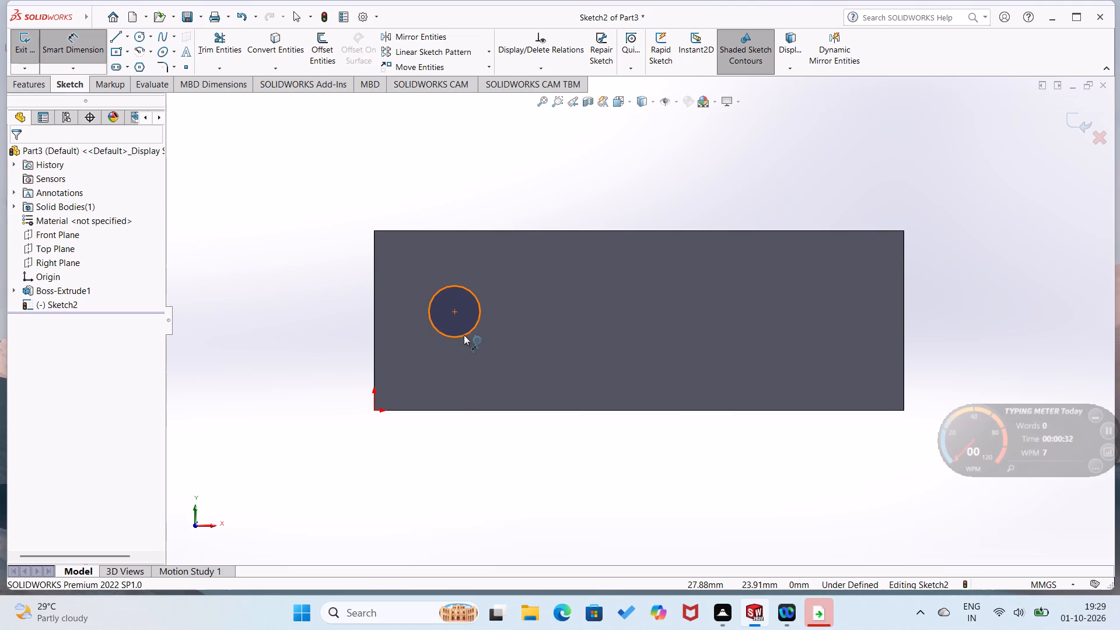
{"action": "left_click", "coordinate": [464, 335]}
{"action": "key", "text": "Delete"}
Exit the emptied sketch and start a new sketch on the plate's long narrow side face adjoining the origin.
{"action": "middle_click_drag", "start_coordinate": [452, 429], "coordinate": [489, 282]}
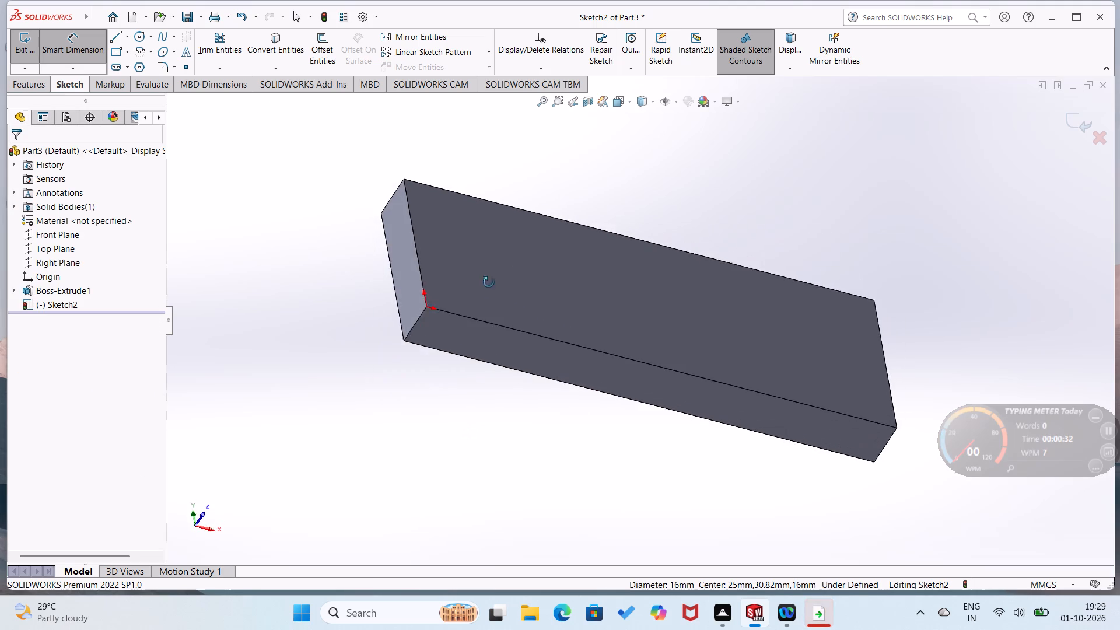
{"action": "middle_click_drag", "start_coordinate": [489, 282], "coordinate": [490, 271]}
{"action": "left_click", "coordinate": [34, 38]}
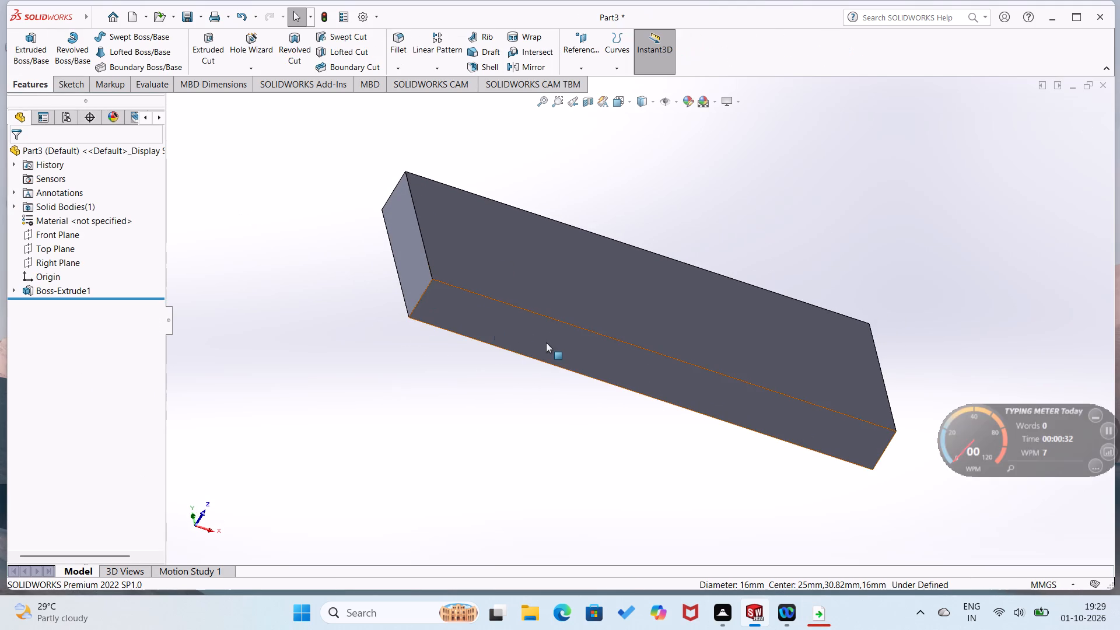
{"action": "right_click", "coordinate": [546, 342]}
{"action": "left_click", "coordinate": [577, 325]}
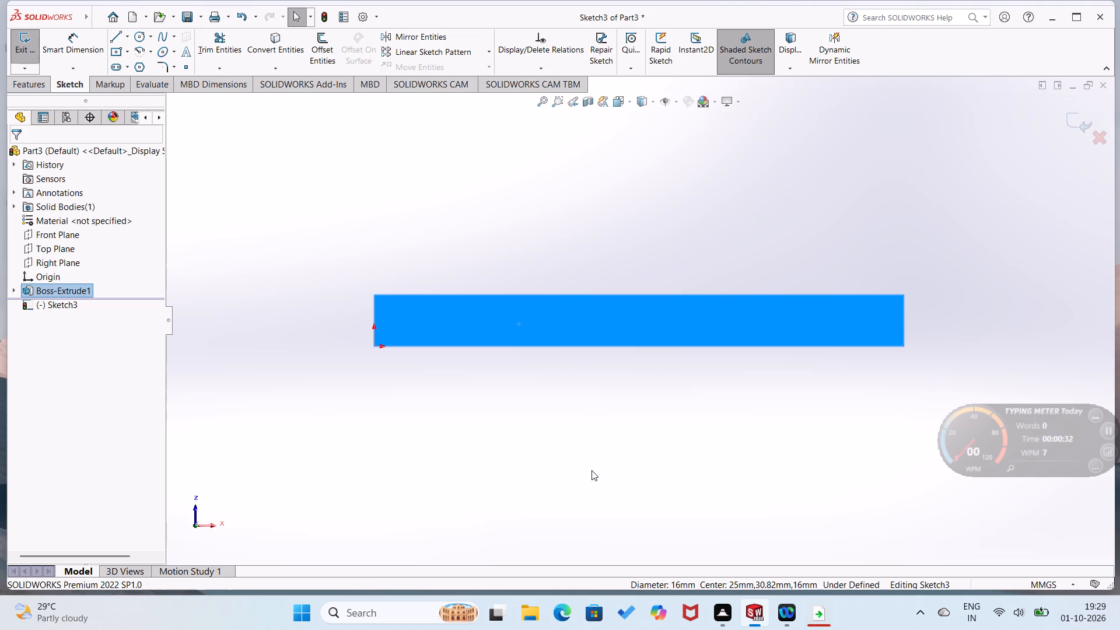
Sketch a circle about 38 mm in diameter above the narrow face, clear of the plate.
{"action": "right_click_drag", "start_coordinate": [550, 469], "coordinate": [721, 453]}
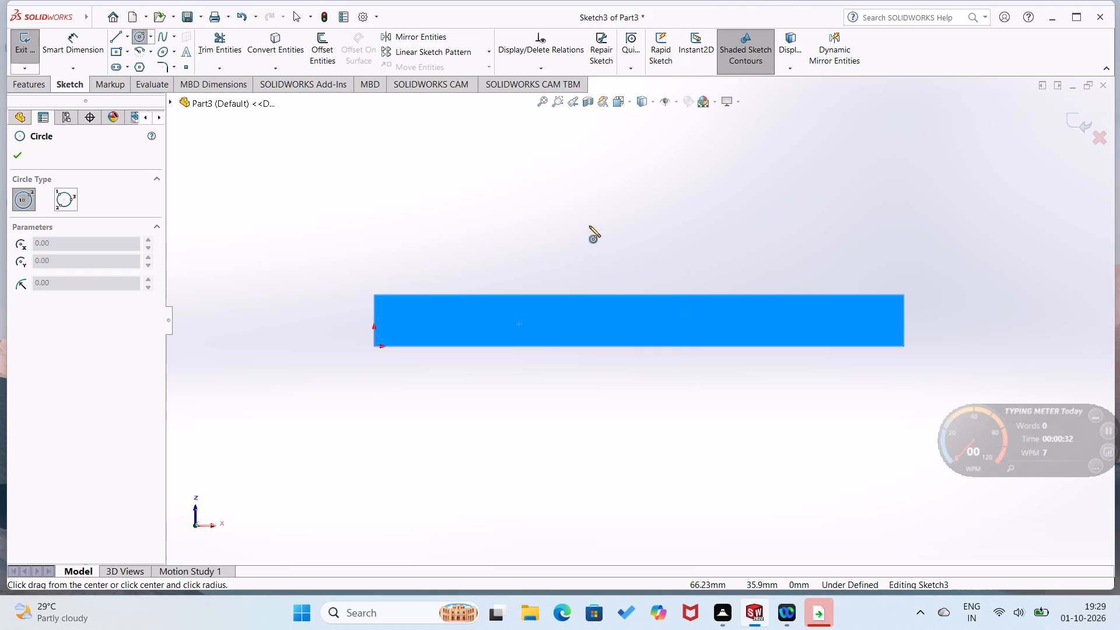
{"action": "left_click", "coordinate": [590, 202]}
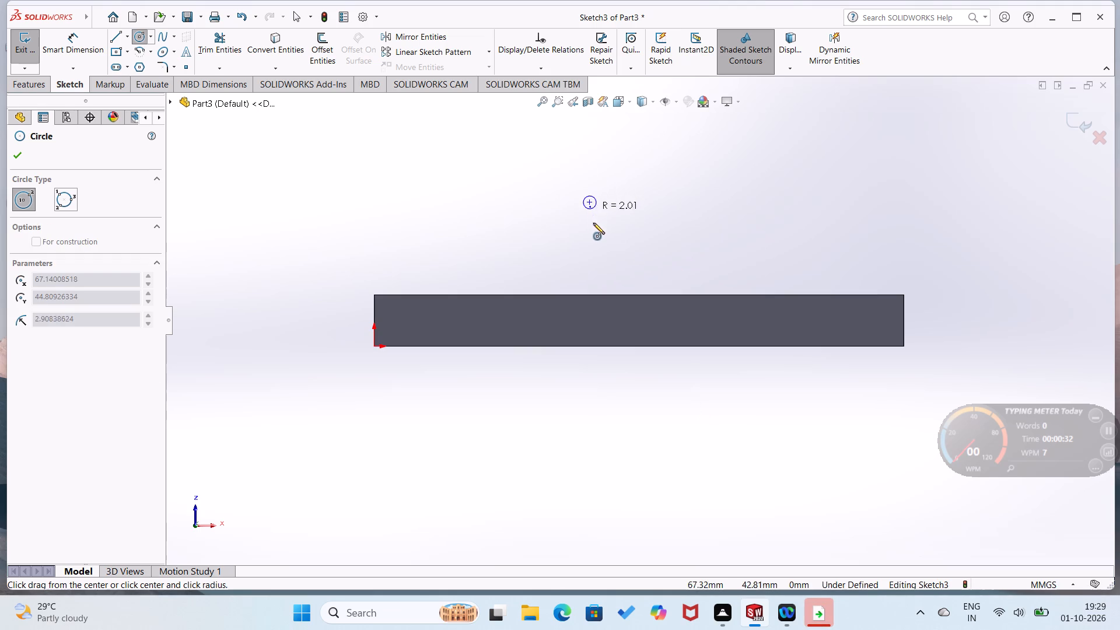
{"action": "left_click", "coordinate": [598, 262]}
Dimension the horizontal distance from the origin to the circle's centre as 75 mm.
{"action": "right_click_drag", "start_coordinate": [479, 435], "coordinate": [546, 324]}
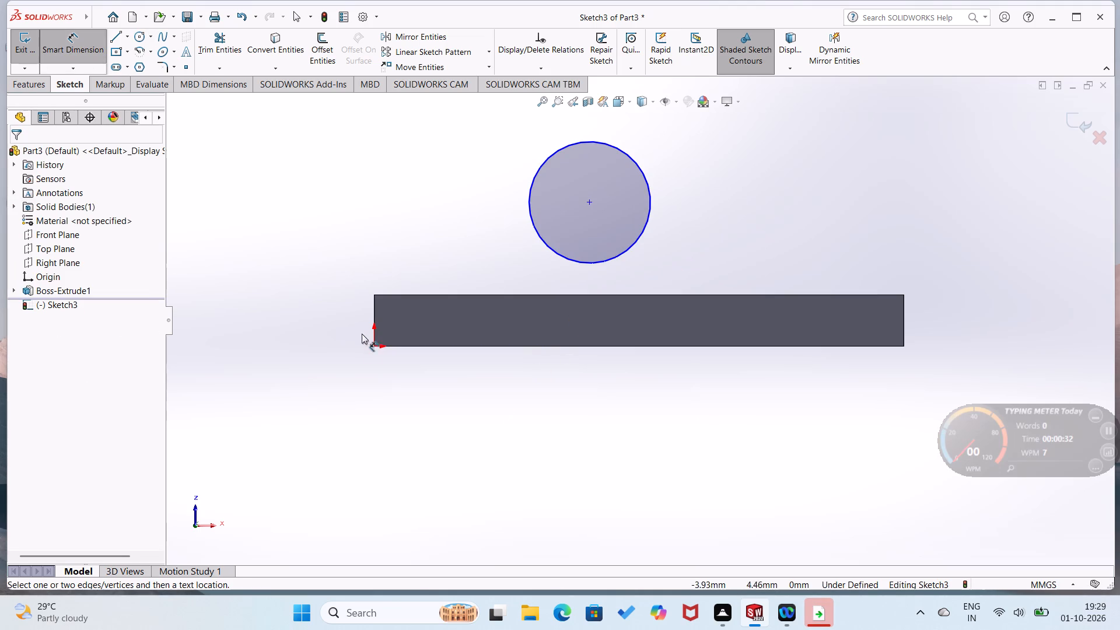
{"action": "left_click", "coordinate": [373, 344]}
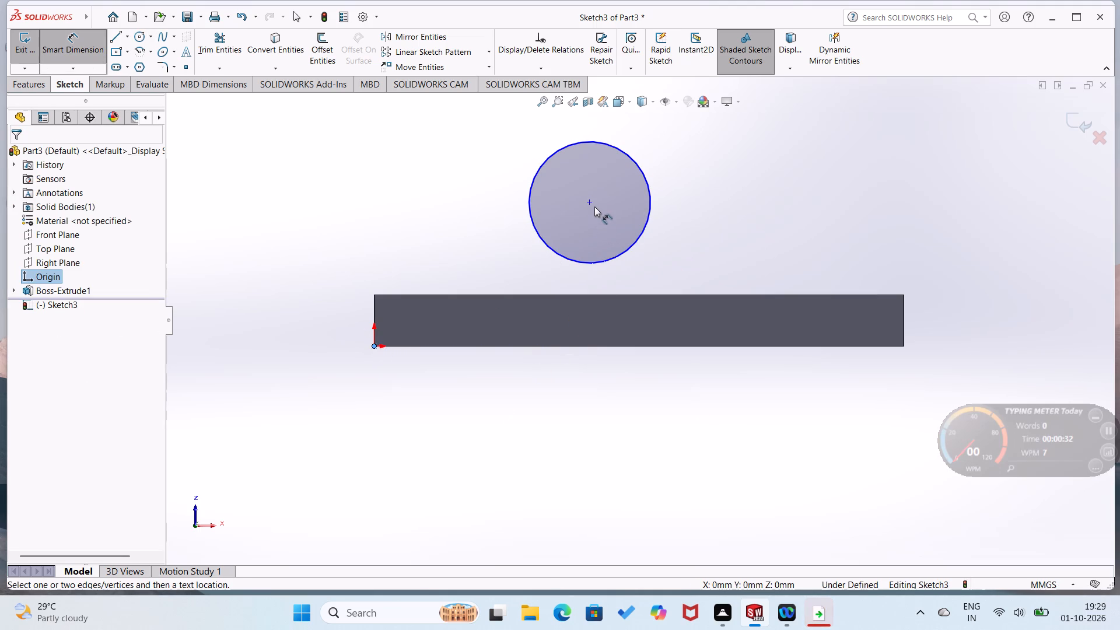
{"action": "left_click", "coordinate": [589, 199]}
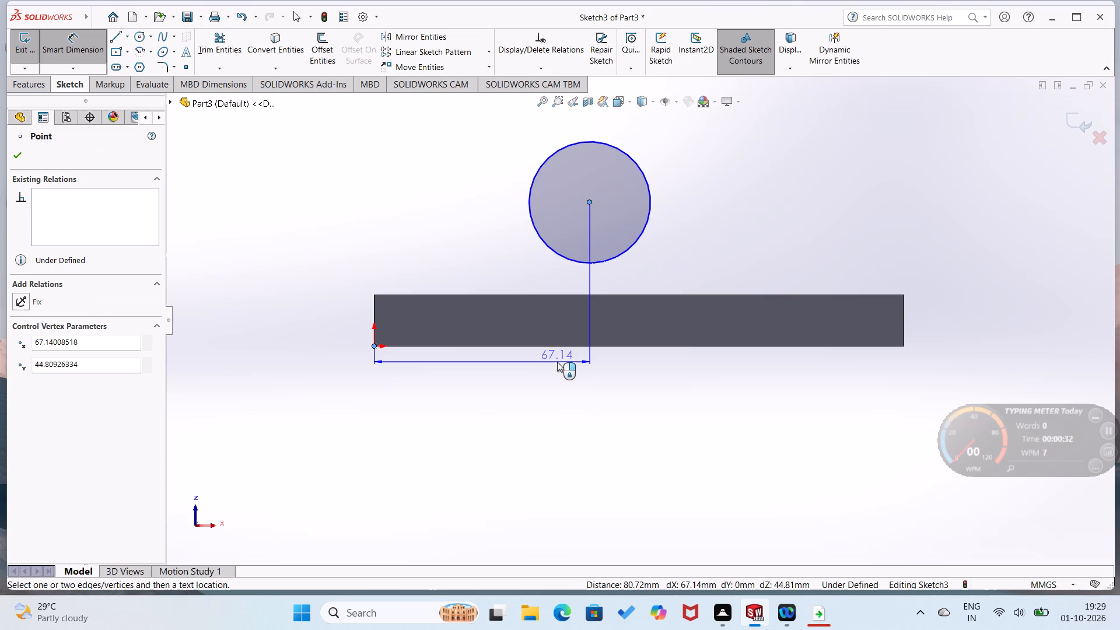
{"action": "left_click", "coordinate": [556, 362]}
{"action": "type", "text": "75"}
{"action": "key", "text": "Return"}
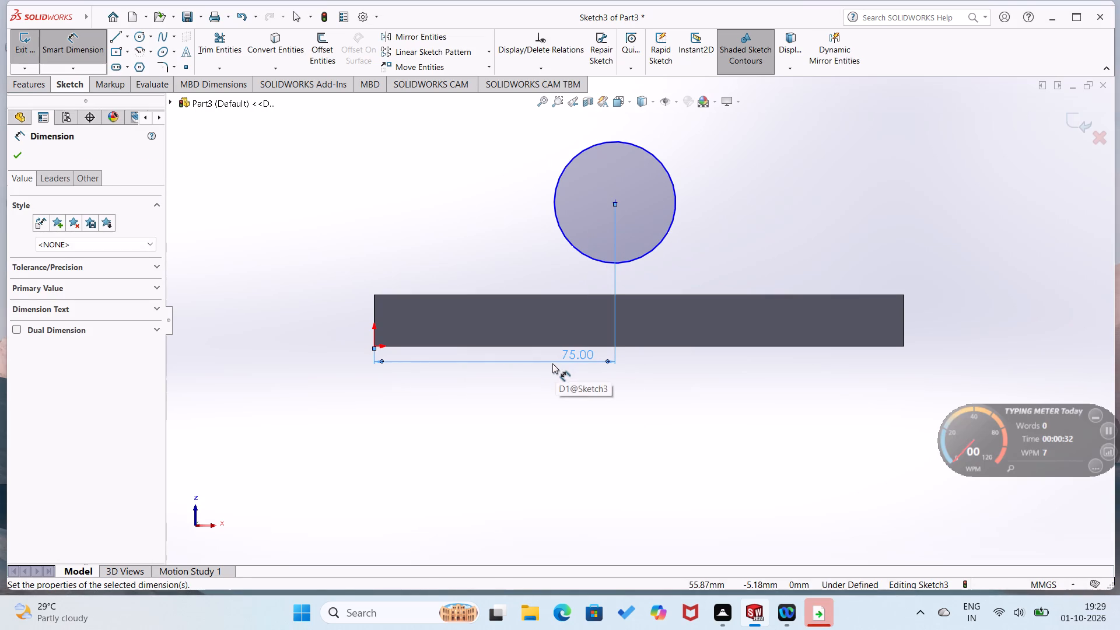
{"action": "left_click", "coordinate": [503, 444]}
Dimension the circle's diameter as 50 mm.
{"action": "left_click", "coordinate": [584, 255]}
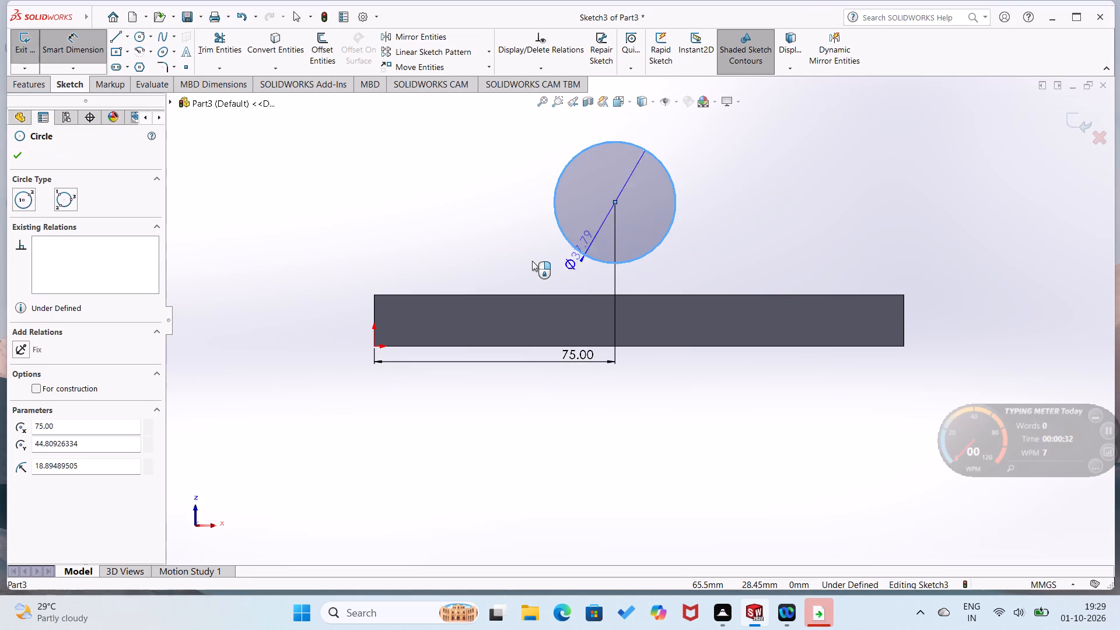
{"action": "left_click", "coordinate": [529, 261]}
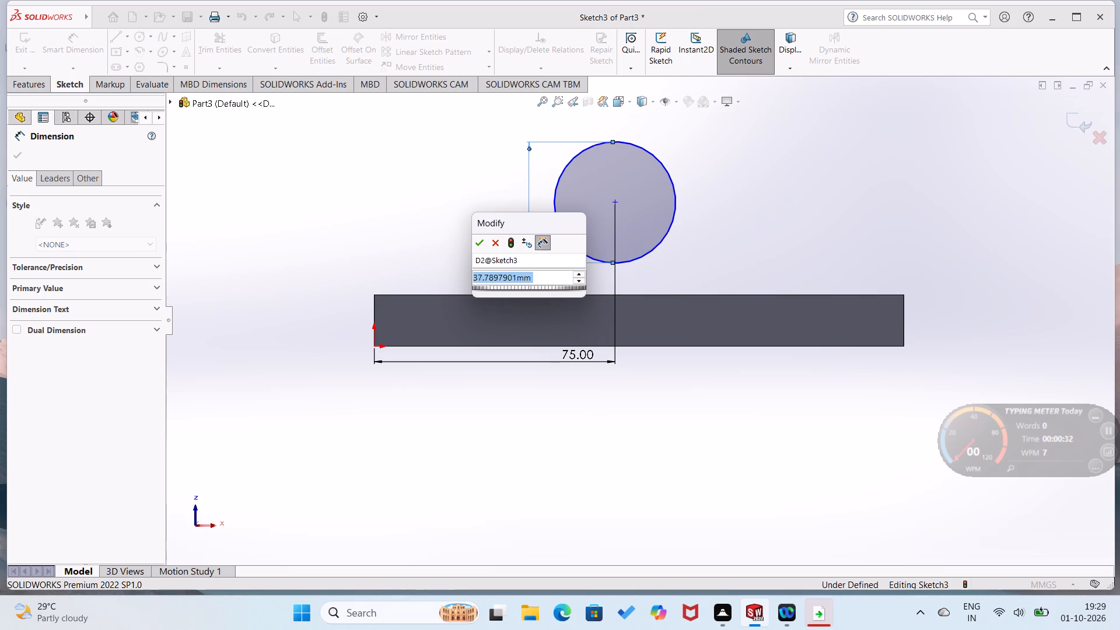
{"action": "type", "text": "80"}
{"action": "key", "text": "BackSpace"}
{"action": "key", "text": "BackSpace"}
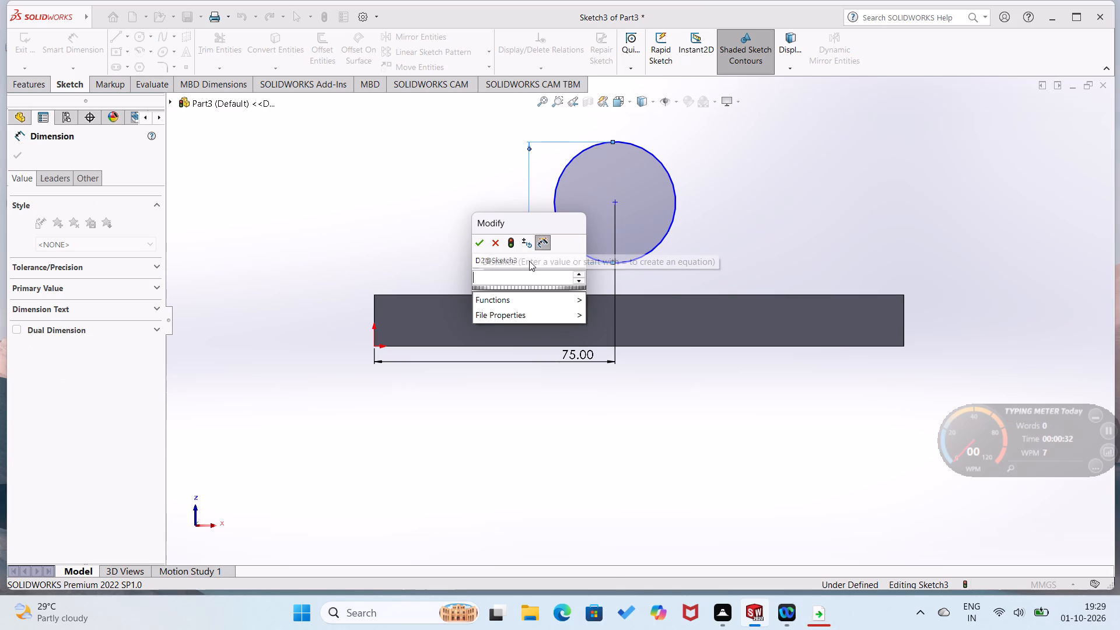
{"action": "key", "text": "8"}
{"action": "key", "text": "BackSpace"}
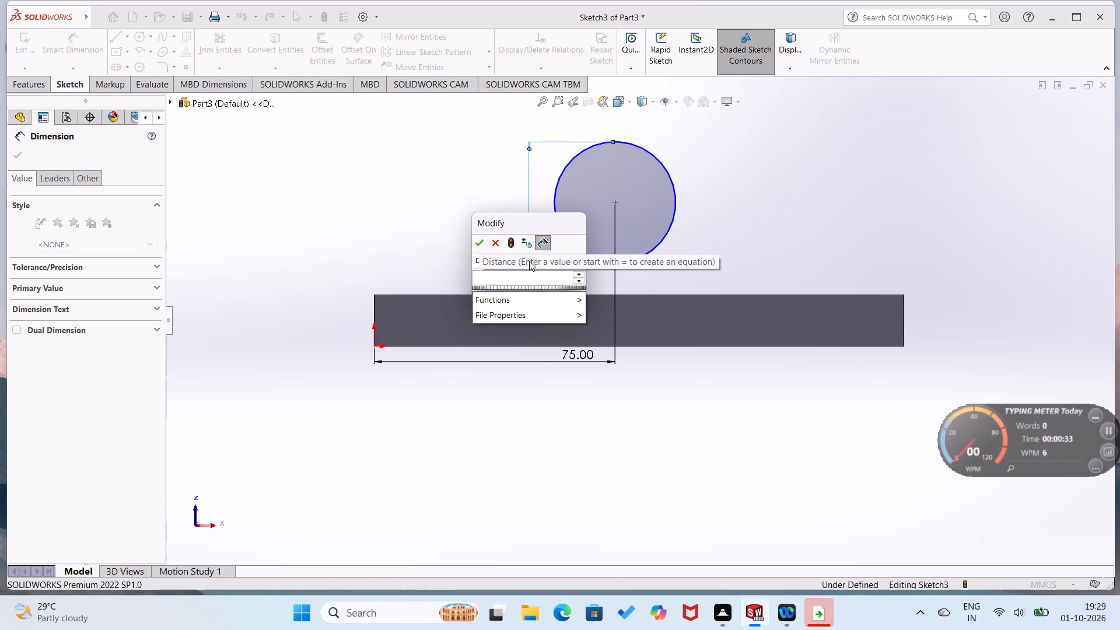
{"action": "type", "text": "50"}
{"action": "key", "text": "Return"}
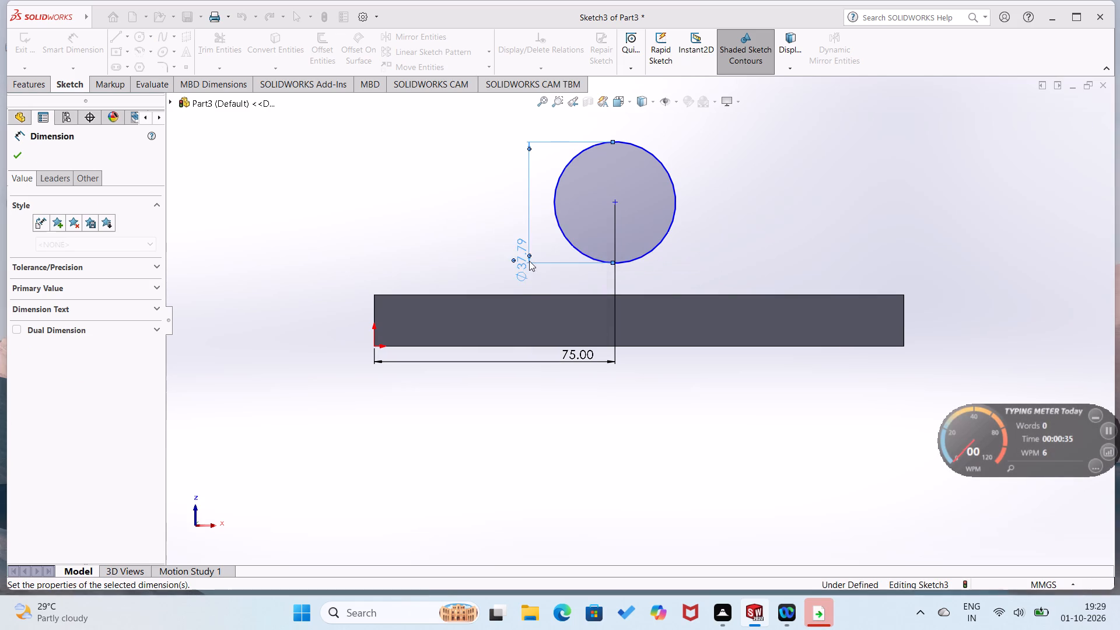
{"action": "left_click", "coordinate": [488, 258]}
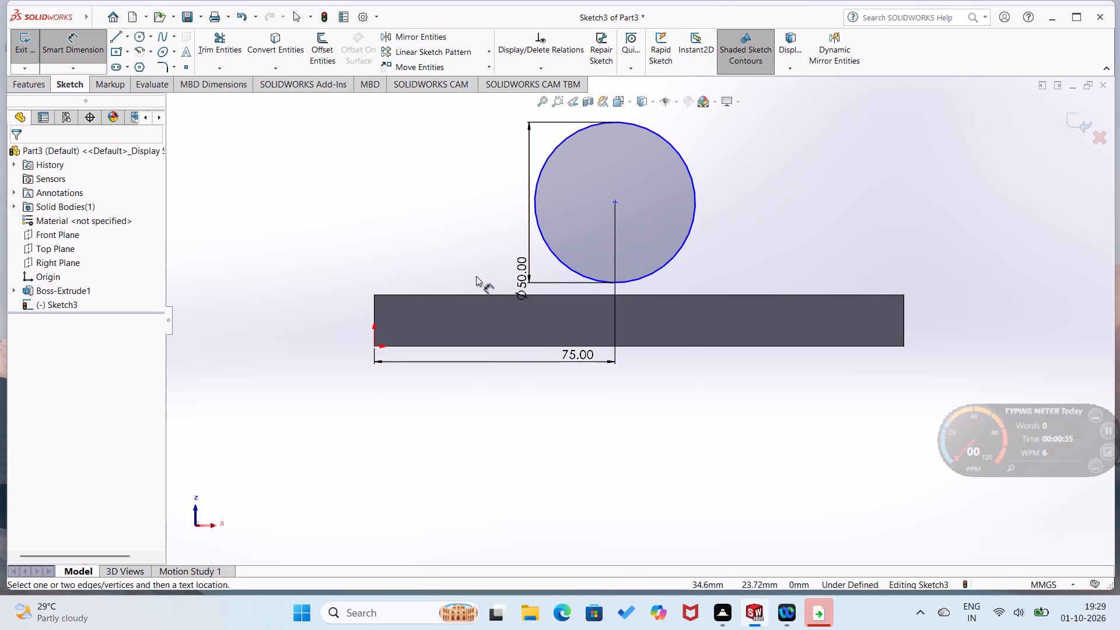
Dimension the vertical distance from the plate's lower long edge to the circle's centre as 10 mm.
{"action": "left_click", "coordinate": [617, 202]}
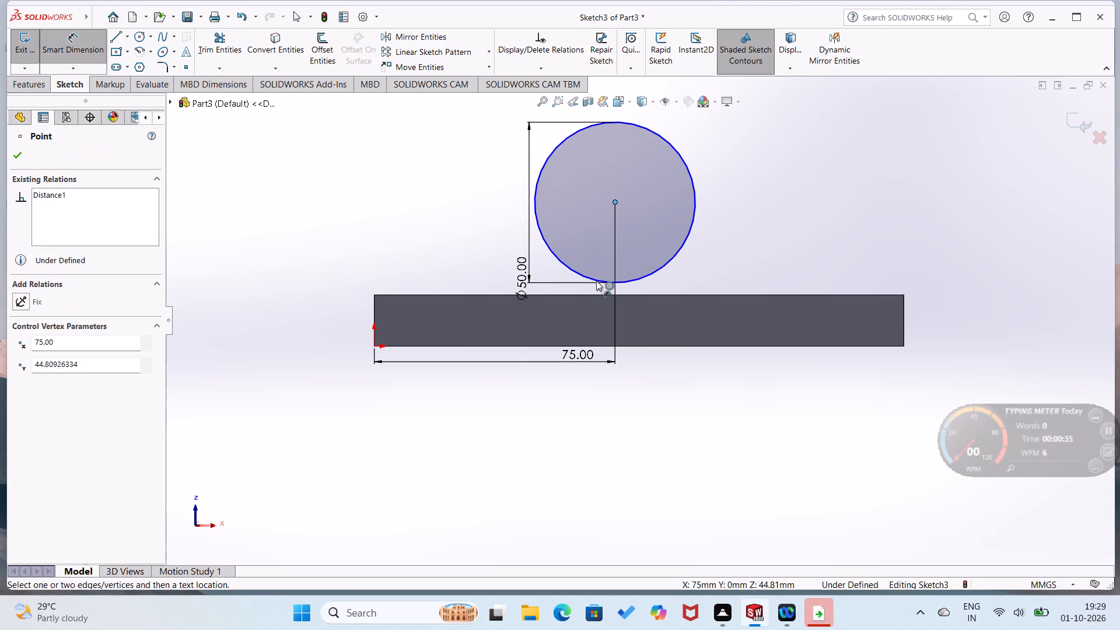
{"action": "left_click", "coordinate": [602, 345]}
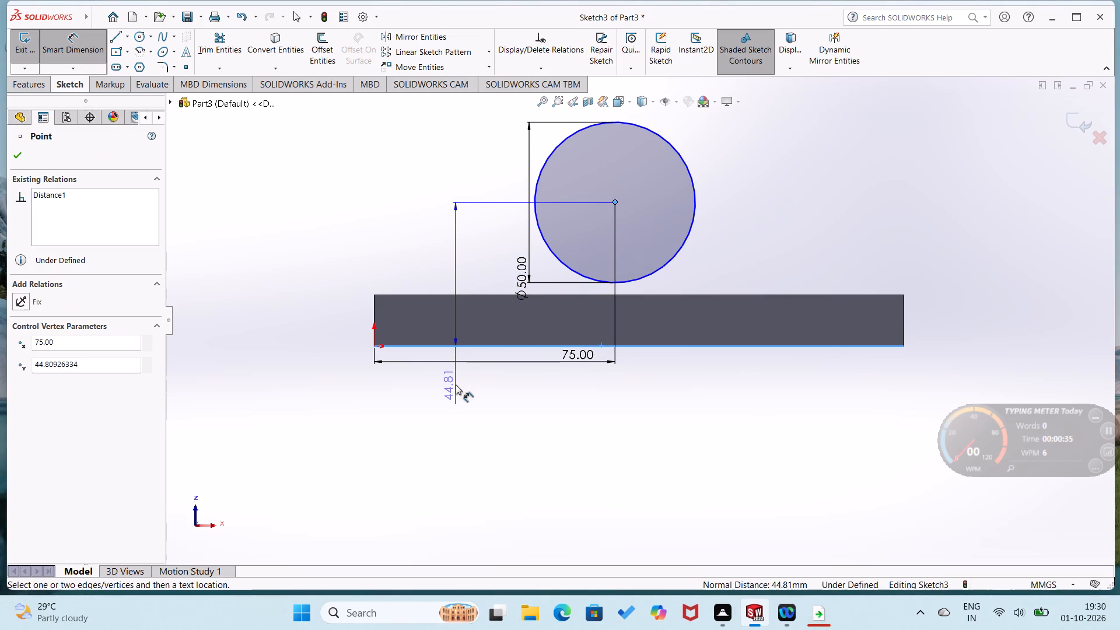
{"action": "left_click", "coordinate": [456, 384]}
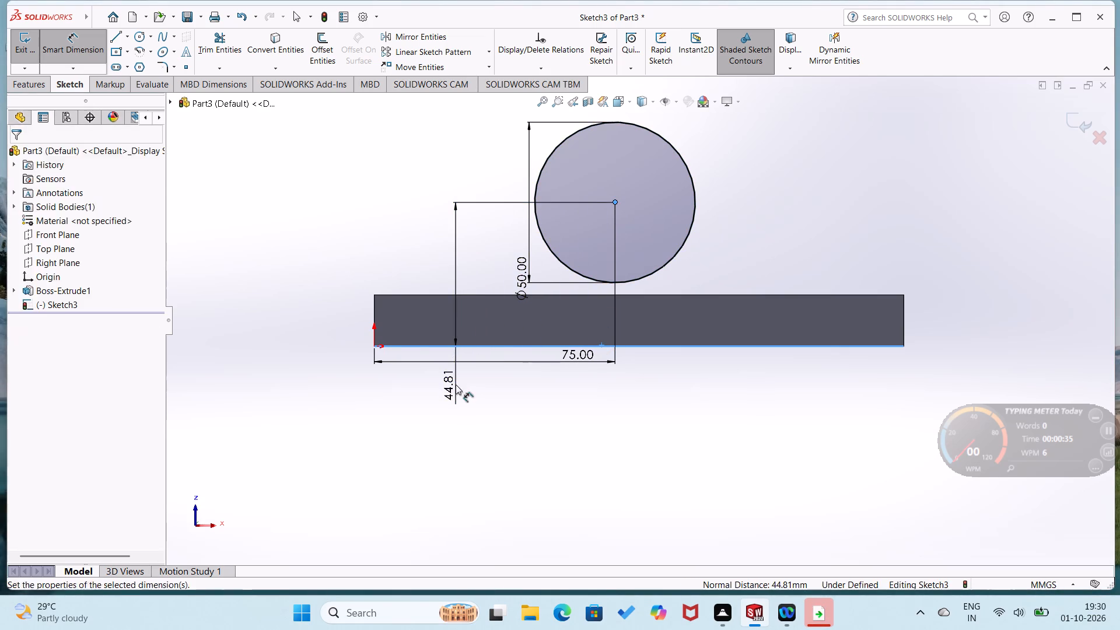
{"action": "type", "text": "10"}
{"action": "key", "text": "Return"}
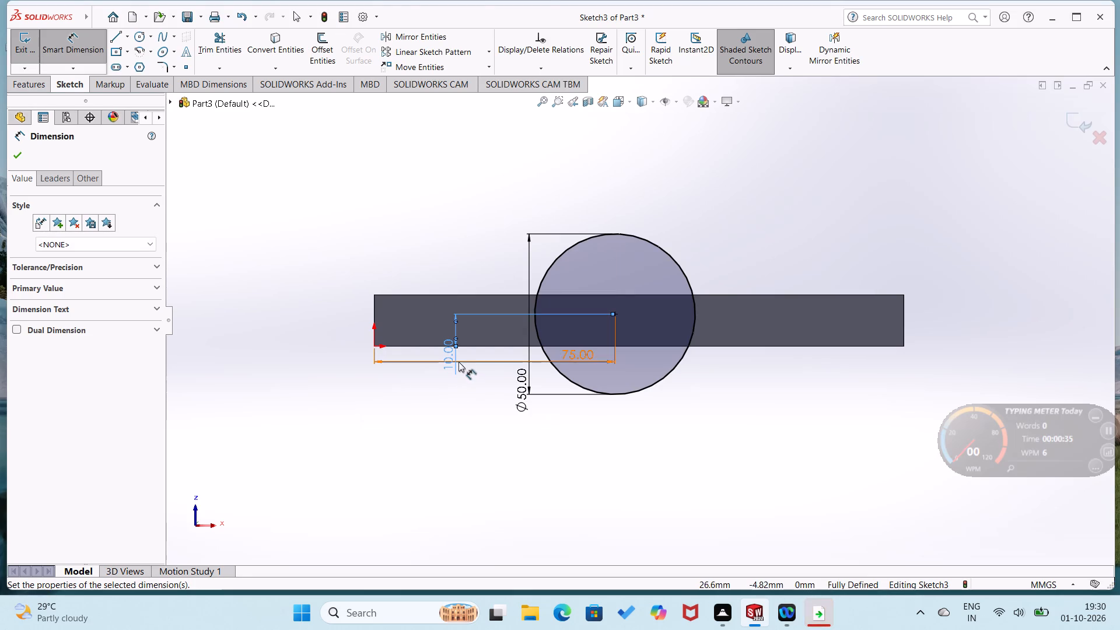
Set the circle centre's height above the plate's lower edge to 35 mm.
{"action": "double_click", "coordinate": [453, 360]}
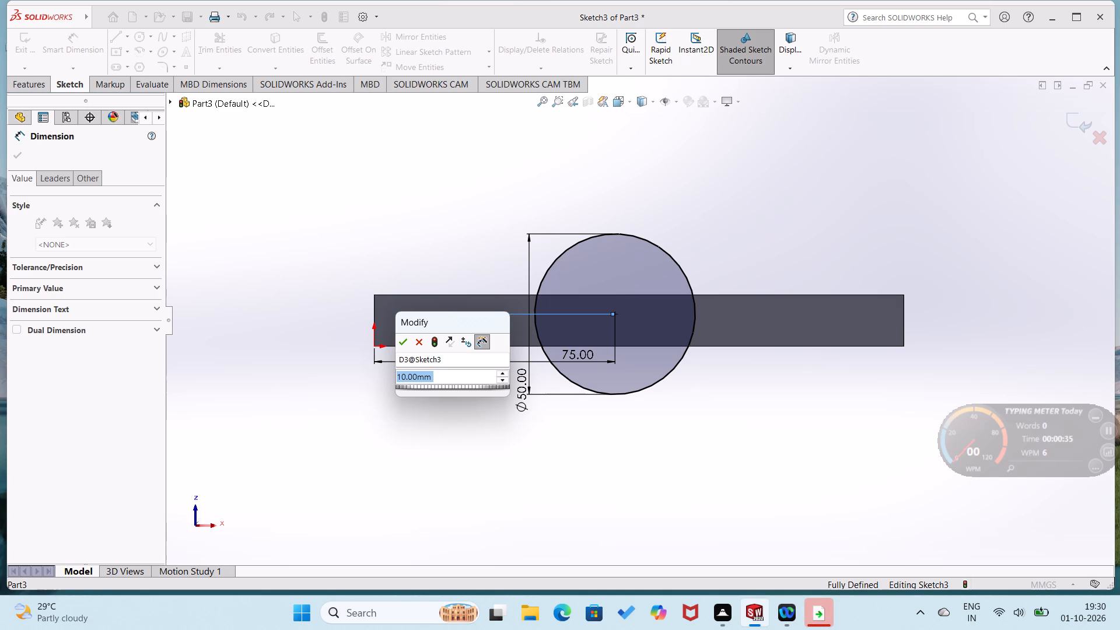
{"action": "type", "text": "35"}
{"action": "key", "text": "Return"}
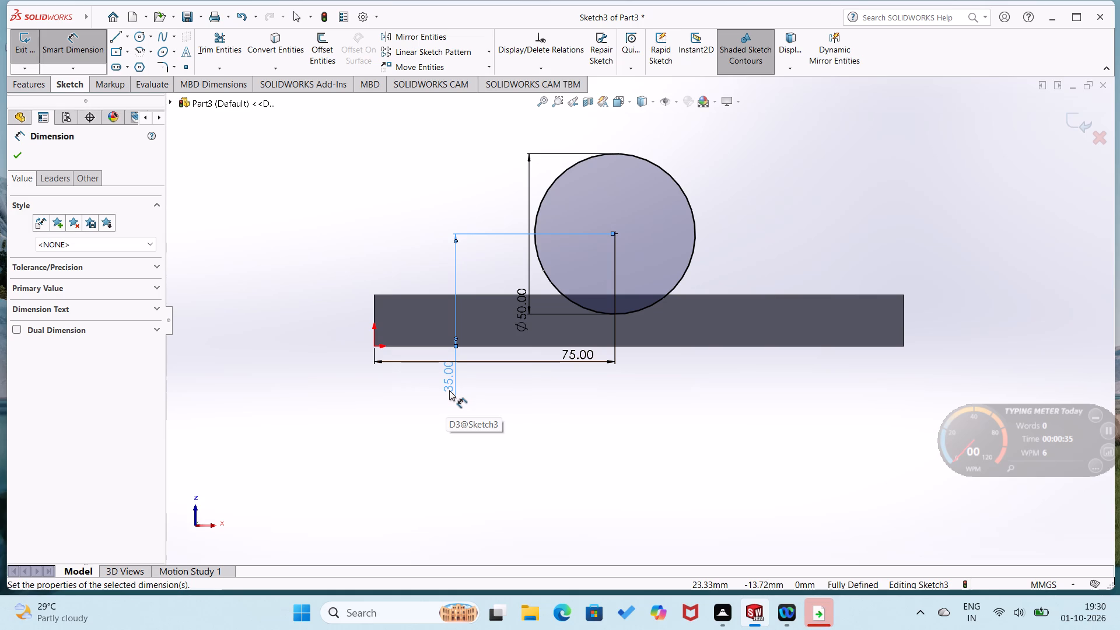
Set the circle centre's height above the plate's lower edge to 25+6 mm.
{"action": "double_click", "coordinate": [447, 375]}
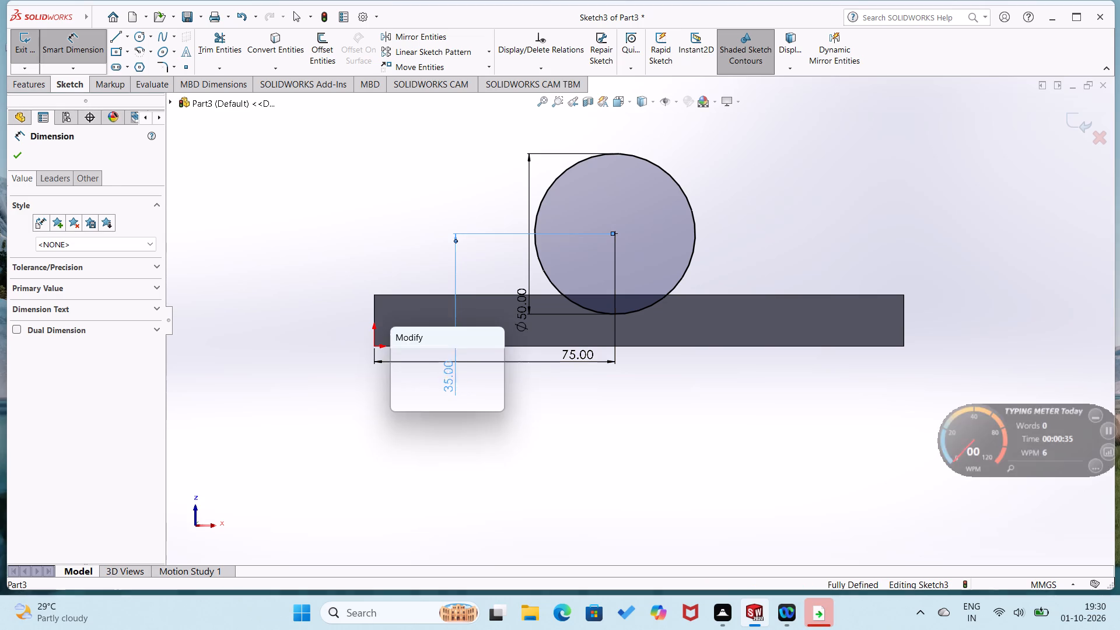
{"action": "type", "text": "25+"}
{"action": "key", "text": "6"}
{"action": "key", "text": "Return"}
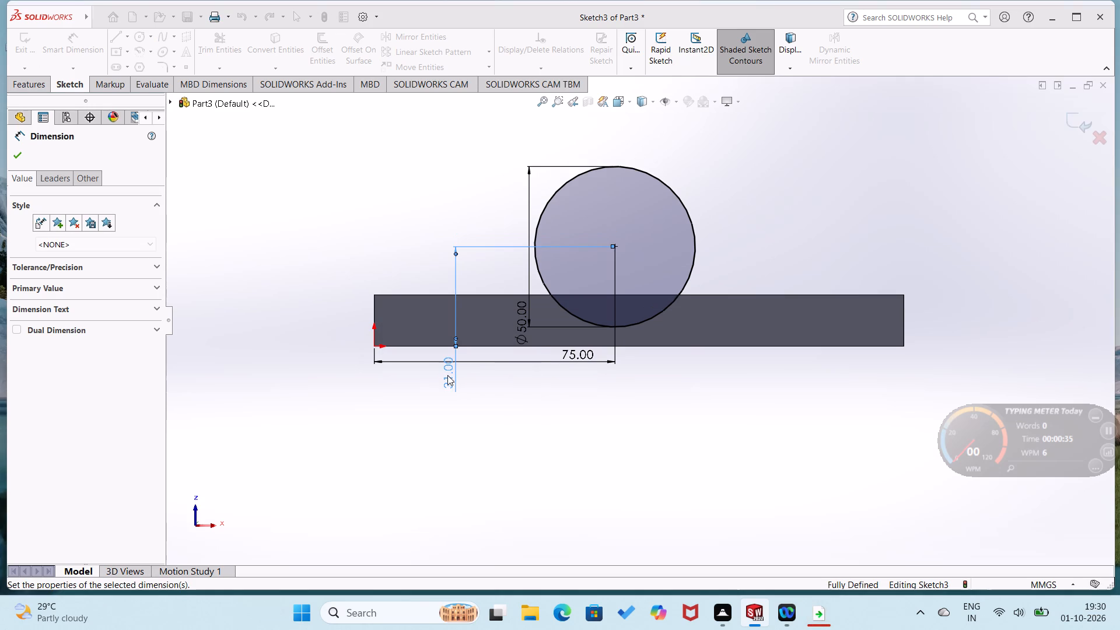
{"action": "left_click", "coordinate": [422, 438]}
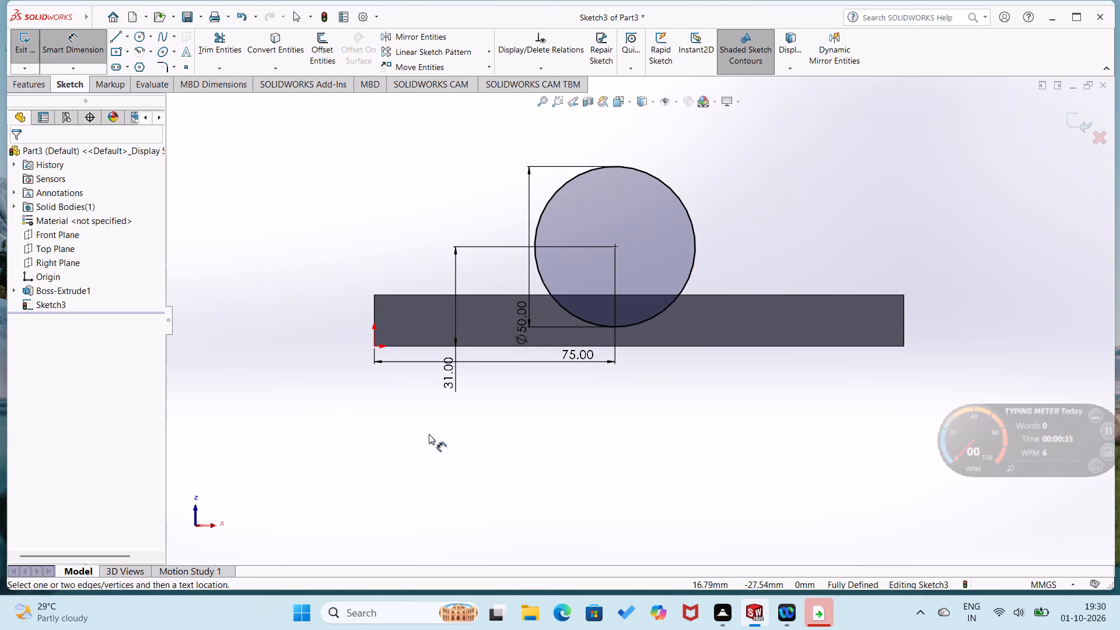
Set the circle centre's height above the plate's lower edge to 36 mm.
{"action": "double_click", "coordinate": [453, 384]}
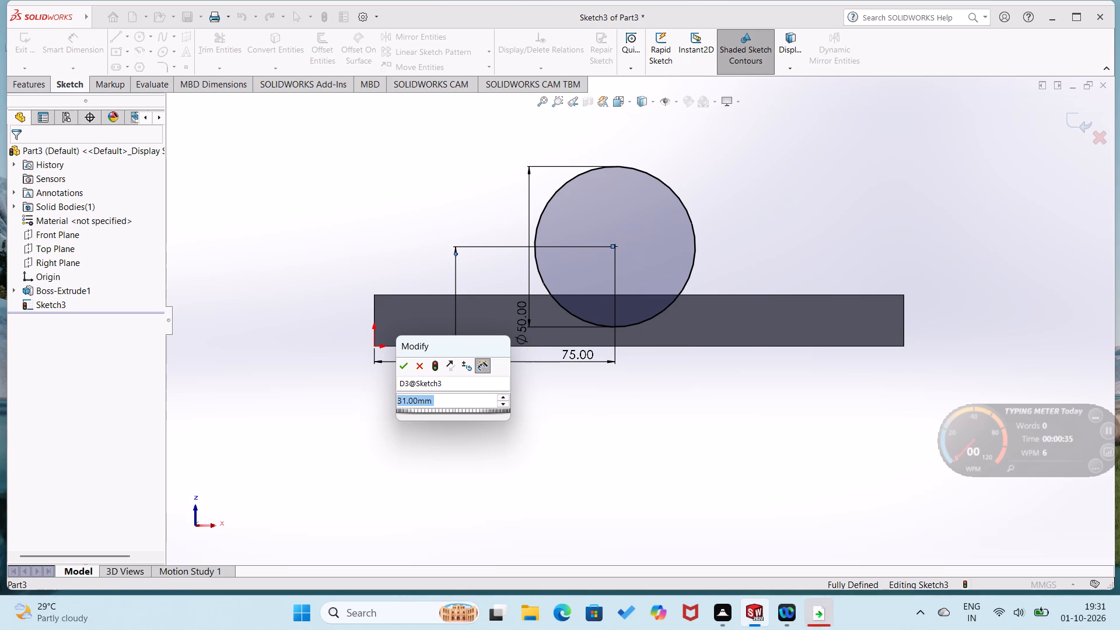
{"action": "type", "text": "36"}
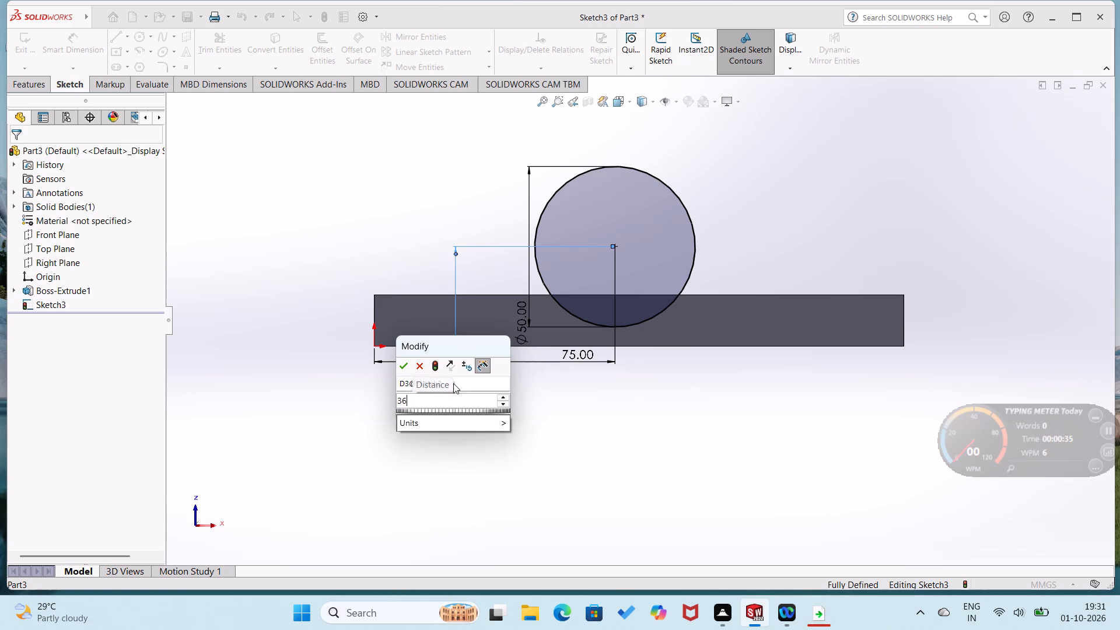
{"action": "key", "text": "Return"}
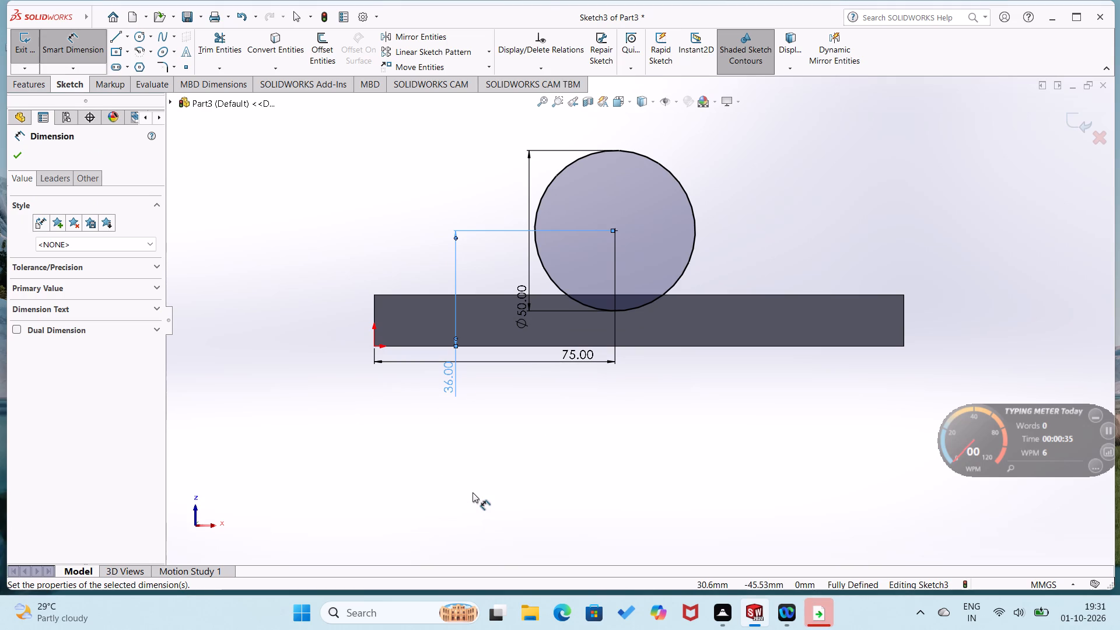
{"action": "left_click", "coordinate": [473, 519]}
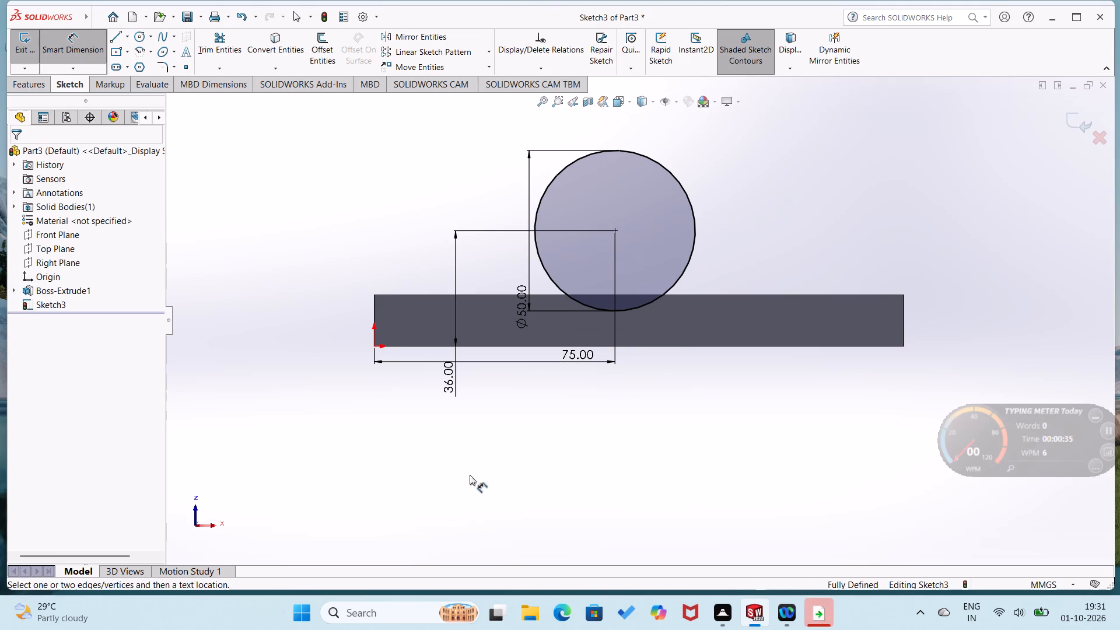
Start a blind boss extrusion of the circle, reversed to run along the plate's width, with a depth of 60 mm.
{"action": "left_click", "coordinate": [23, 89]}
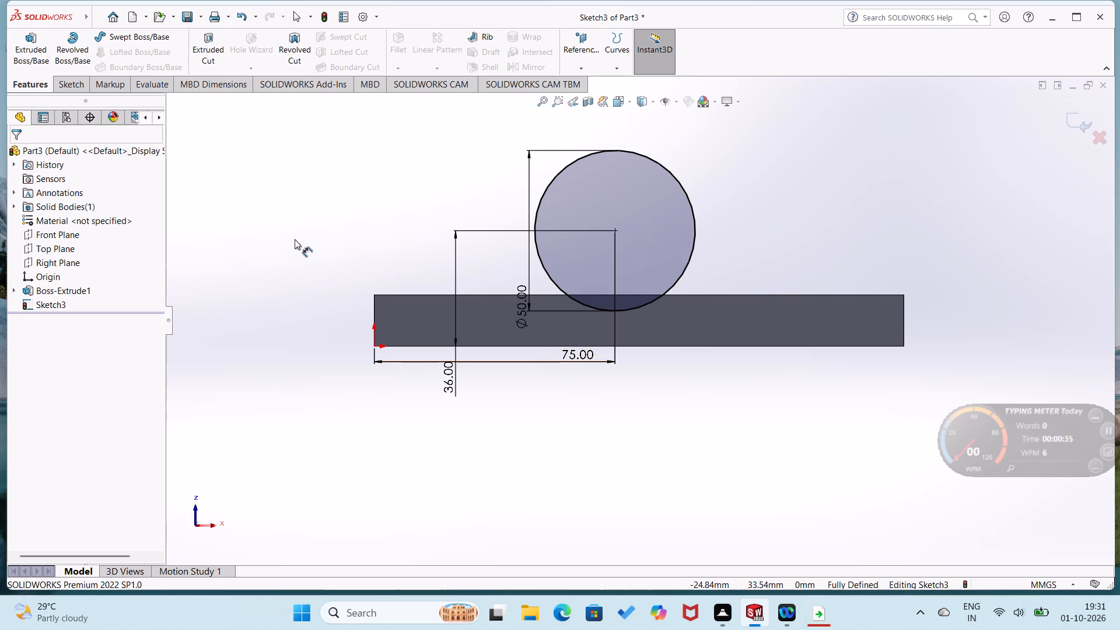
{"action": "left_click", "coordinate": [29, 49]}
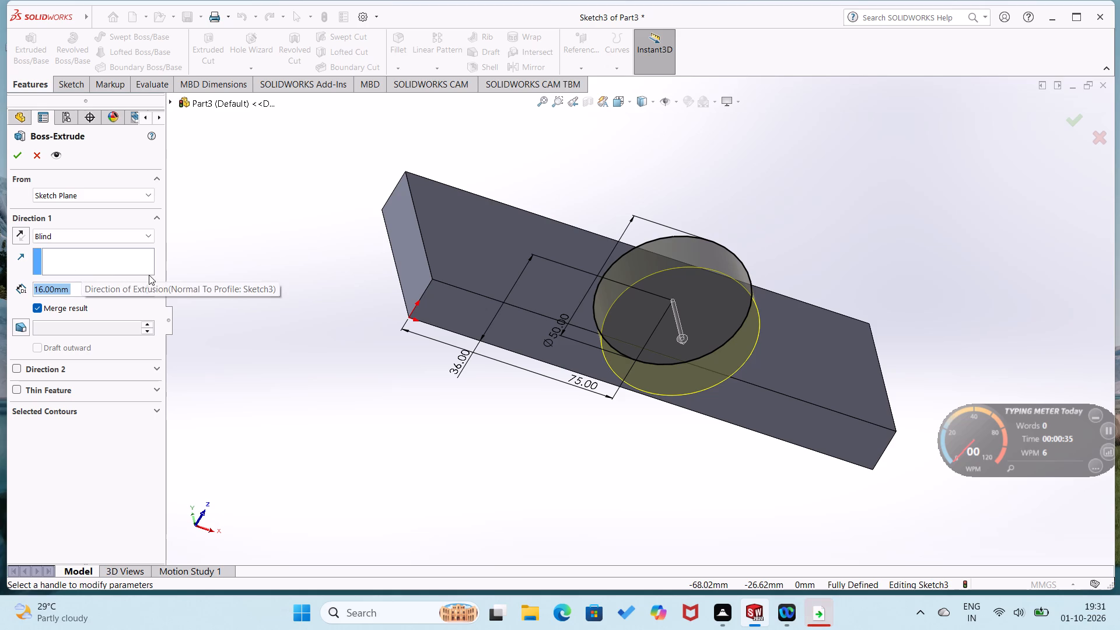
{"action": "type", "text": "10"}
{"action": "key", "text": "Return"}
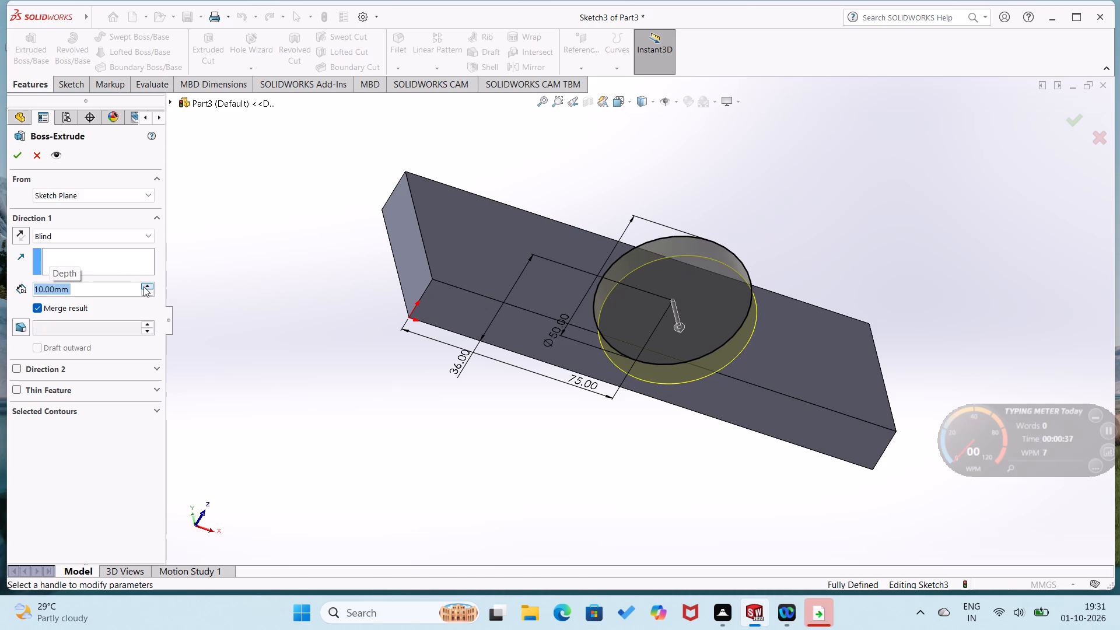
{"action": "triple_click", "coordinate": [143, 286]}
{"action": "left_click", "coordinate": [143, 286]}
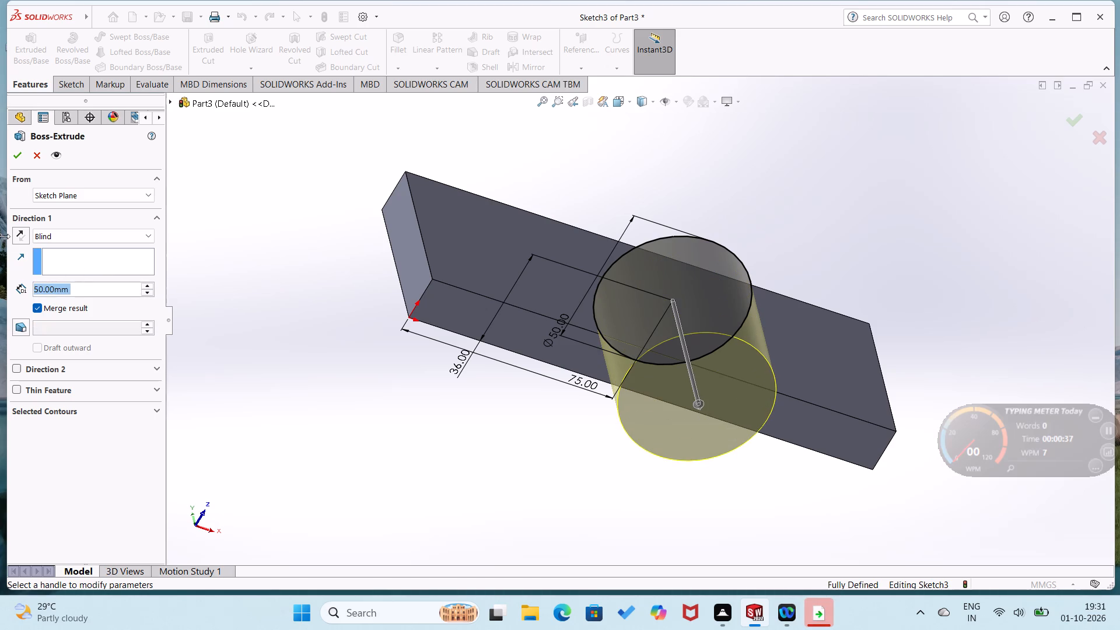
{"action": "left_click", "coordinate": [19, 235]}
{"action": "double_click", "coordinate": [144, 286]}
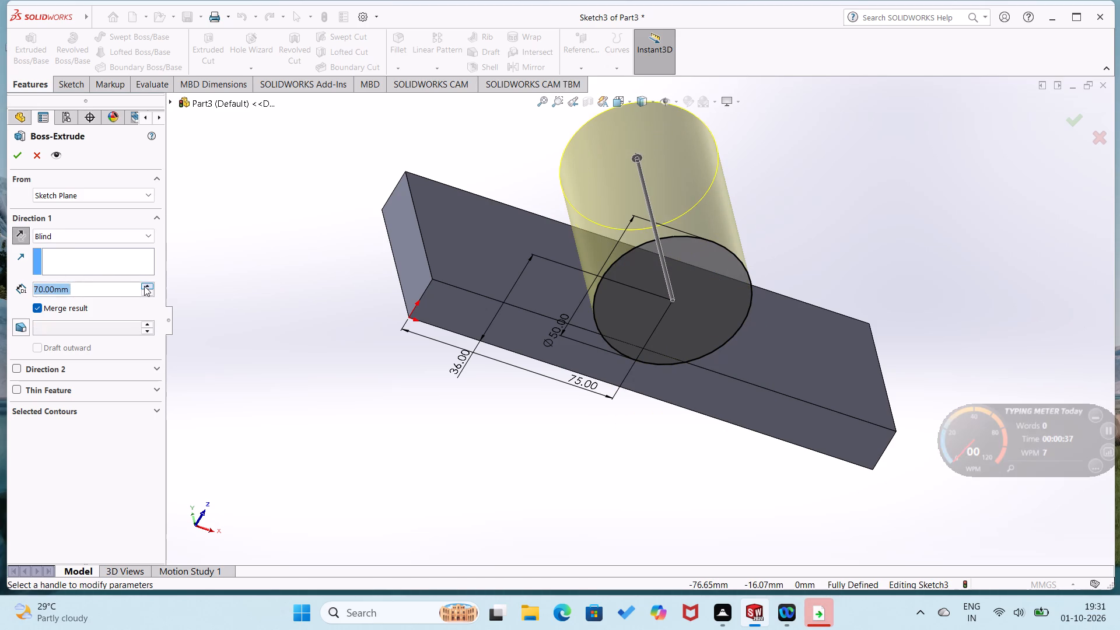
{"action": "middle_click_drag", "start_coordinate": [248, 351], "coordinate": [300, 444]}
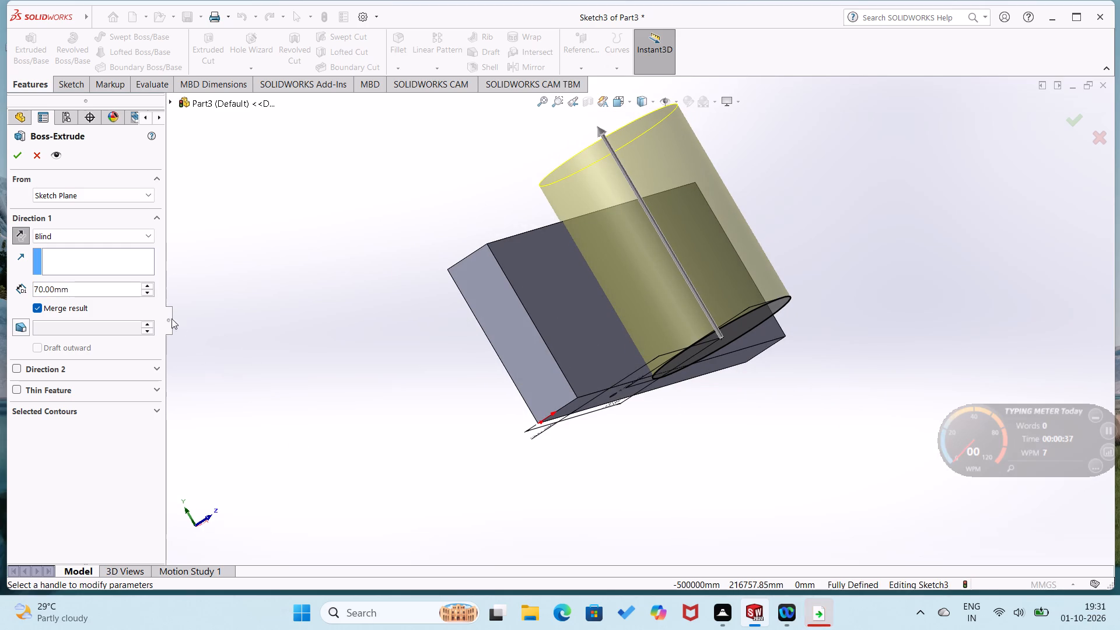
{"action": "left_click", "coordinate": [148, 293]}
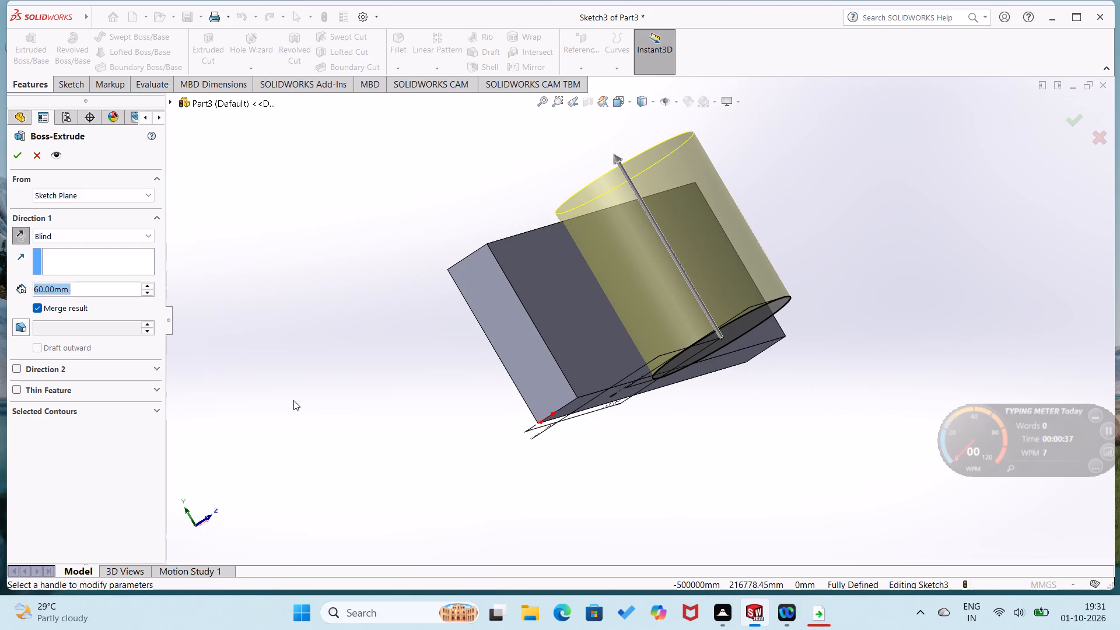
{"action": "middle_click_drag", "start_coordinate": [304, 423], "coordinate": [309, 438]}
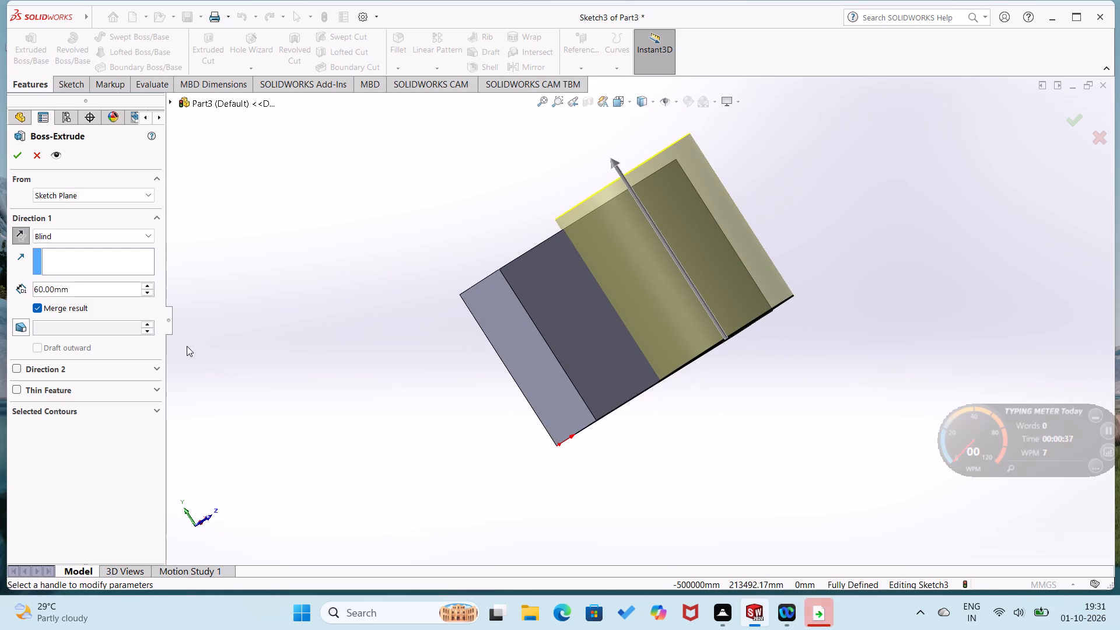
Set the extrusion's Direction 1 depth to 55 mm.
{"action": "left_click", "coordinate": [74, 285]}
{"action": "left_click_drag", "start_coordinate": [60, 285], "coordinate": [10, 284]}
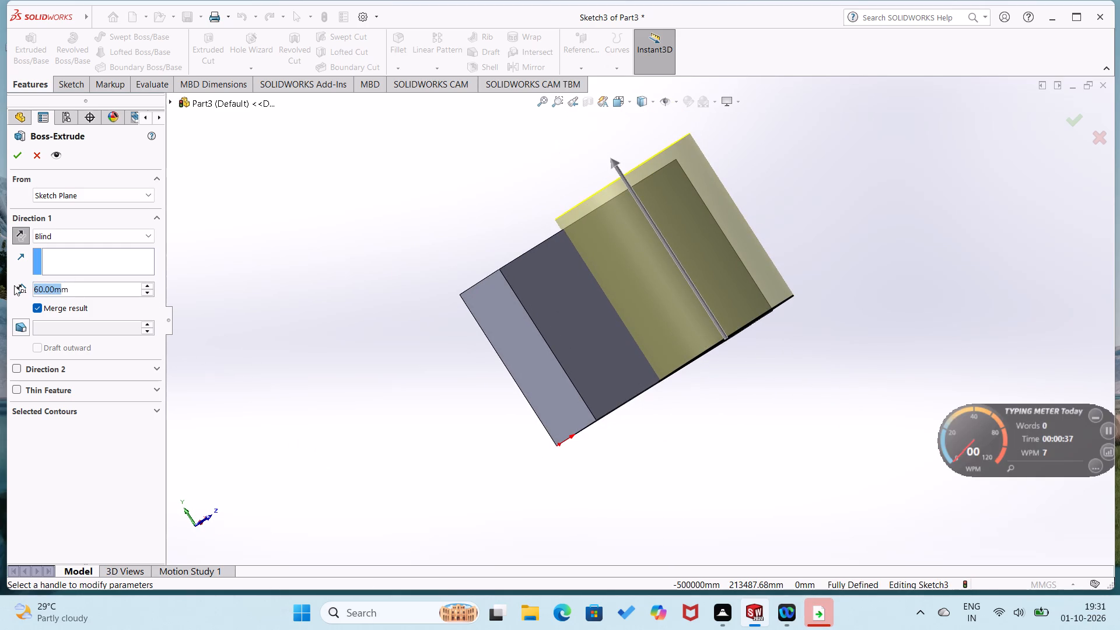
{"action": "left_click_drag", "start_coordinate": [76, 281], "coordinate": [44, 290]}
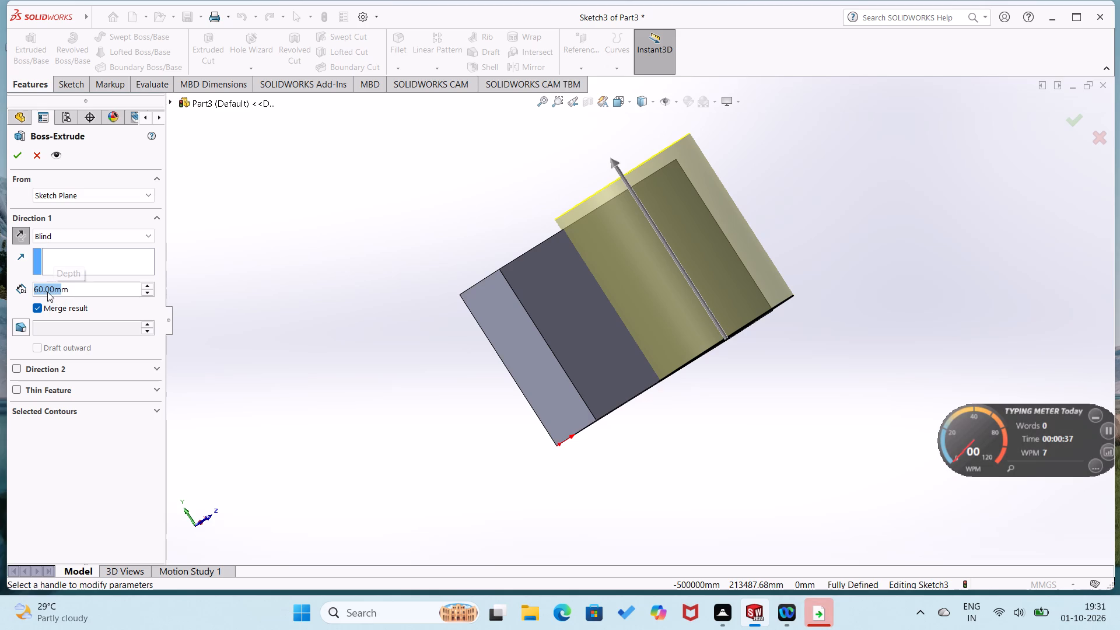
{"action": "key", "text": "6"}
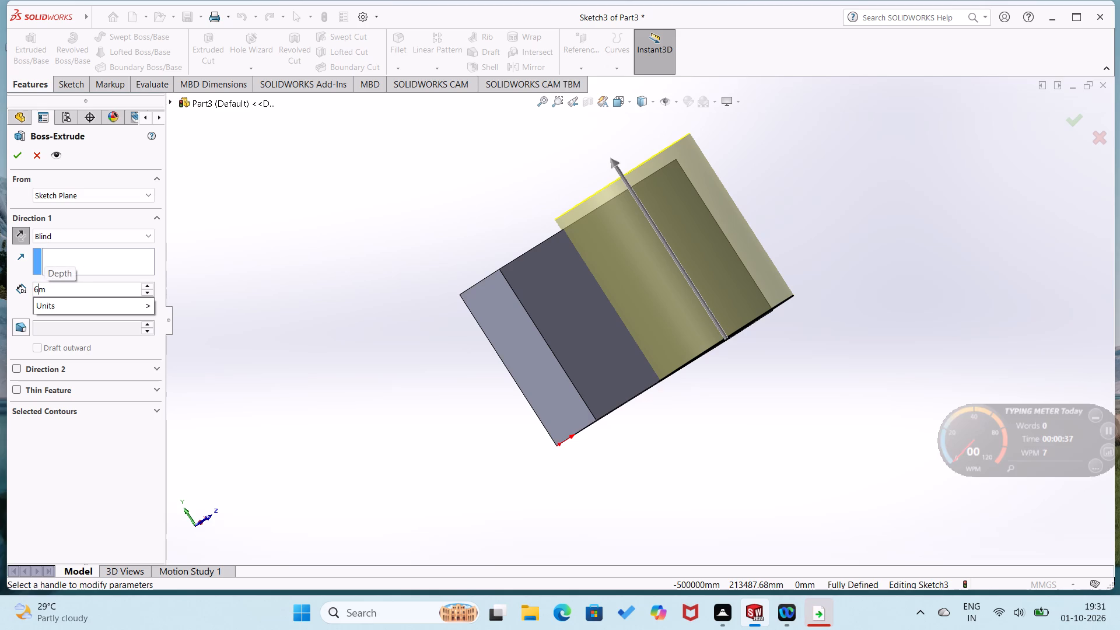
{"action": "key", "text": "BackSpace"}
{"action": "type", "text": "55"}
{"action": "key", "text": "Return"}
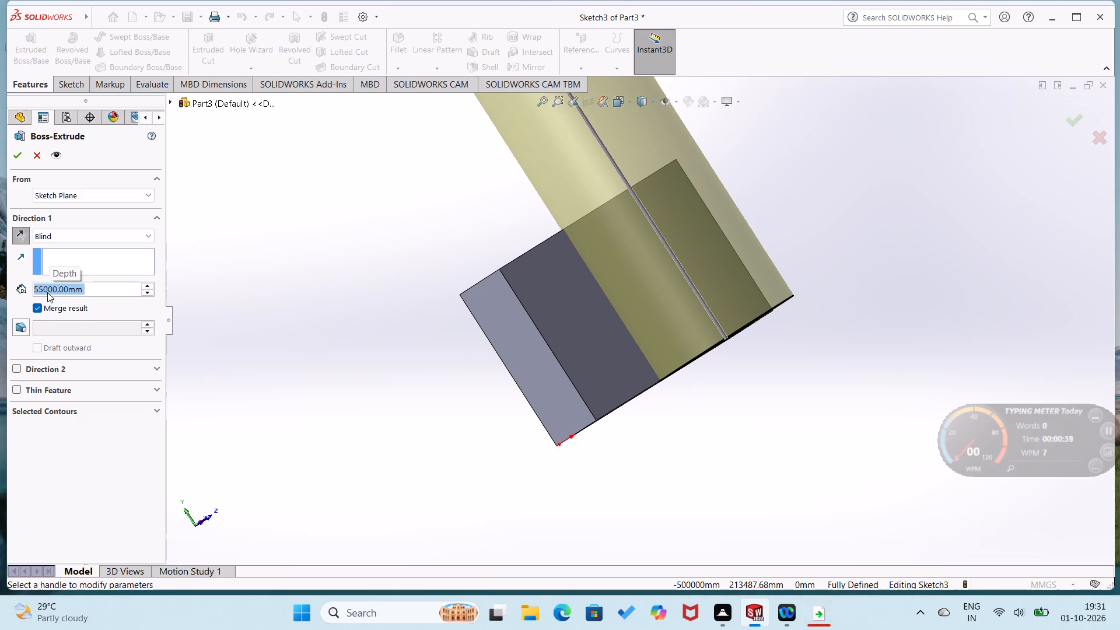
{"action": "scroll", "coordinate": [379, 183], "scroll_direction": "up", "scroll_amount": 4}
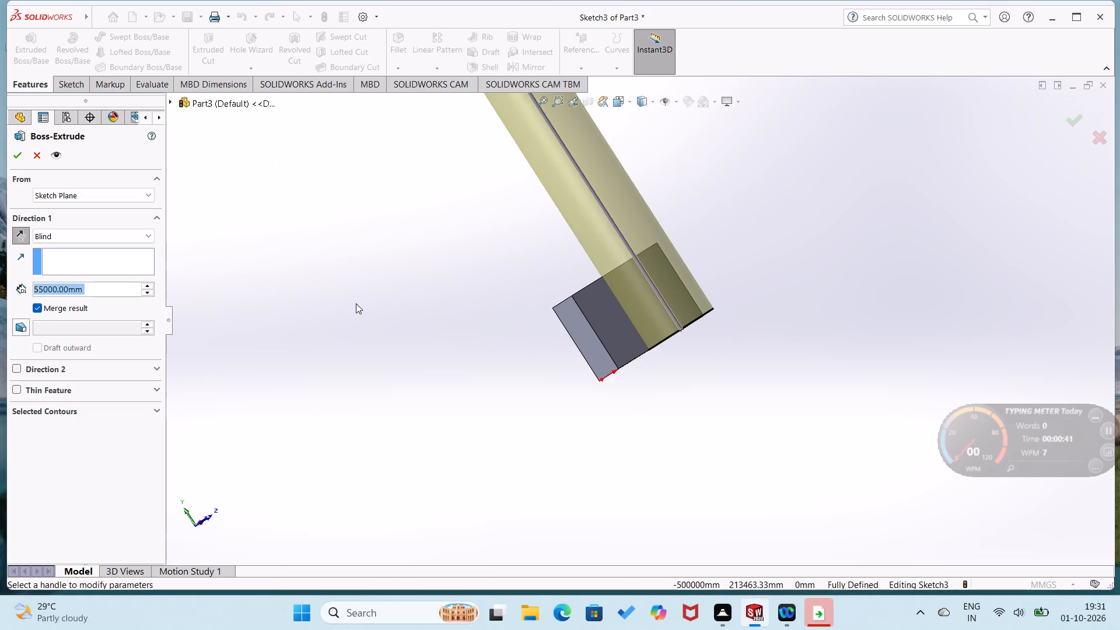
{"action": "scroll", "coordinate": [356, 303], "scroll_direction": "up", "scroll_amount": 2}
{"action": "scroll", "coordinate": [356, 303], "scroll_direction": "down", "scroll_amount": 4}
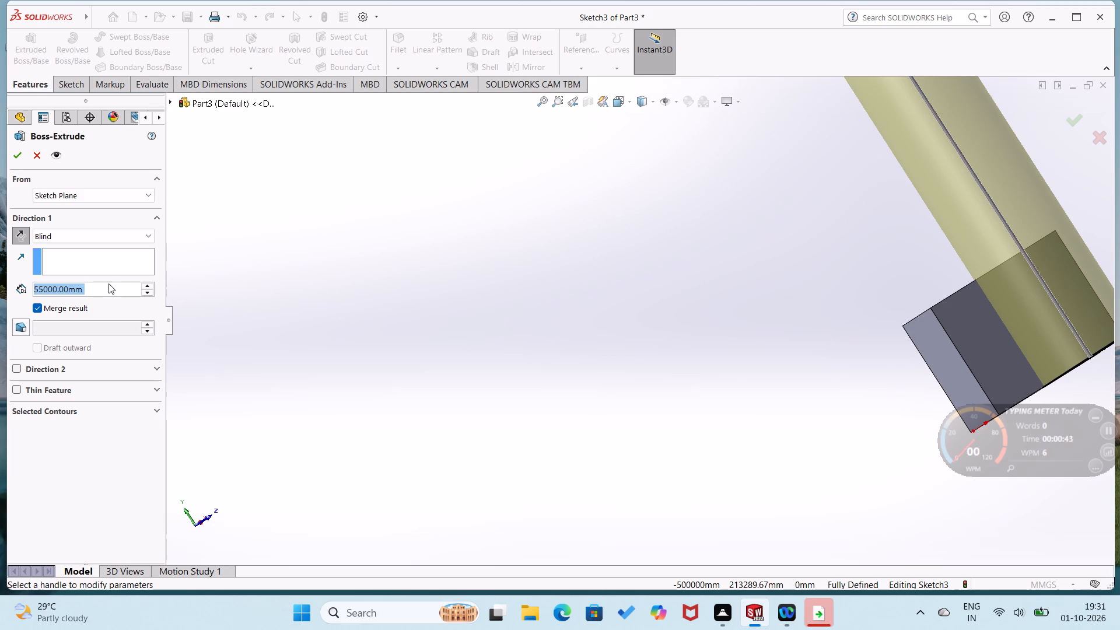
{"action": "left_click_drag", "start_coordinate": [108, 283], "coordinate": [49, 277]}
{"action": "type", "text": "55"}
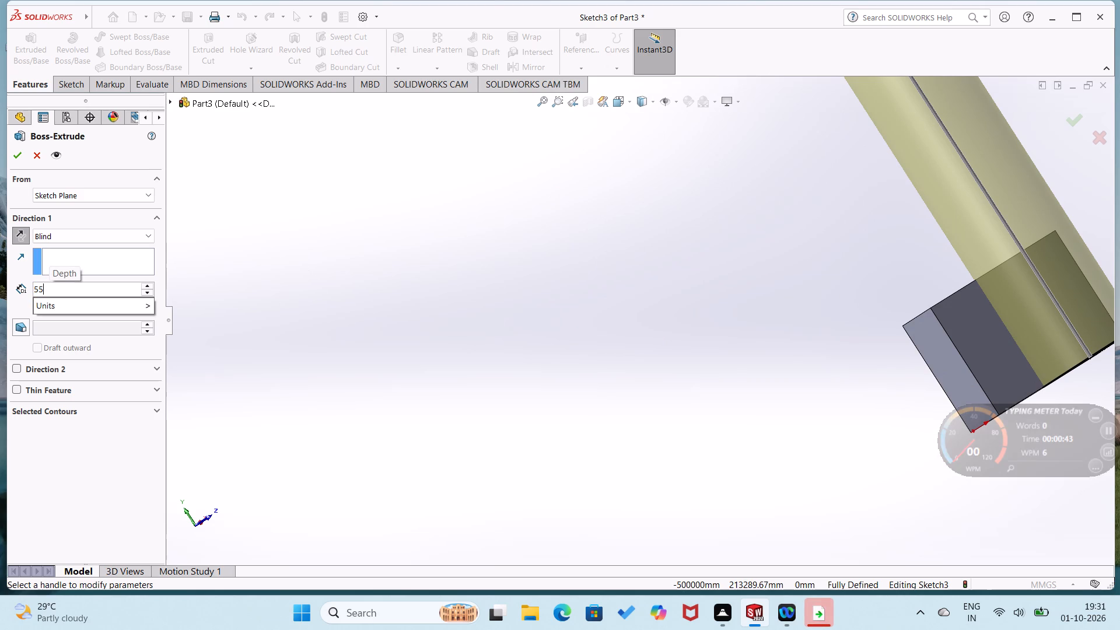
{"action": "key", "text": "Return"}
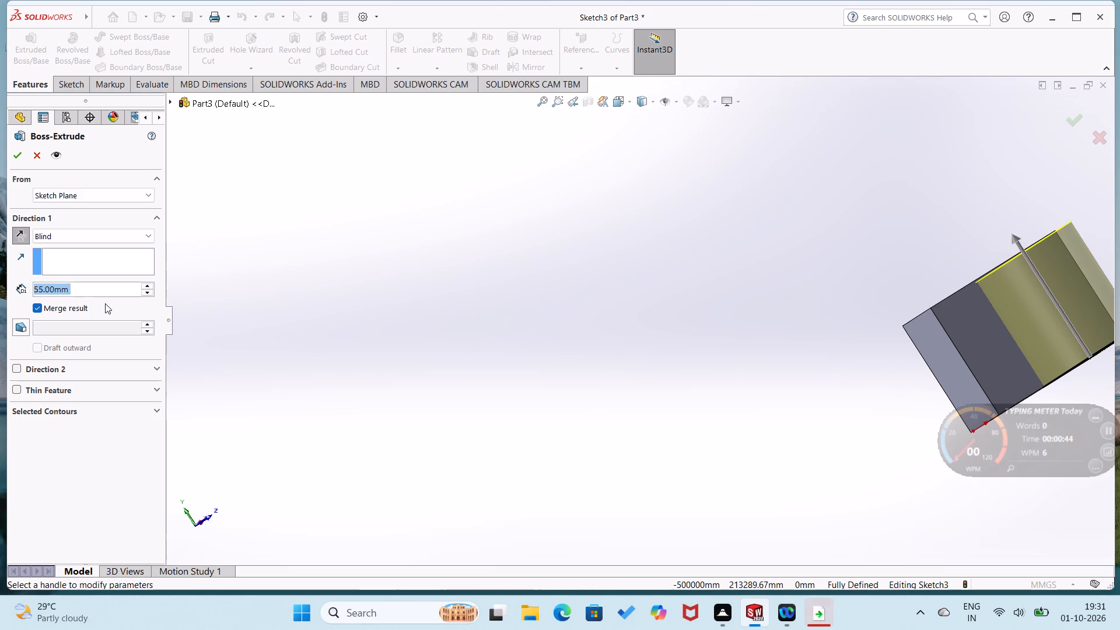
Complete the circle's boss extrusion with a 65 mm Direction 1 depth and a 10 mm blind Direction 2.
{"action": "type", "text": "65"}
{"action": "key", "text": "Return"}
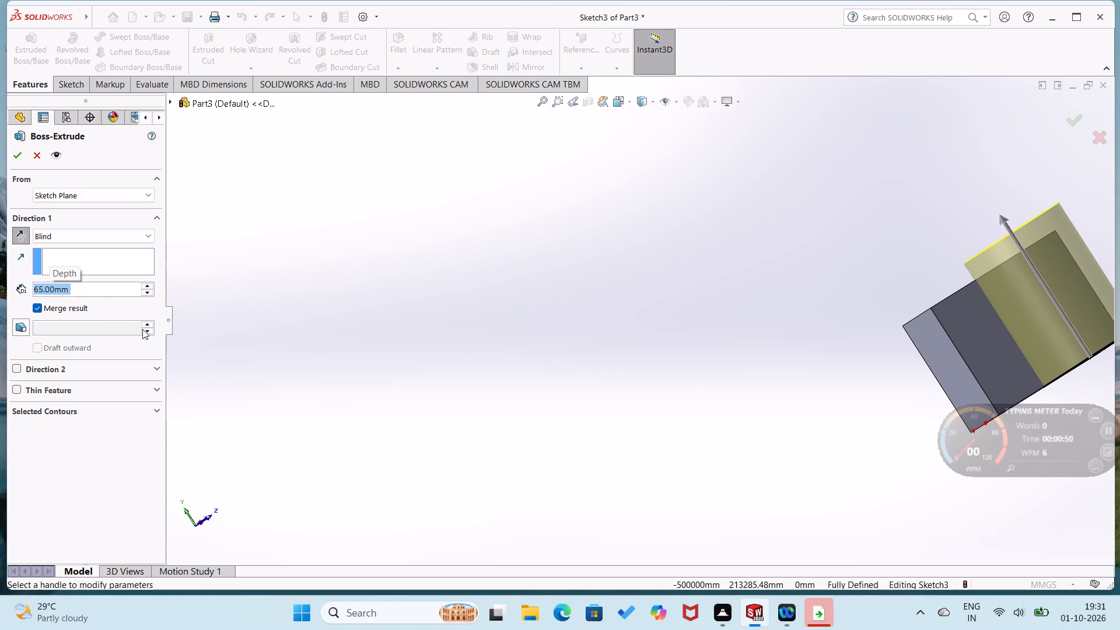
{"action": "left_click", "coordinate": [15, 365]}
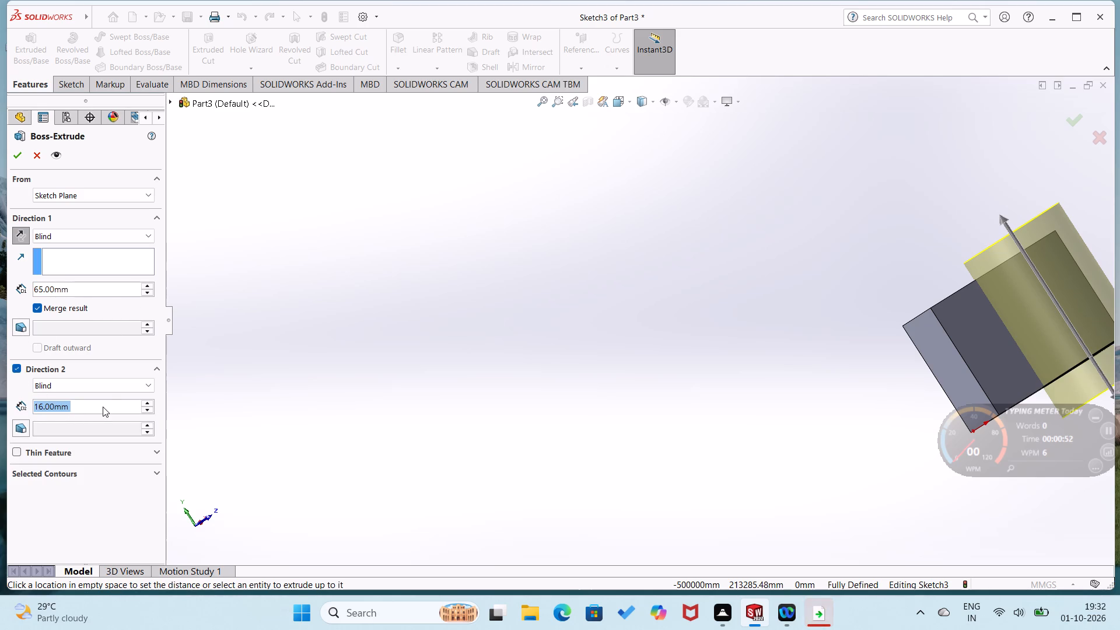
{"action": "type", "text": "10"}
{"action": "key", "text": "Return"}
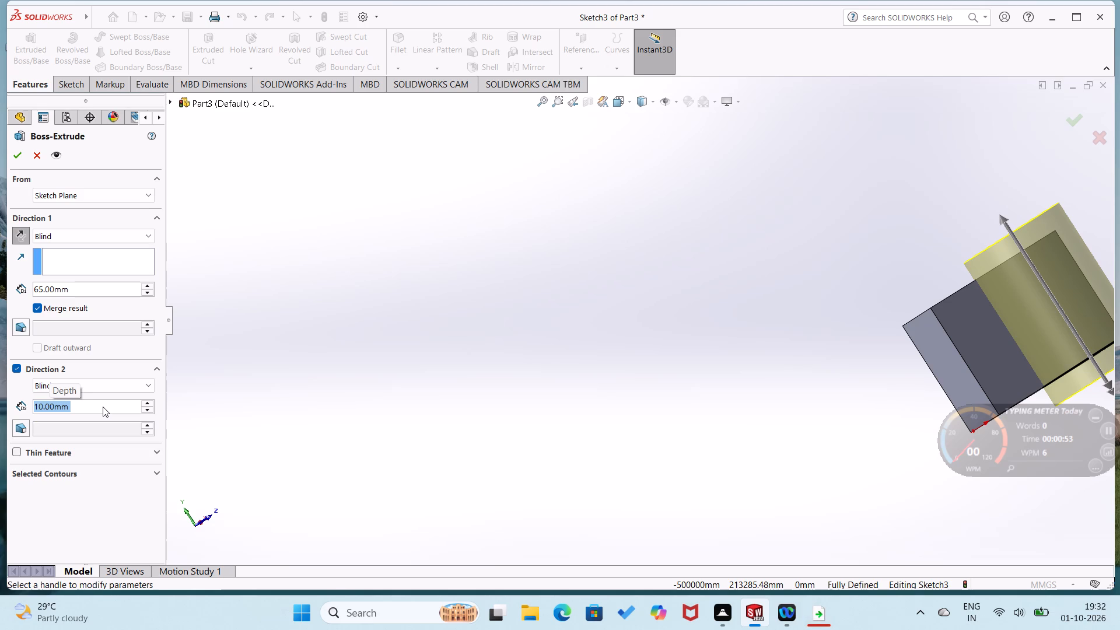
{"action": "left_click", "coordinate": [14, 158]}
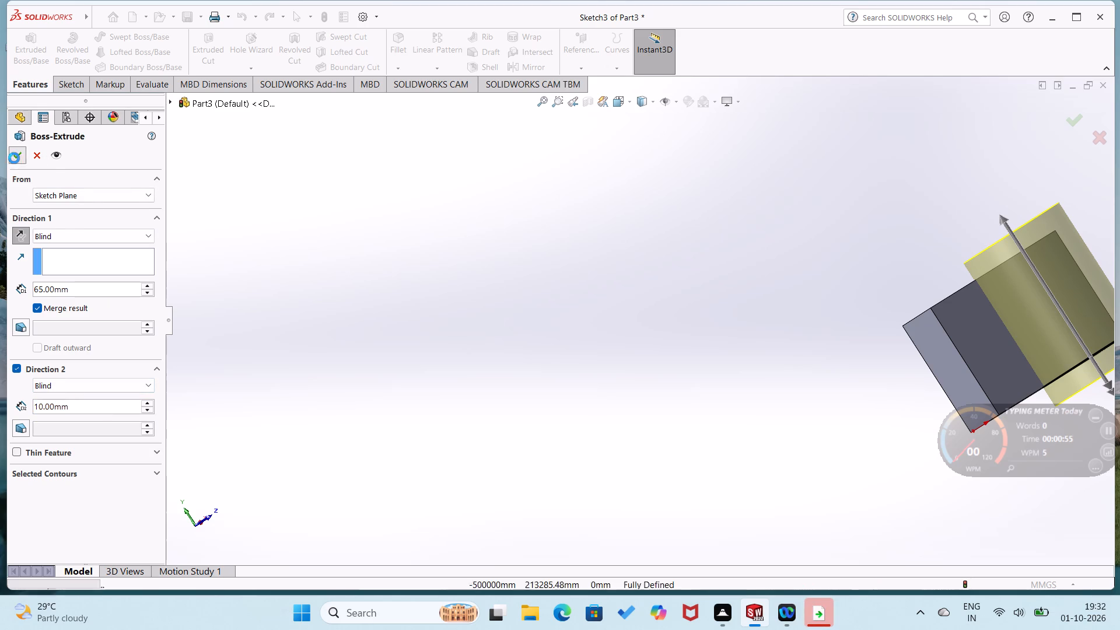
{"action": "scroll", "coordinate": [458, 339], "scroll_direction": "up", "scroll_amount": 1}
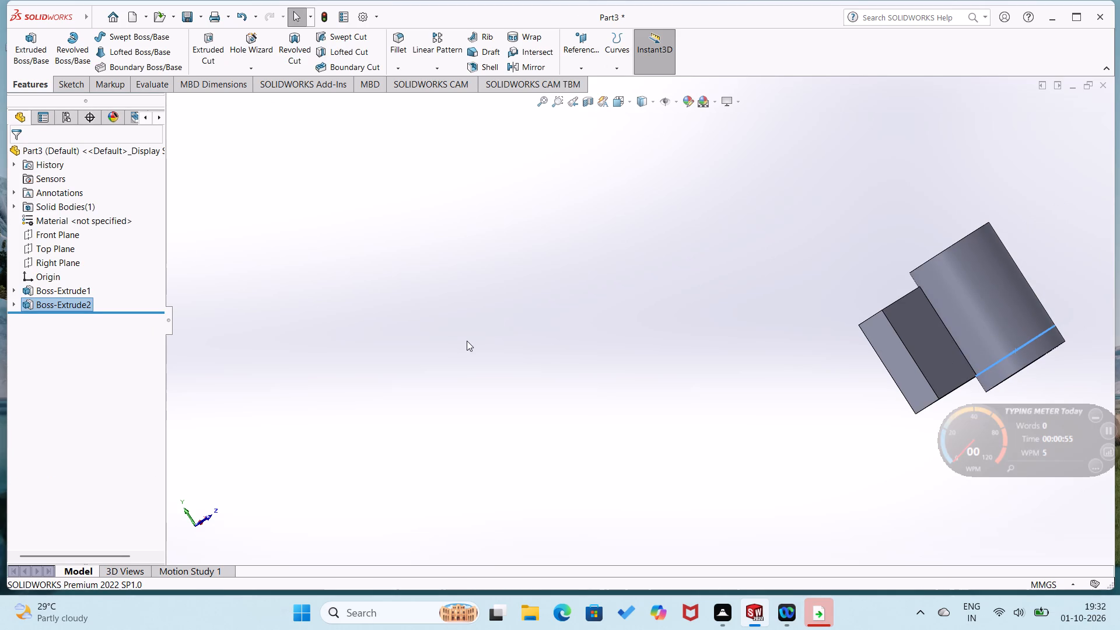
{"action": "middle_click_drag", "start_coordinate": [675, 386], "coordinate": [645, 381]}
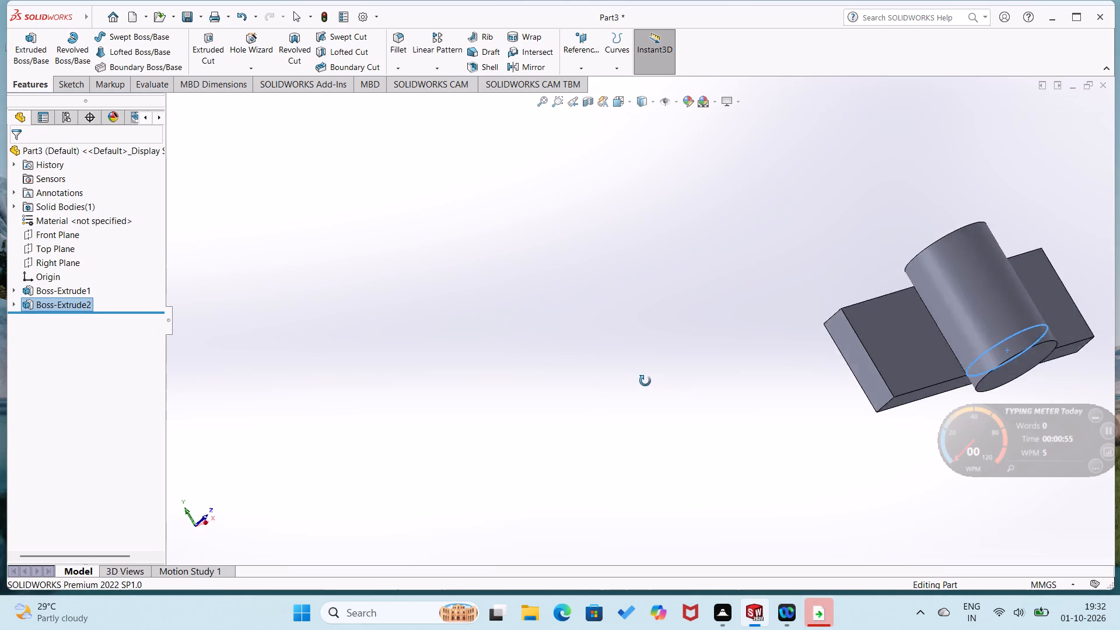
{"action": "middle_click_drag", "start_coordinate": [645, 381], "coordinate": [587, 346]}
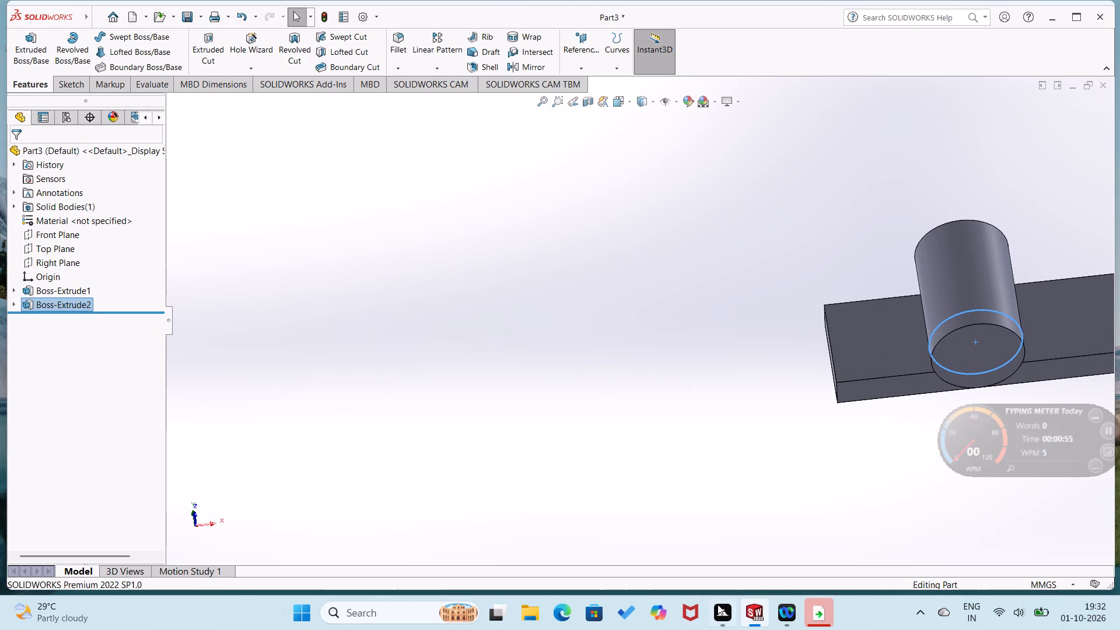
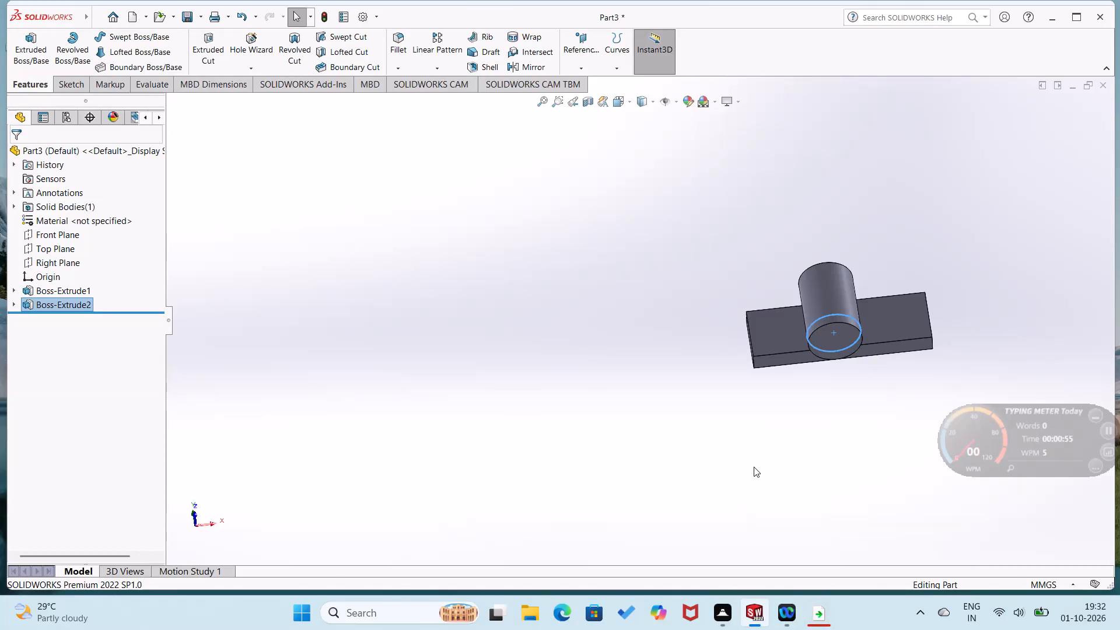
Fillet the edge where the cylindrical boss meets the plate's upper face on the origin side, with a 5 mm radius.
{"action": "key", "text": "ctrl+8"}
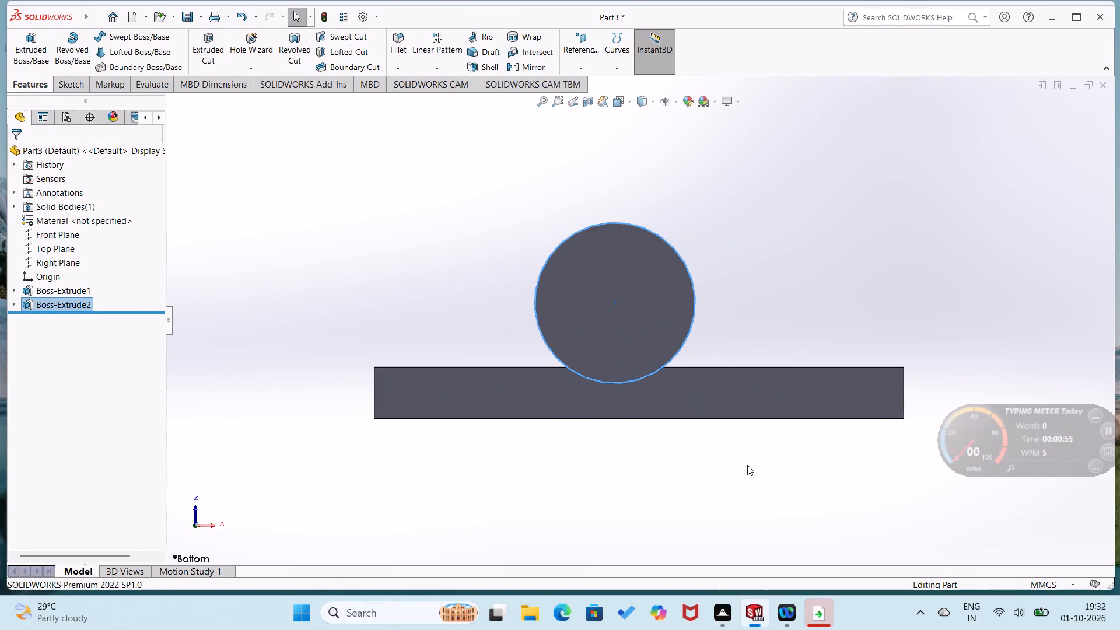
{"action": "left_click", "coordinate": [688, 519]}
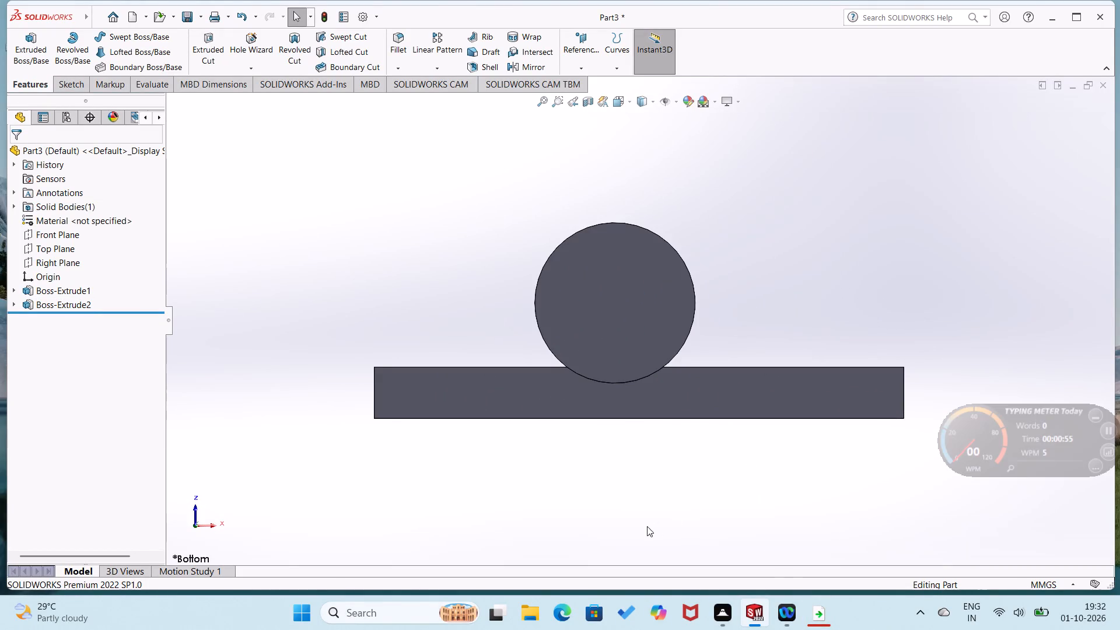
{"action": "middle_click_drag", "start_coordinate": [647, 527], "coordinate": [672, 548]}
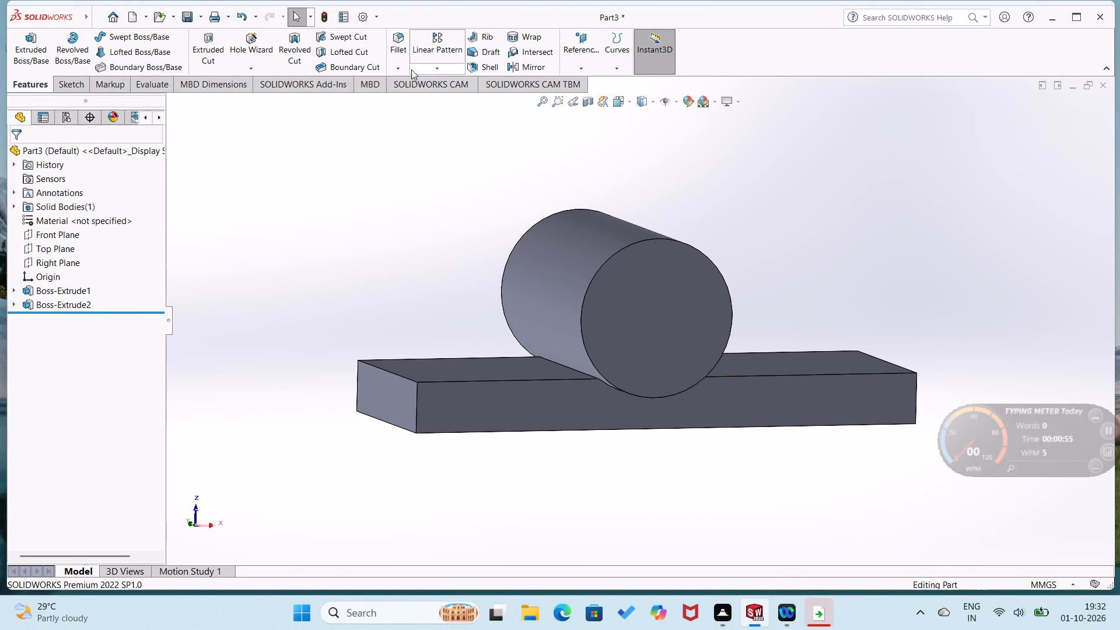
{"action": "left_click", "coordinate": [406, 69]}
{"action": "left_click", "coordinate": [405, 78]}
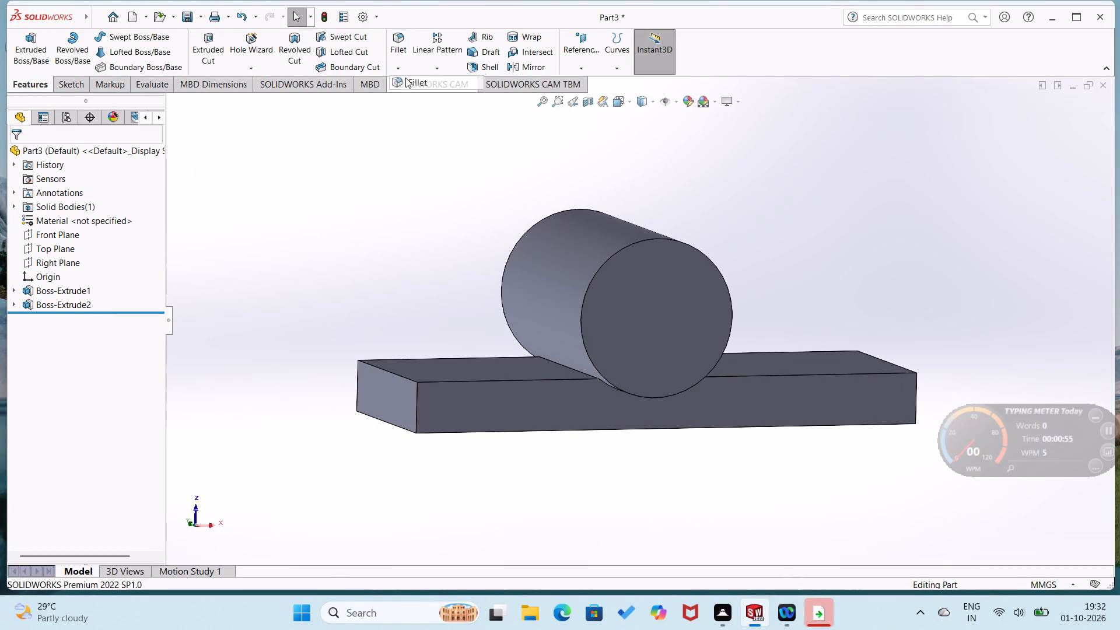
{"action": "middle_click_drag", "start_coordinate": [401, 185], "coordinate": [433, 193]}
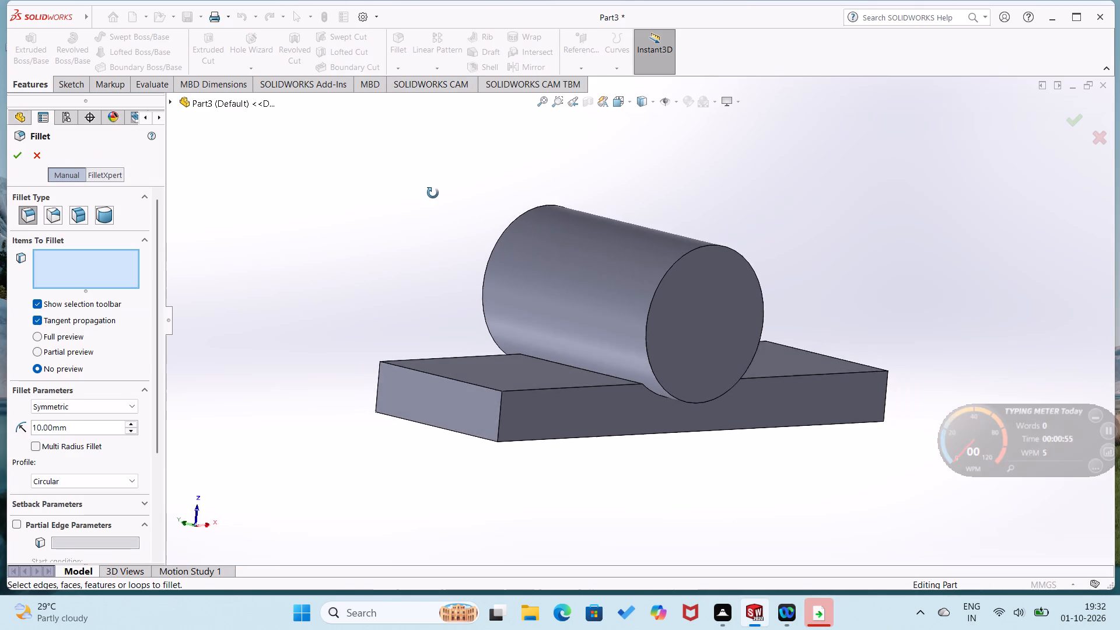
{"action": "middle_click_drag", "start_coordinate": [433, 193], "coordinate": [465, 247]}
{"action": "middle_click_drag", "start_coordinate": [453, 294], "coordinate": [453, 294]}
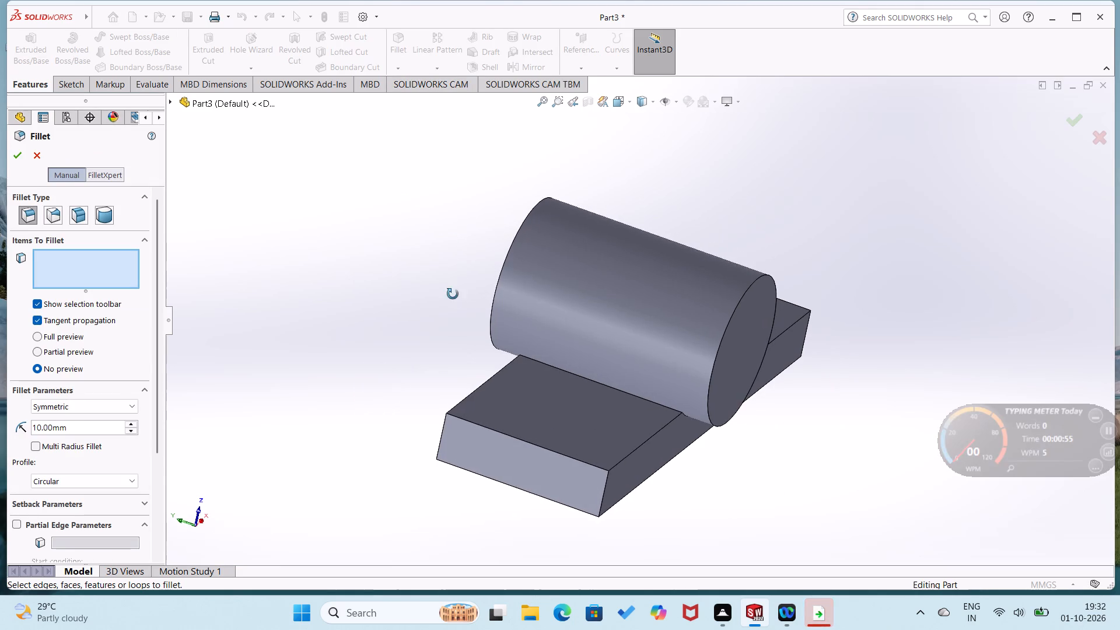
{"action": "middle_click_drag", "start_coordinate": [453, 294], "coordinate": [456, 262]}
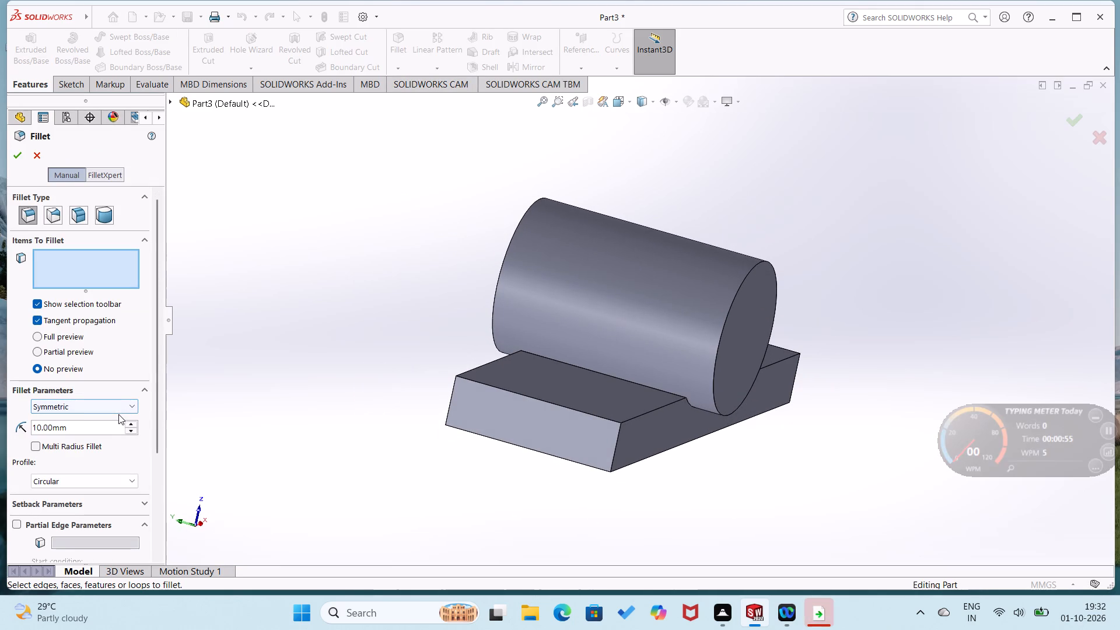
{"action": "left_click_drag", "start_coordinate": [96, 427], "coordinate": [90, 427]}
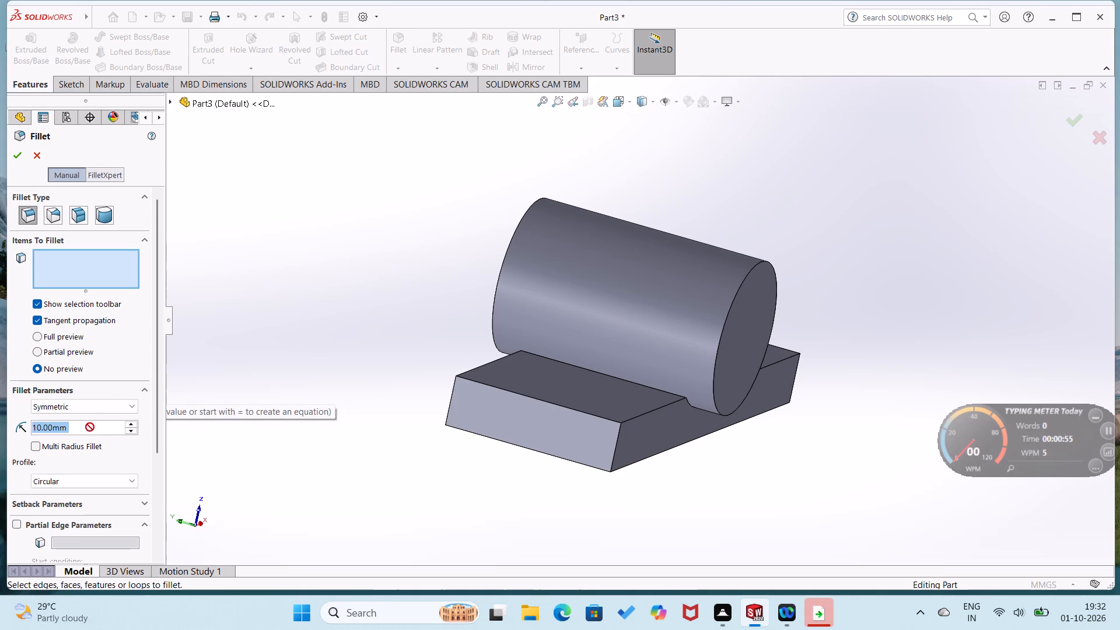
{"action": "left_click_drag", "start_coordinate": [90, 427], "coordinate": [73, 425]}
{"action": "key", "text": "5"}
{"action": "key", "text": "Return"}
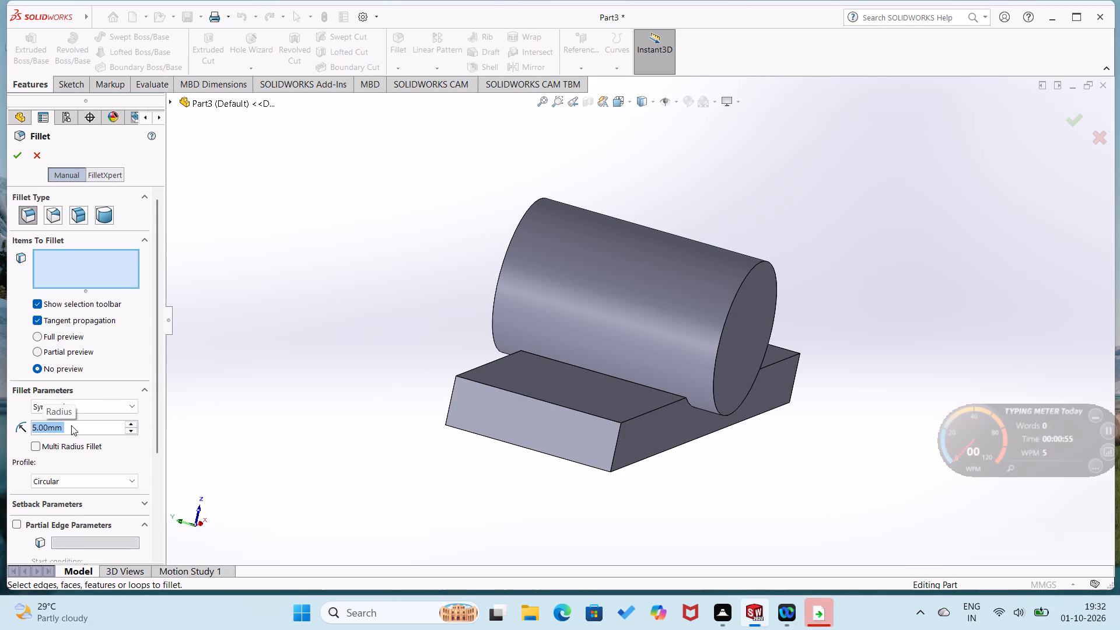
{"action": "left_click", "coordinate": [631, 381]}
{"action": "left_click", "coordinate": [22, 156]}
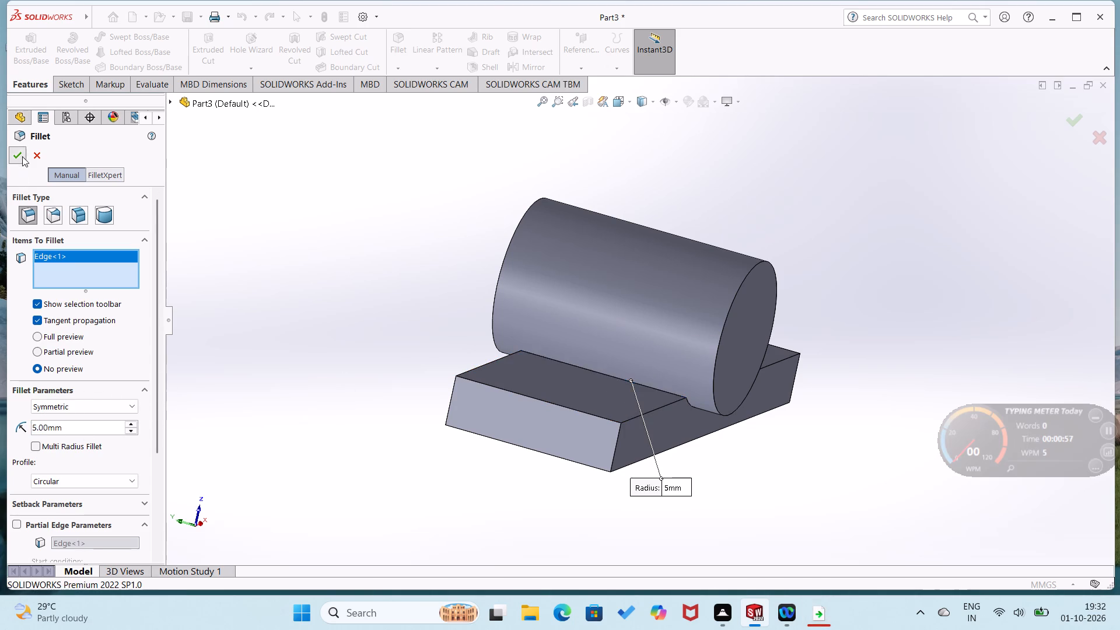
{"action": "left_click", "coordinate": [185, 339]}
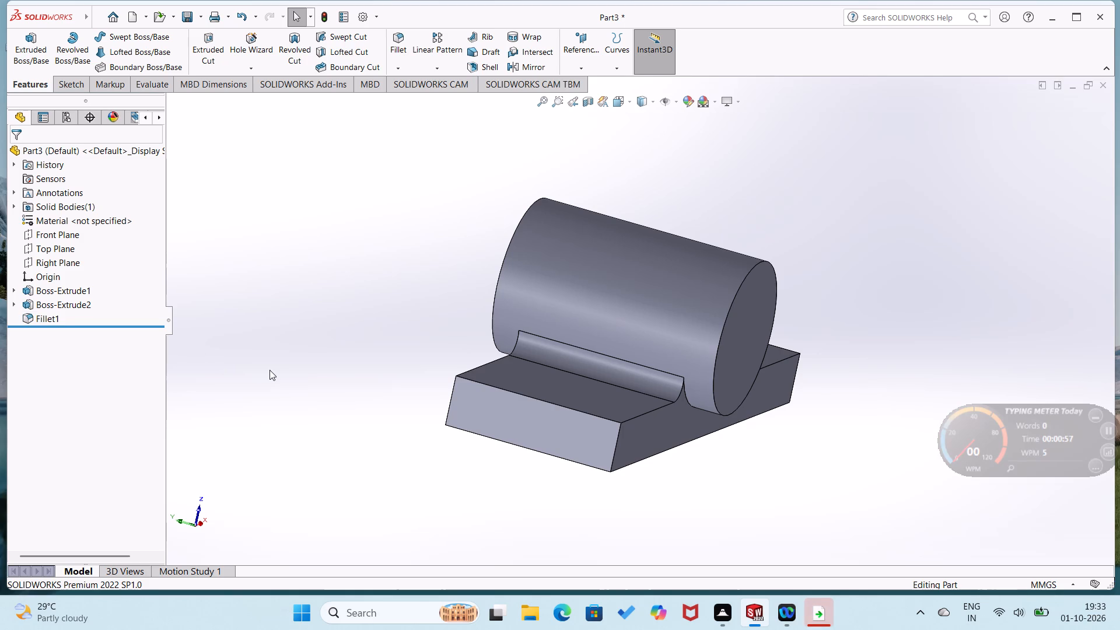
Fillet the edge between the cylindrical boss and the plate's upper face on the side away from the origin, with a 3 mm radius.
{"action": "middle_click_drag", "start_coordinate": [279, 377], "coordinate": [180, 410]}
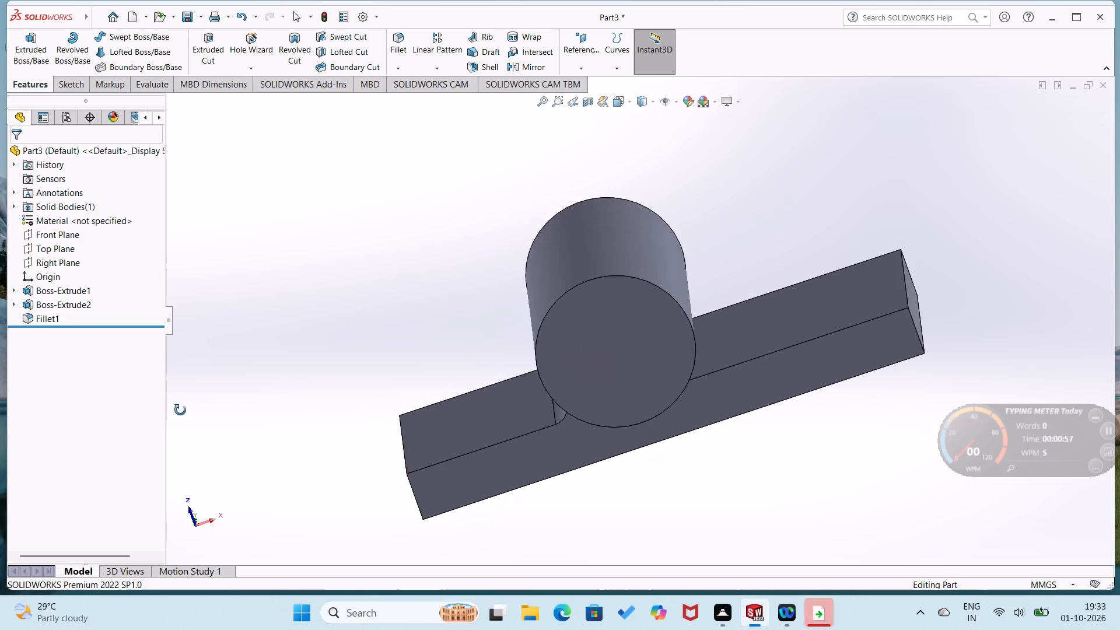
{"action": "middle_click_drag", "start_coordinate": [180, 410], "coordinate": [168, 439]}
{"action": "left_click", "coordinate": [393, 68]}
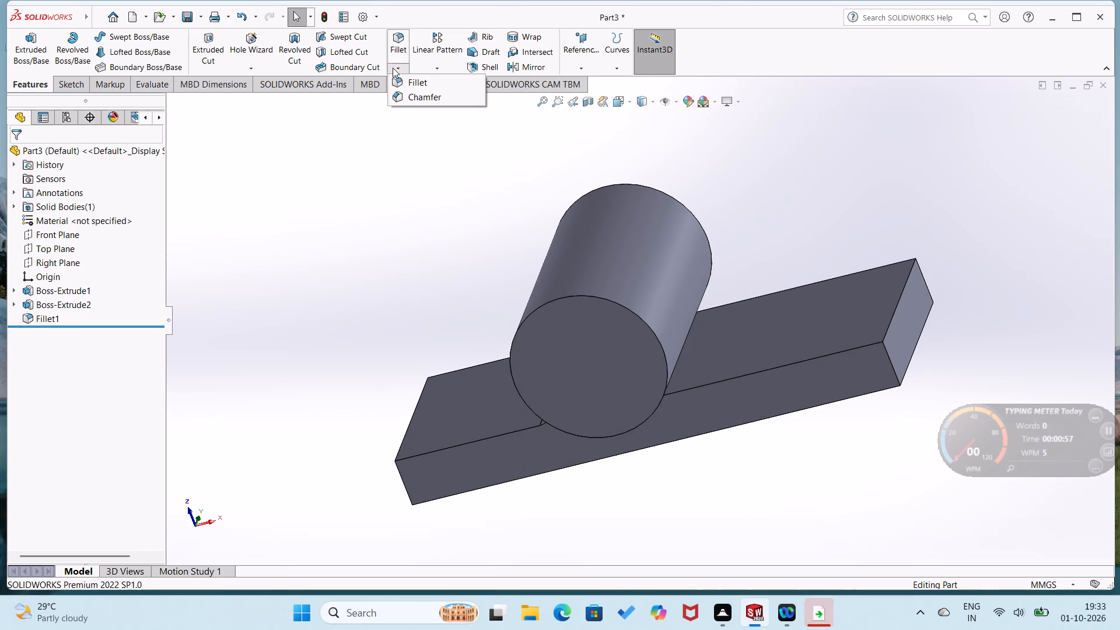
{"action": "left_click", "coordinate": [402, 79]}
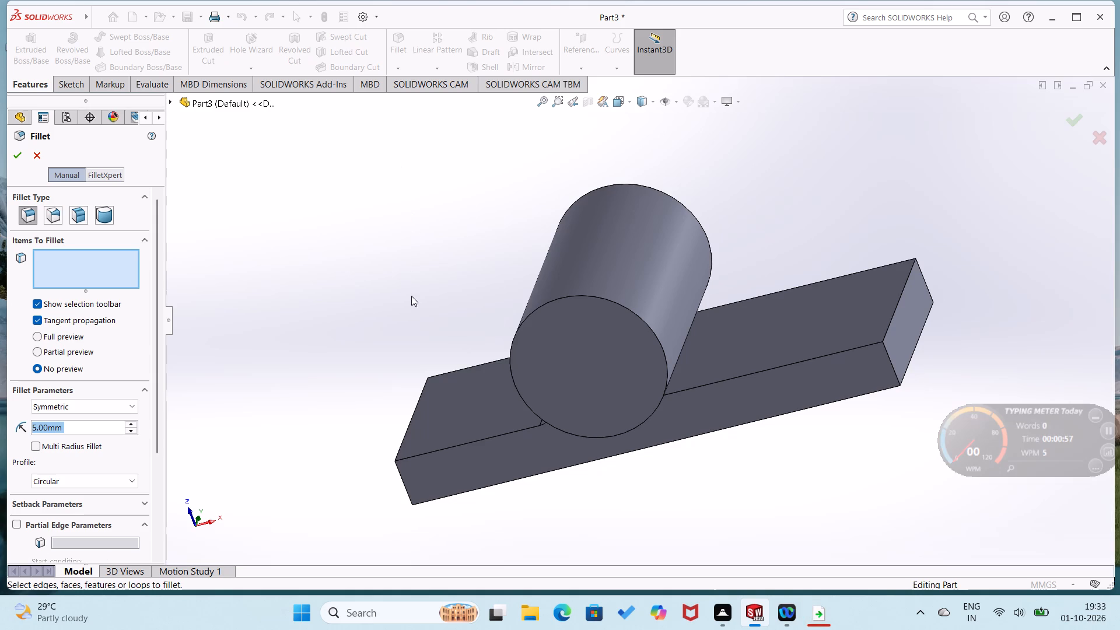
{"action": "key", "text": "3"}
{"action": "key", "text": "Return"}
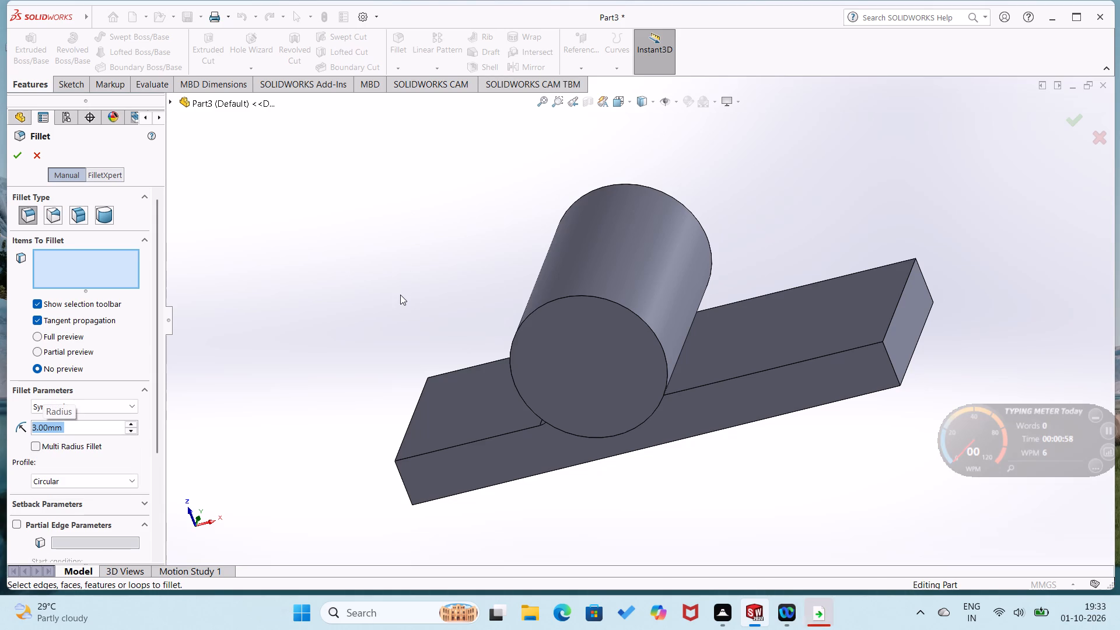
{"action": "middle_click_drag", "start_coordinate": [697, 346], "coordinate": [679, 387]}
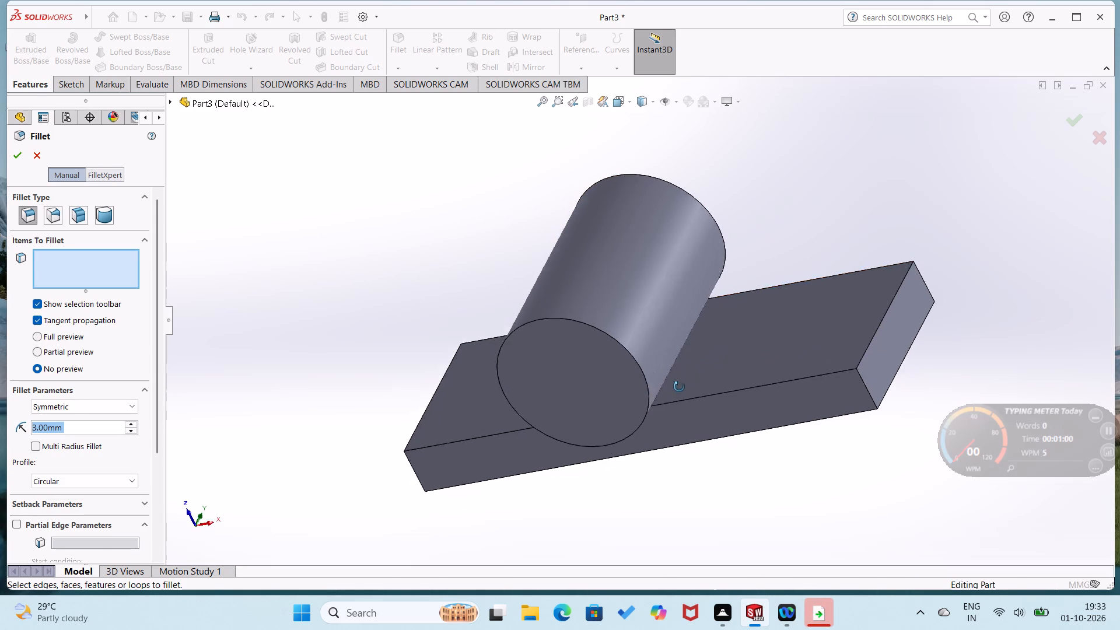
{"action": "middle_click_drag", "start_coordinate": [679, 387], "coordinate": [672, 399]}
{"action": "left_click", "coordinate": [660, 381]}
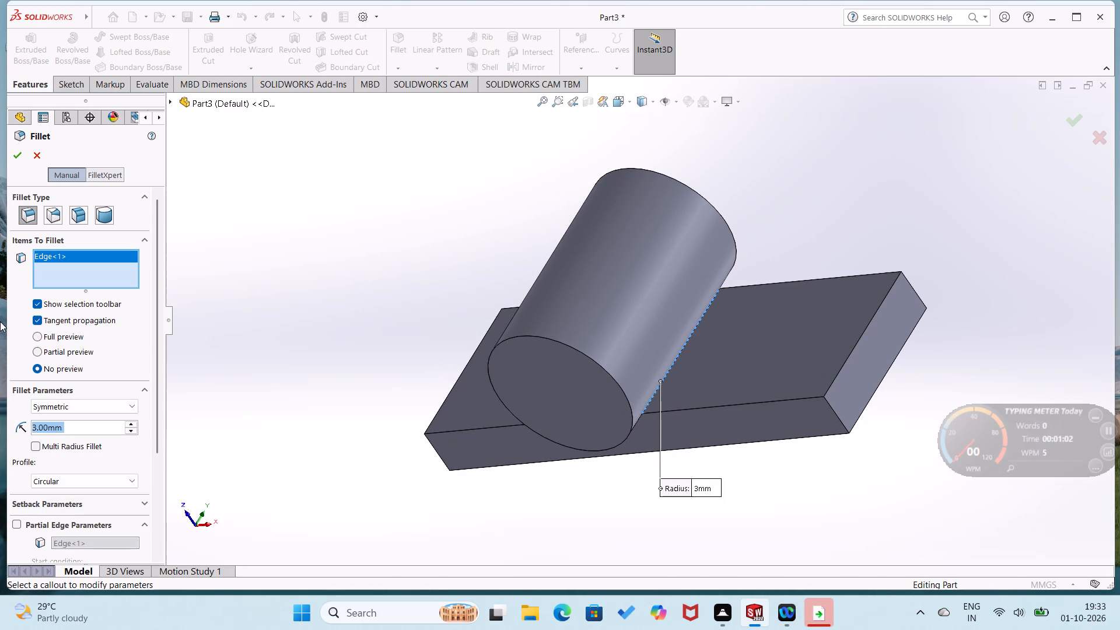
{"action": "left_click", "coordinate": [14, 162]}
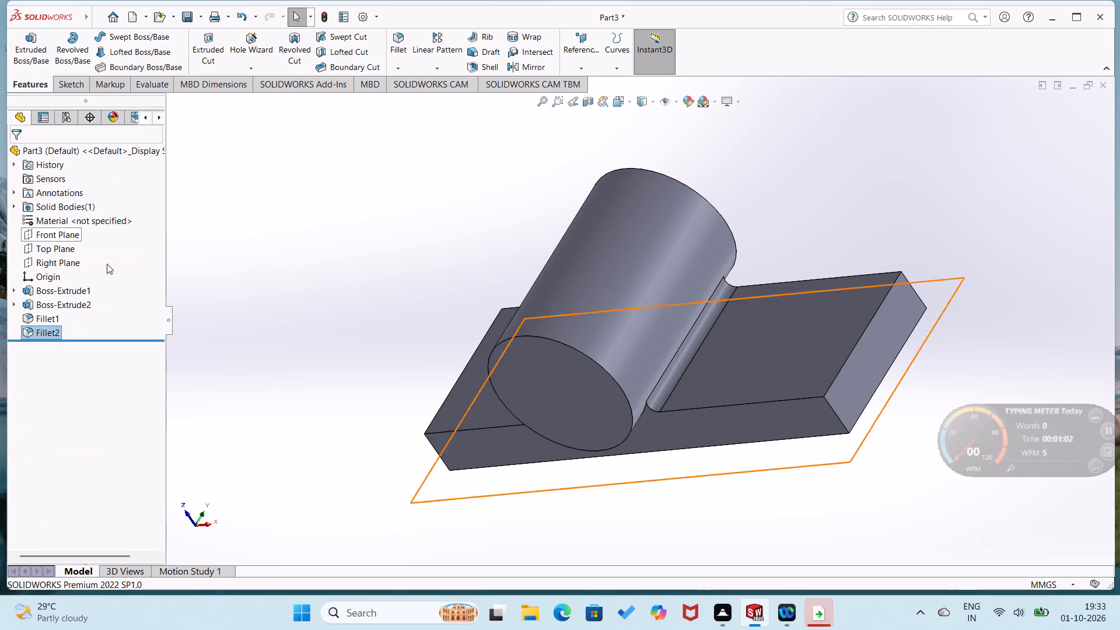
{"action": "left_click", "coordinate": [249, 376]}
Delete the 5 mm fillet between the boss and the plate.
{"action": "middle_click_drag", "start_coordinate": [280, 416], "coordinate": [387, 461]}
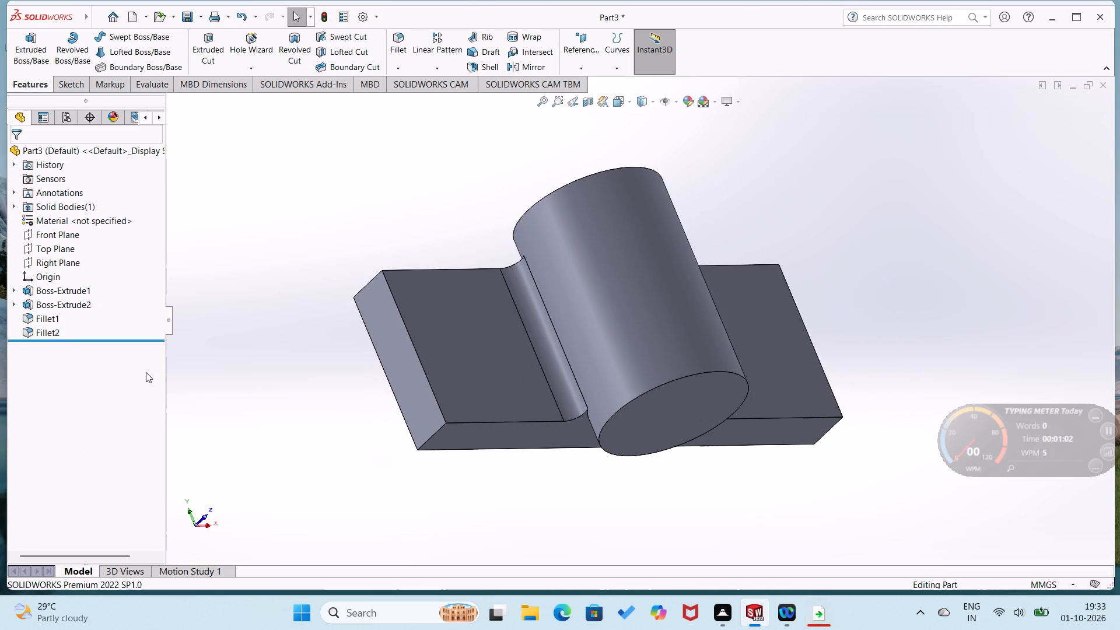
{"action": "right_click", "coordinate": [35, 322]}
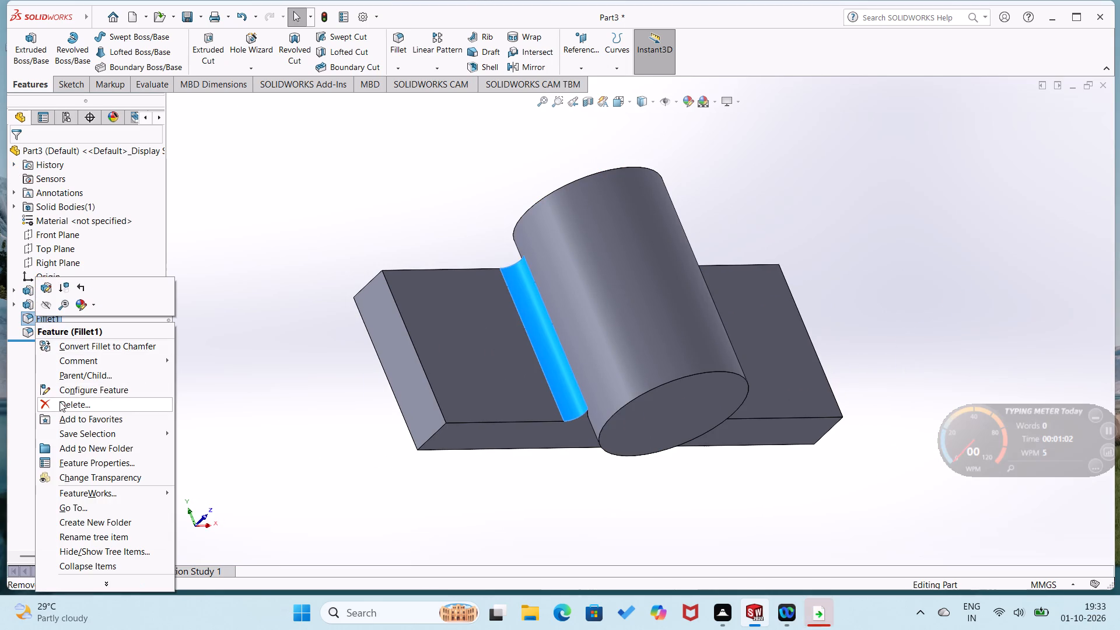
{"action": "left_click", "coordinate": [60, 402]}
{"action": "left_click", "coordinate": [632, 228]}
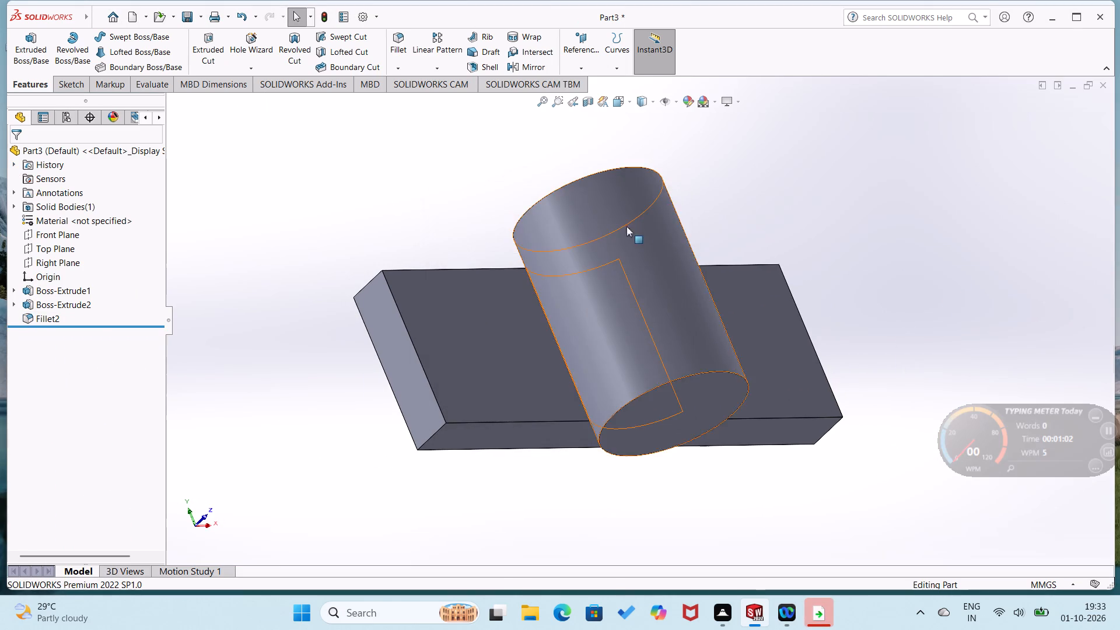
Fillet the origin-side edge between the cylindrical boss and the plate's upper face with a 3 mm radius.
{"action": "left_click", "coordinate": [404, 67]}
{"action": "left_click", "coordinate": [404, 84]}
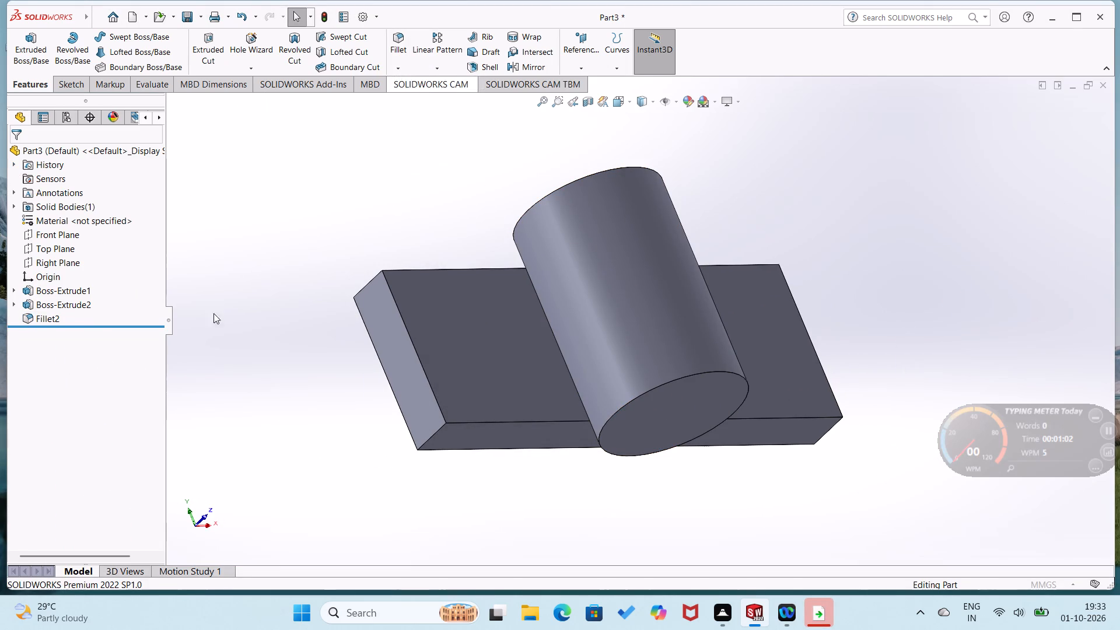
{"action": "left_click", "coordinate": [587, 409]}
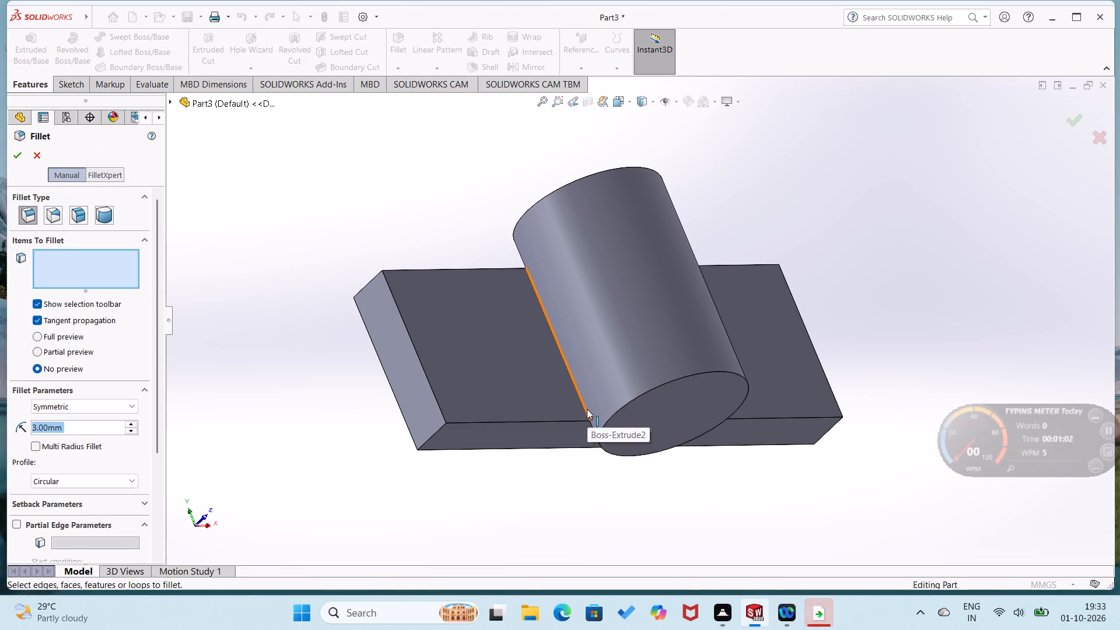
{"action": "left_click", "coordinate": [10, 157]}
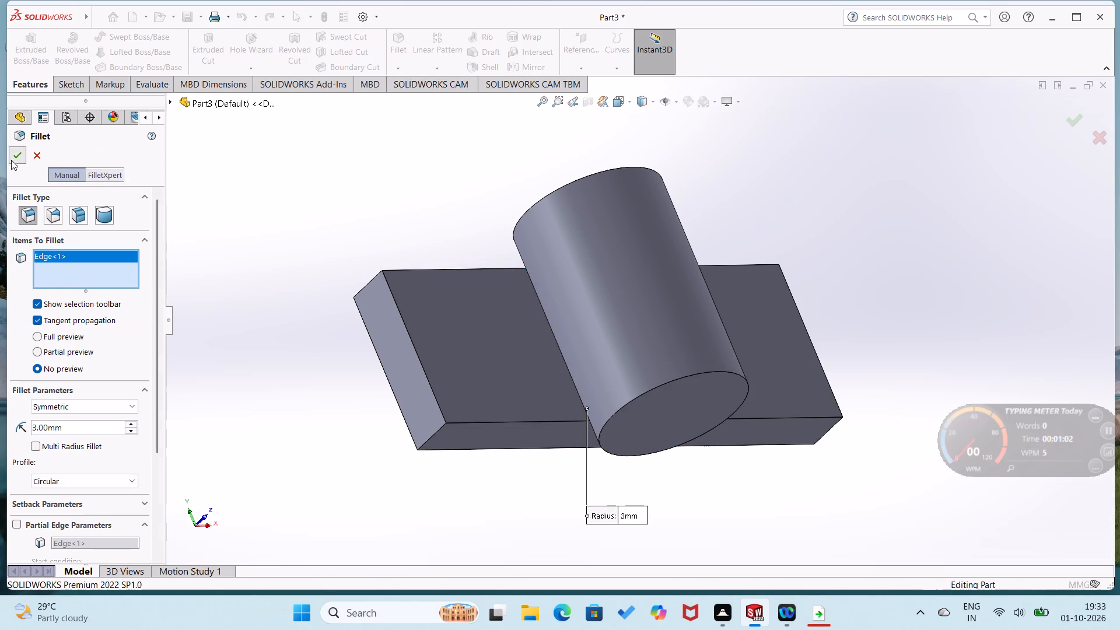
{"action": "left_click", "coordinate": [236, 359]}
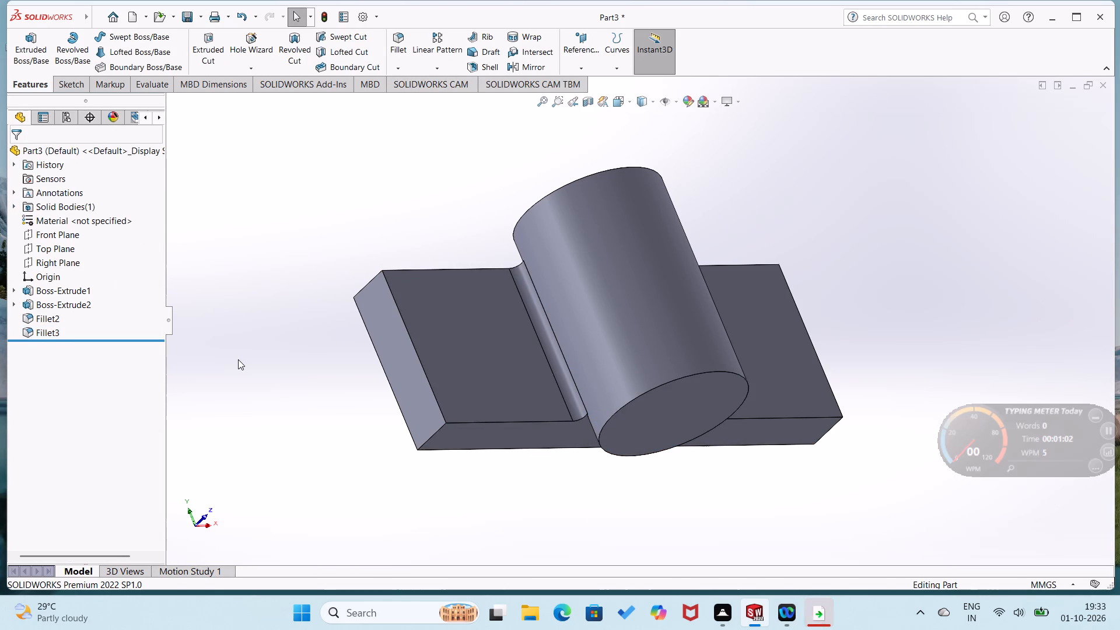
Sketch a circle about 26 mm in diameter on the boss's projecting end face, centred on the boss axis.
{"action": "middle_click_drag", "start_coordinate": [405, 398], "coordinate": [426, 276]}
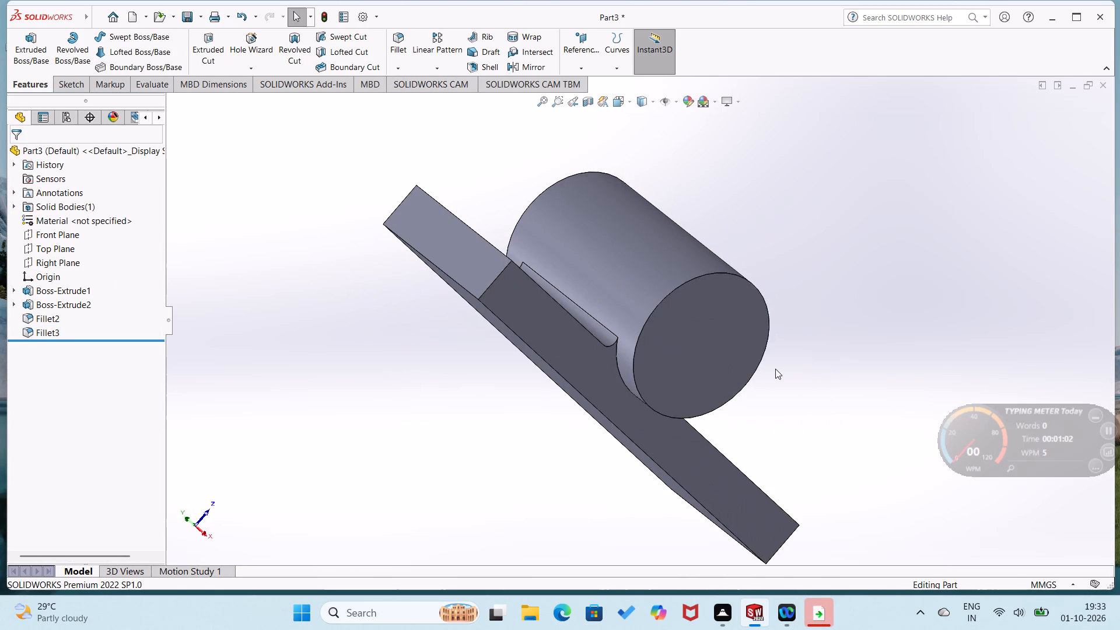
{"action": "right_click", "coordinate": [720, 352]}
{"action": "left_click", "coordinate": [747, 334]}
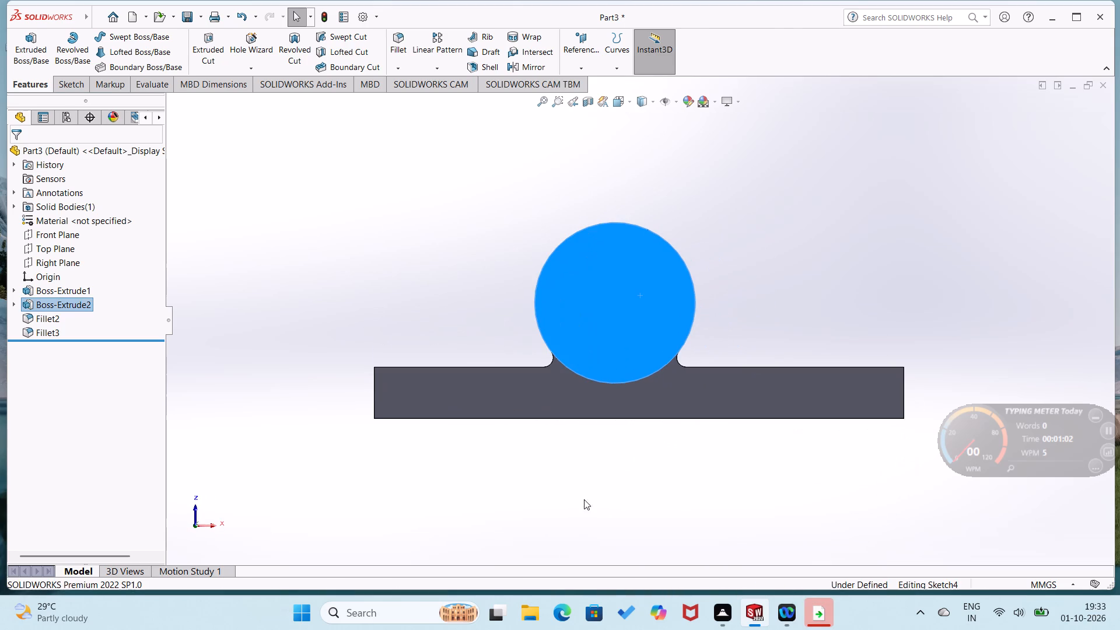
{"action": "right_click_drag", "start_coordinate": [576, 505], "coordinate": [719, 471]}
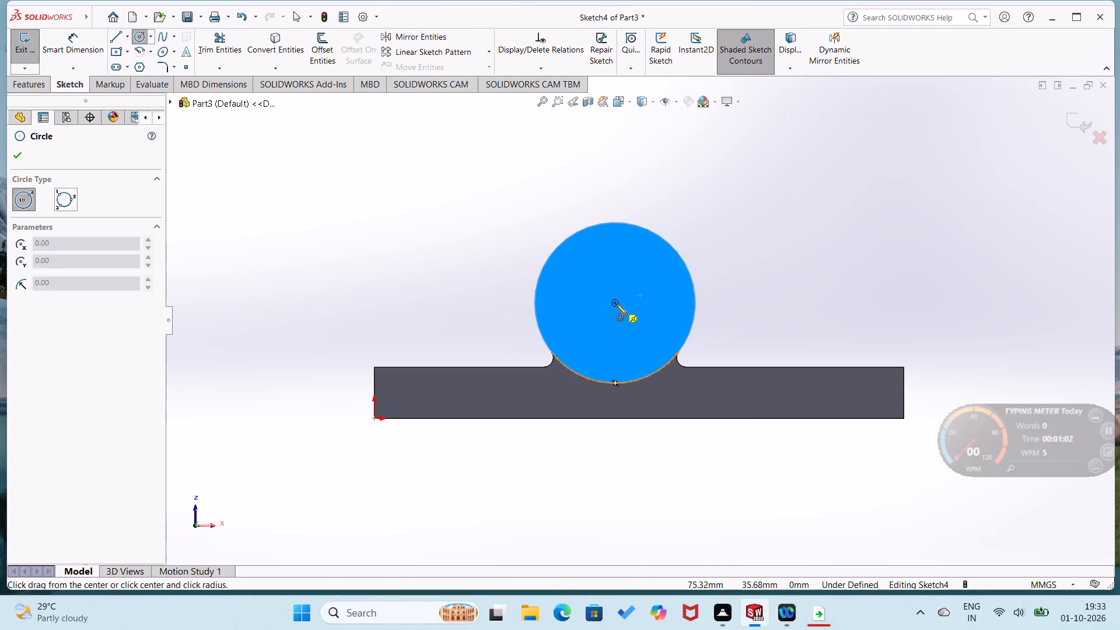
{"action": "left_click", "coordinate": [616, 302]}
{"action": "left_click", "coordinate": [637, 338]}
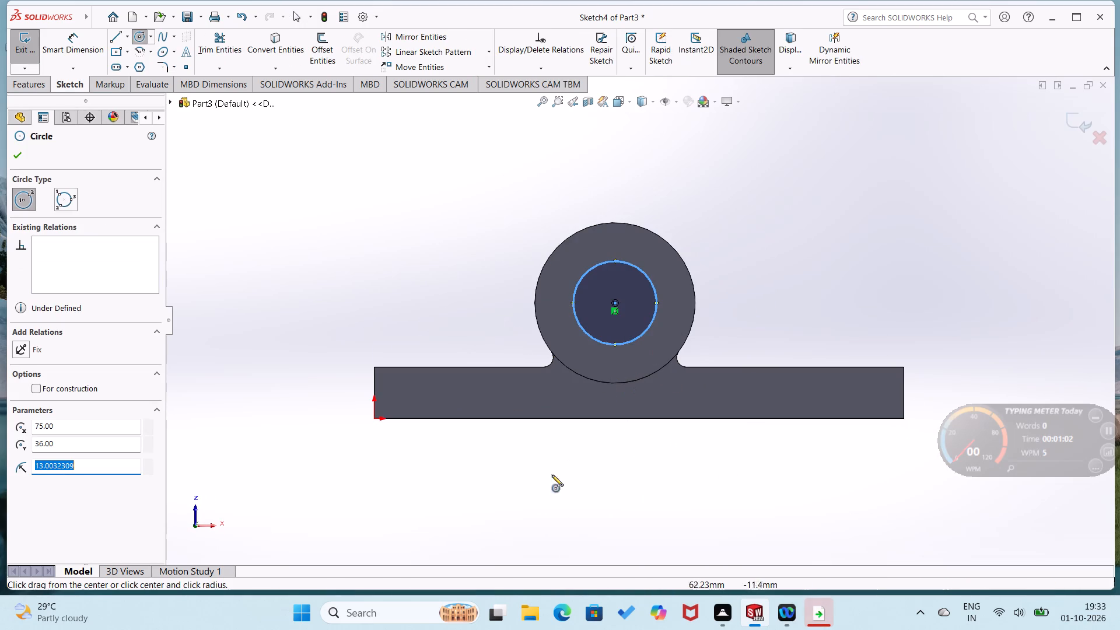
Dimension the sketched circle's diameter as 25 mm.
{"action": "right_click_drag", "start_coordinate": [437, 565], "coordinate": [492, 351]}
{"action": "left_click", "coordinate": [583, 332]}
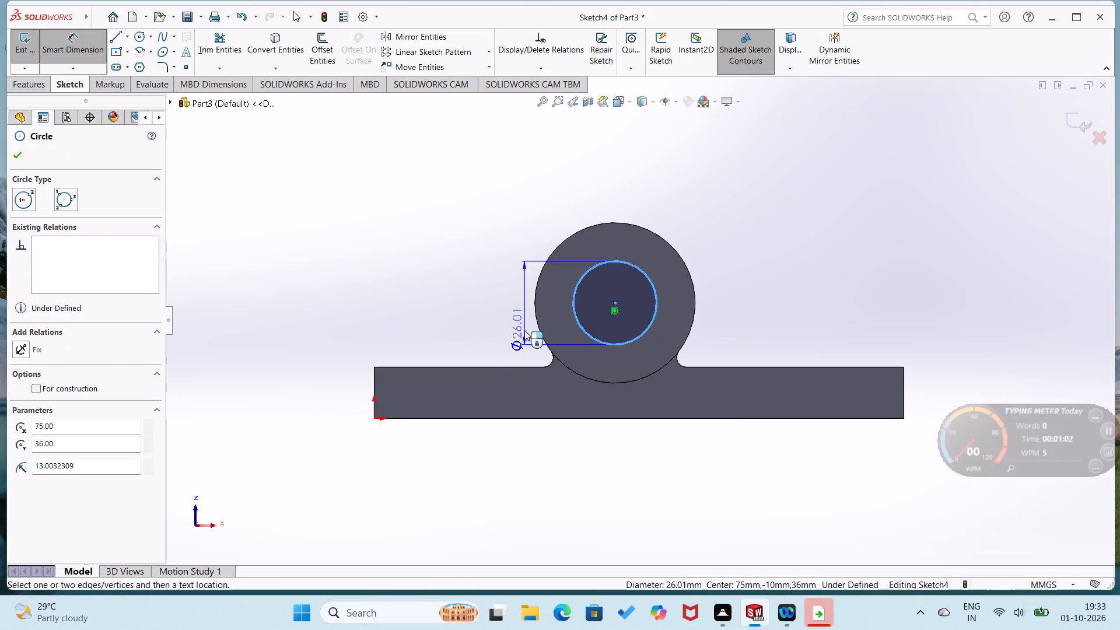
{"action": "left_click", "coordinate": [523, 329]}
{"action": "type", "text": "25"}
{"action": "key", "text": "Return"}
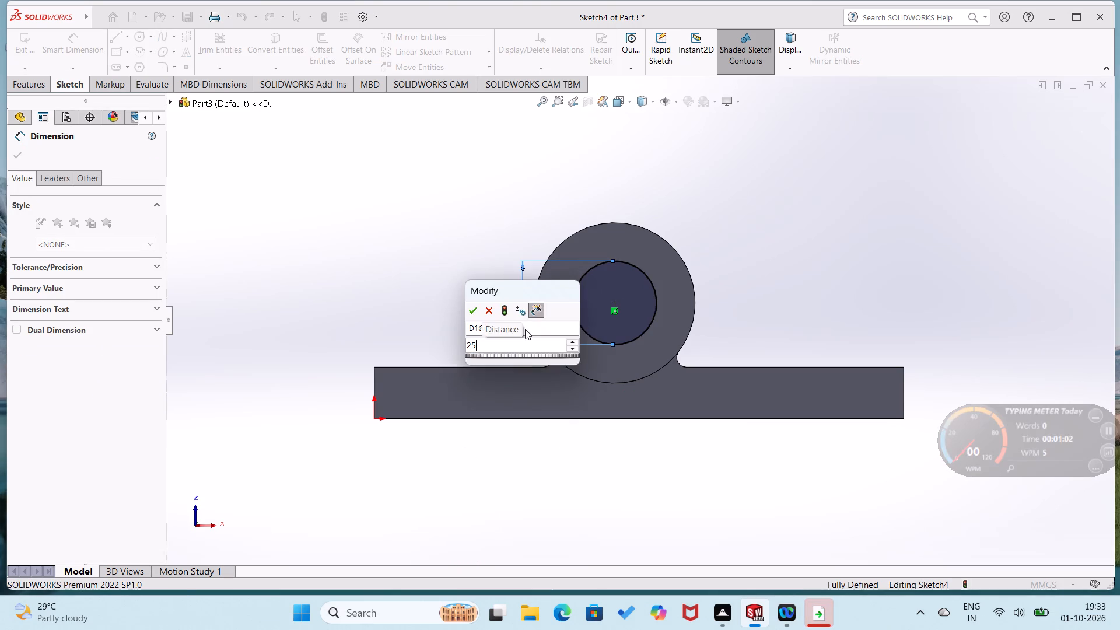
{"action": "left_click", "coordinate": [426, 306]}
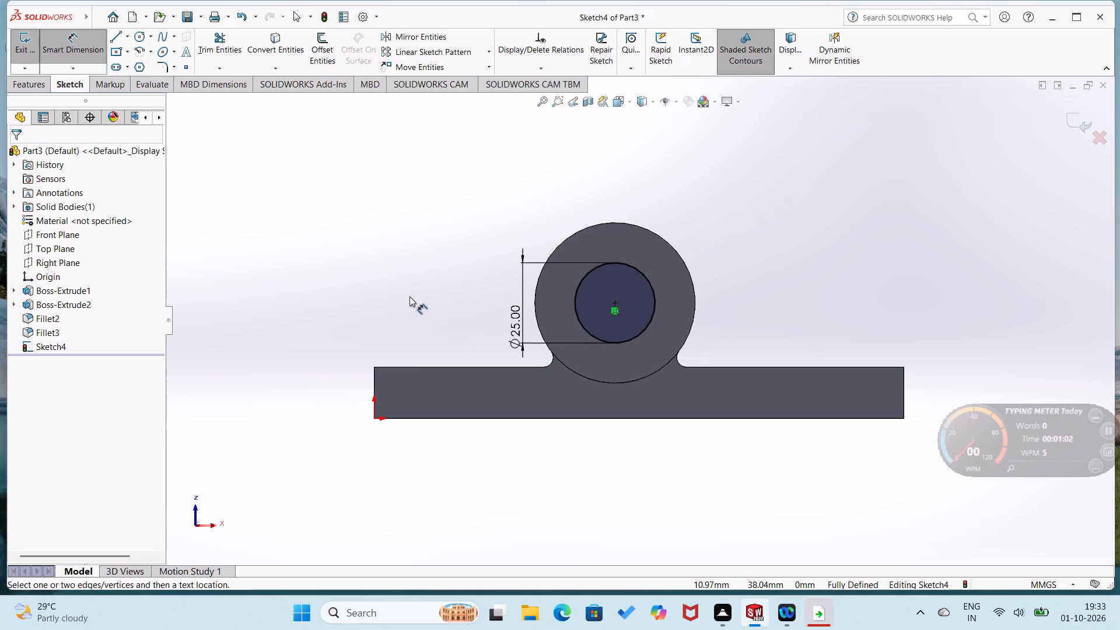
Cut-extrude the 25 mm circle through the boss with a blind depth of 95 mm.
{"action": "left_click", "coordinate": [38, 85]}
{"action": "left_click", "coordinate": [219, 56]}
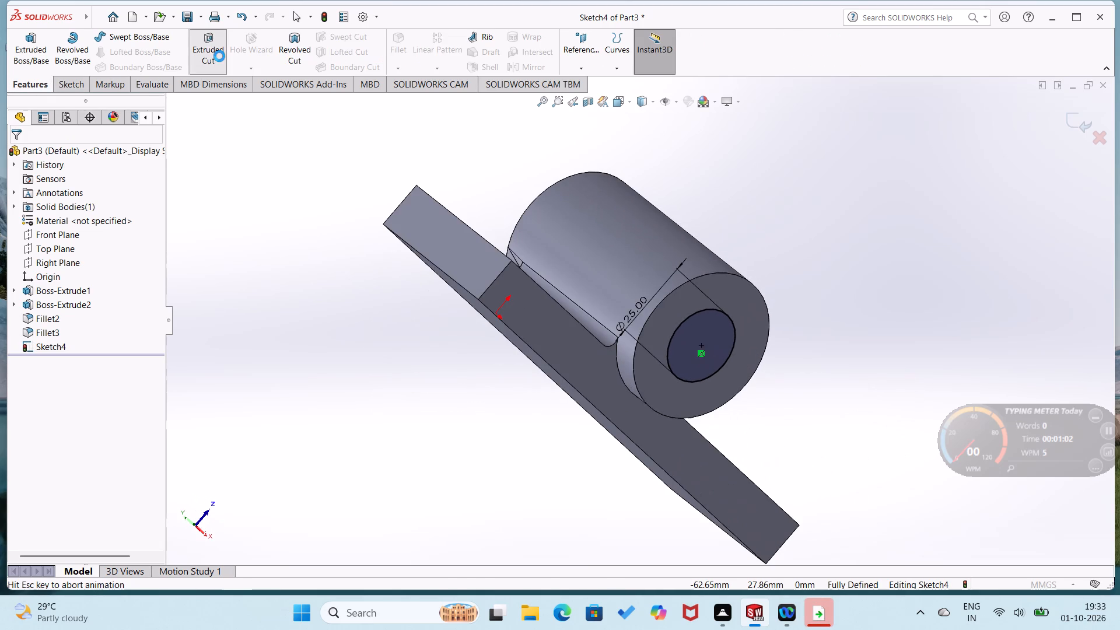
{"action": "triple_click", "coordinate": [145, 287]}
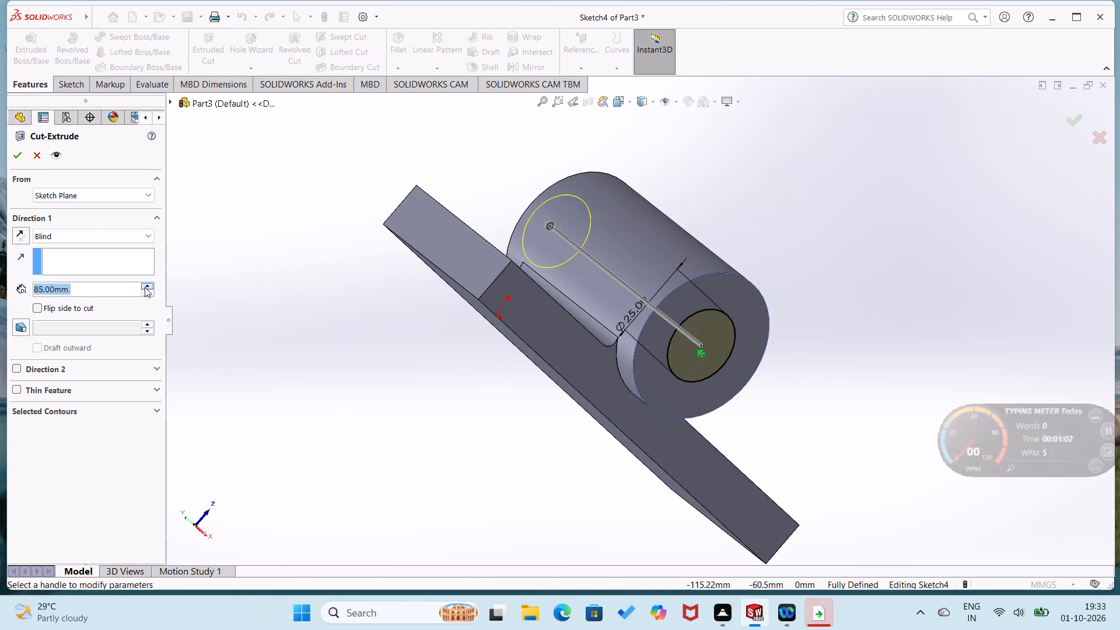
{"action": "left_click", "coordinate": [13, 151]}
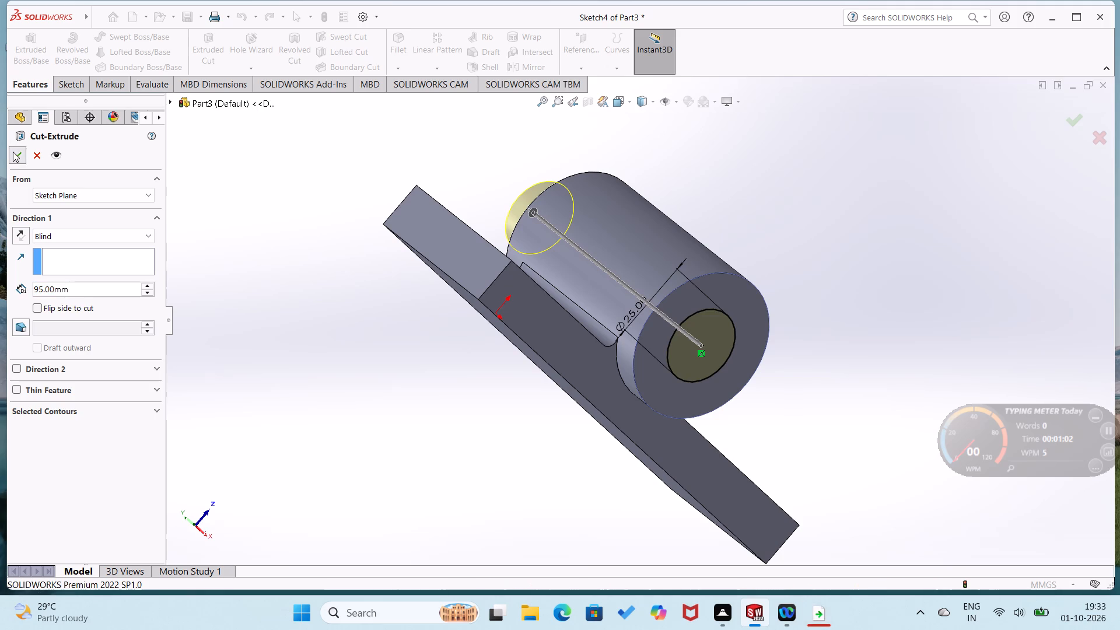
Sketch a circle about 19 mm in diameter on the plate's upper face, on the origin side of the boss.
{"action": "left_click", "coordinate": [253, 402]}
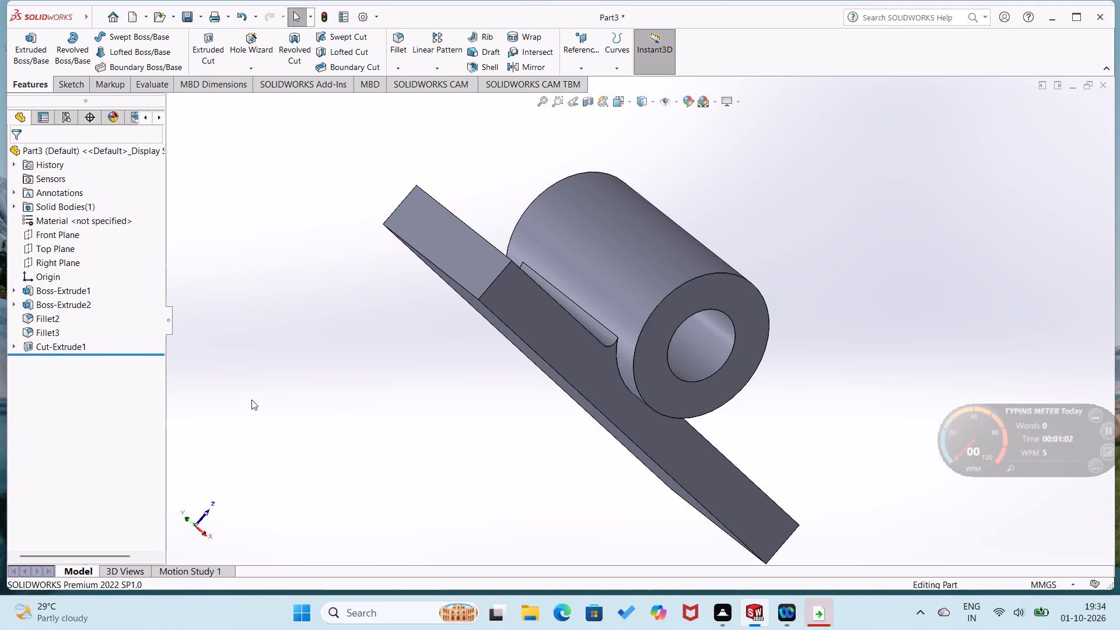
{"action": "middle_click_drag", "start_coordinate": [276, 411], "coordinate": [167, 468]}
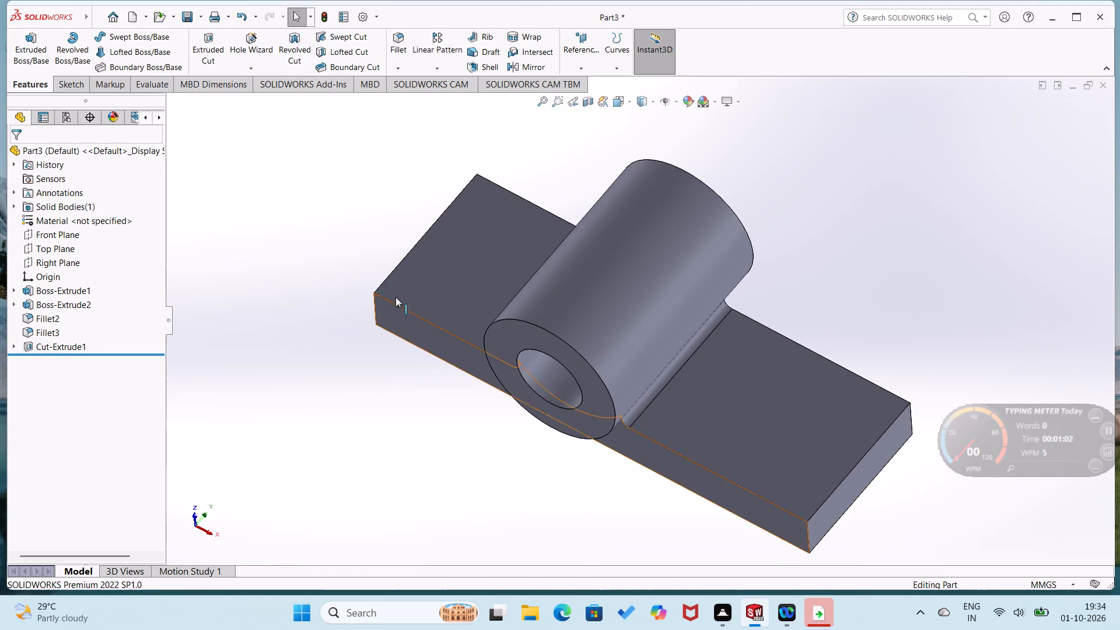
{"action": "right_click", "coordinate": [426, 276]}
{"action": "left_click", "coordinate": [451, 262]}
{"action": "left_click", "coordinate": [264, 372]}
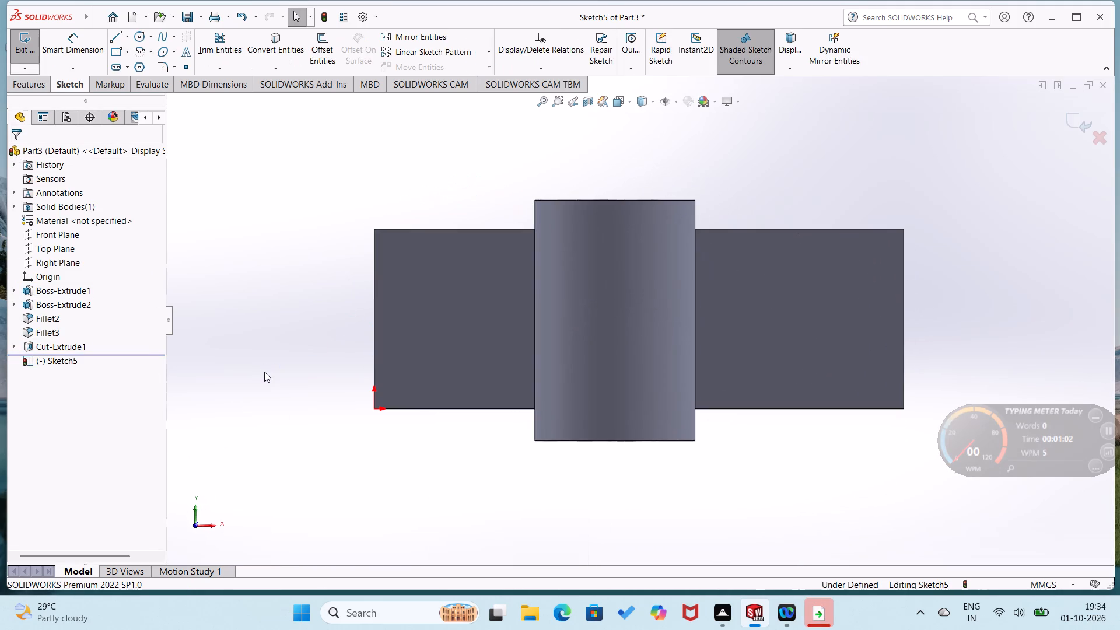
{"action": "right_click_drag", "start_coordinate": [246, 380], "coordinate": [337, 362]}
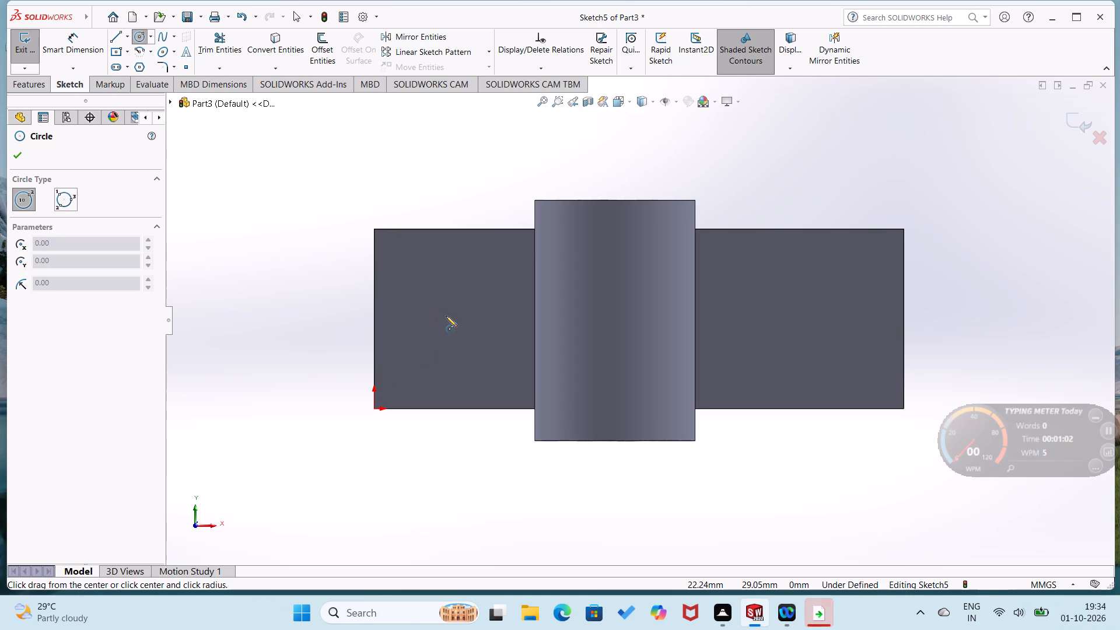
{"action": "left_click", "coordinate": [446, 316]}
{"action": "left_click", "coordinate": [445, 346]}
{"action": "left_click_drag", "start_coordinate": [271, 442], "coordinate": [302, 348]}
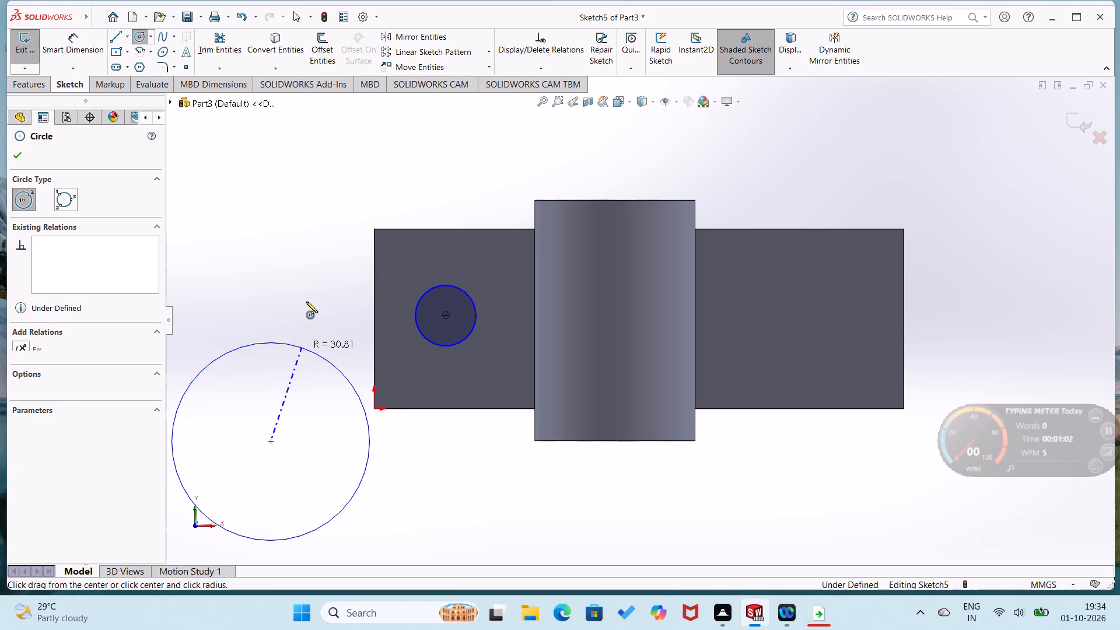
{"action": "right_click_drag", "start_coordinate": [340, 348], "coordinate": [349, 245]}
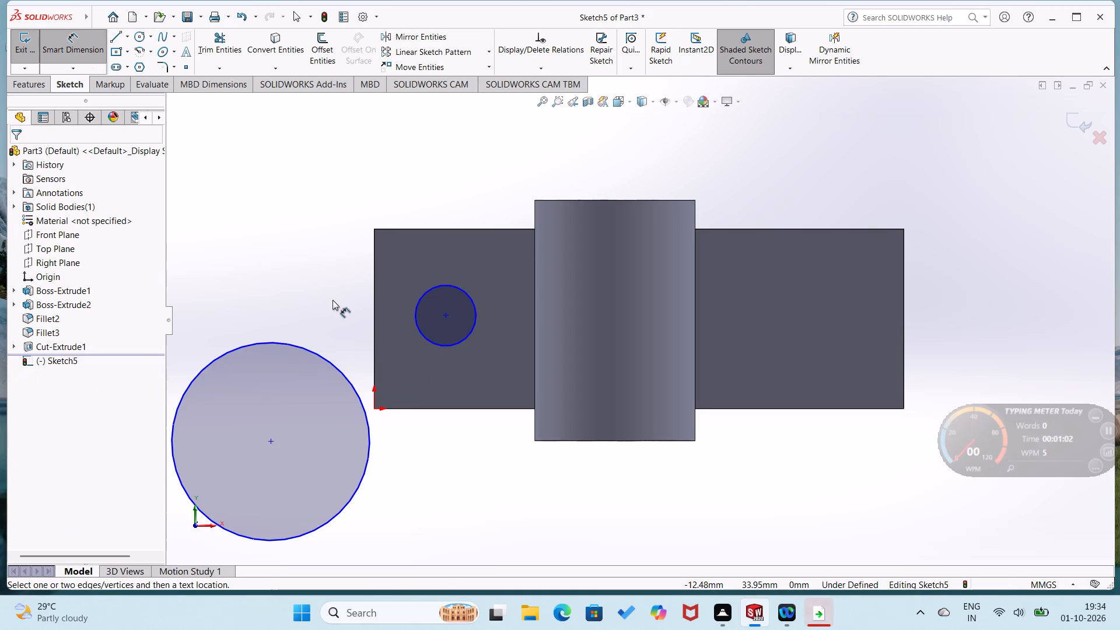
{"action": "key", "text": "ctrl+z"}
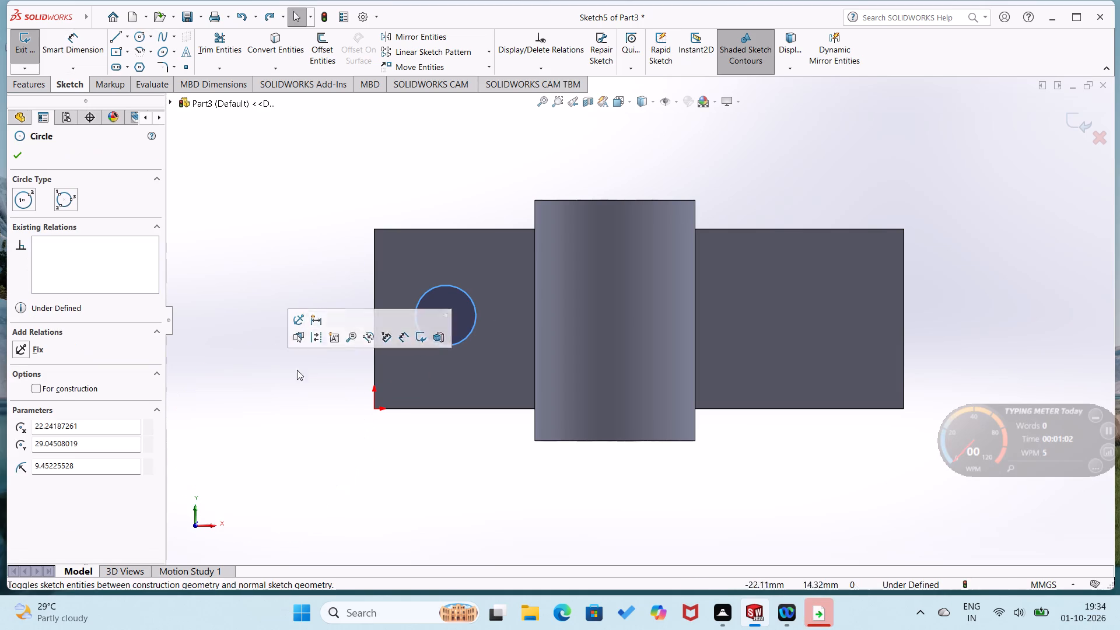
Dimension the horizontal distance from the origin to the circle's centre as 25 mm.
{"action": "right_click_drag", "start_coordinate": [231, 437], "coordinate": [274, 328]}
{"action": "left_click", "coordinate": [373, 408]}
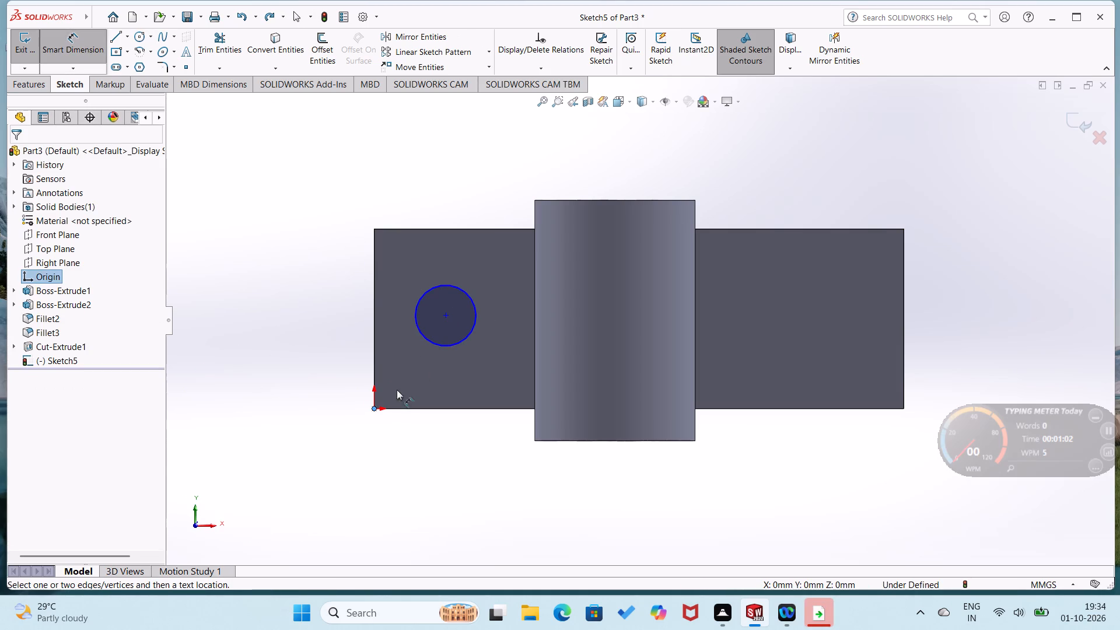
{"action": "left_click", "coordinate": [447, 315]}
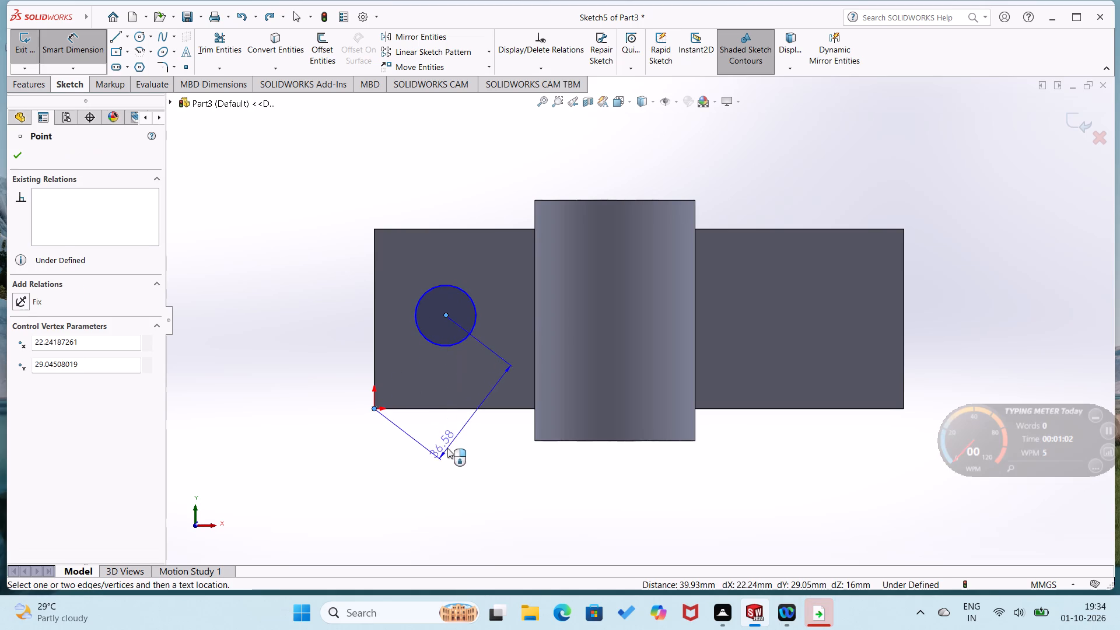
{"action": "left_click", "coordinate": [432, 453]}
{"action": "type", "text": "25"}
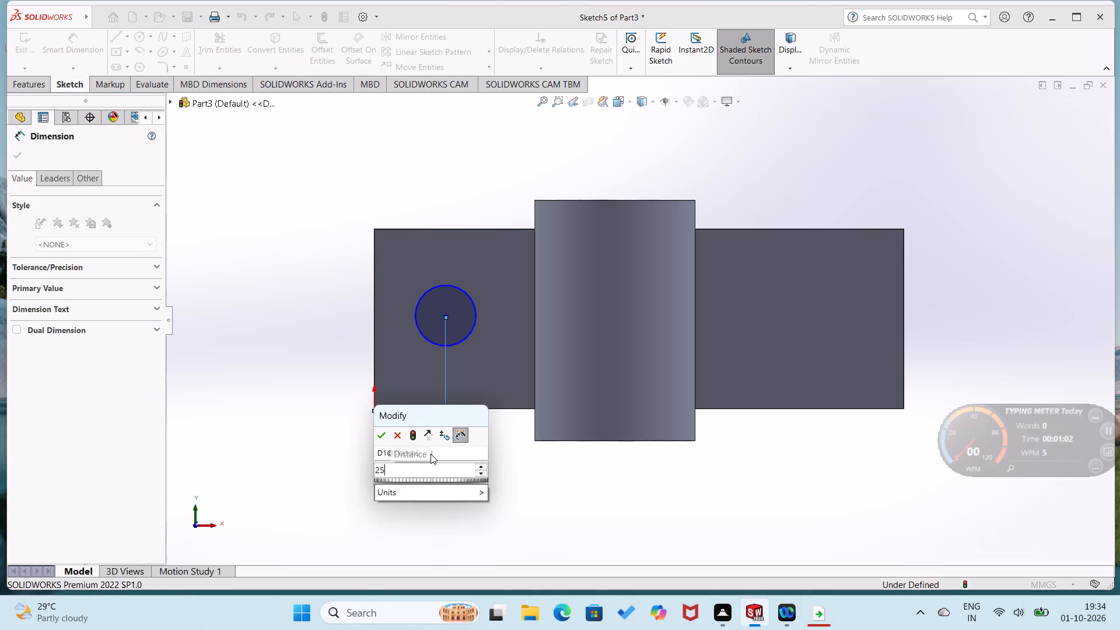
{"action": "key", "text": "Return"}
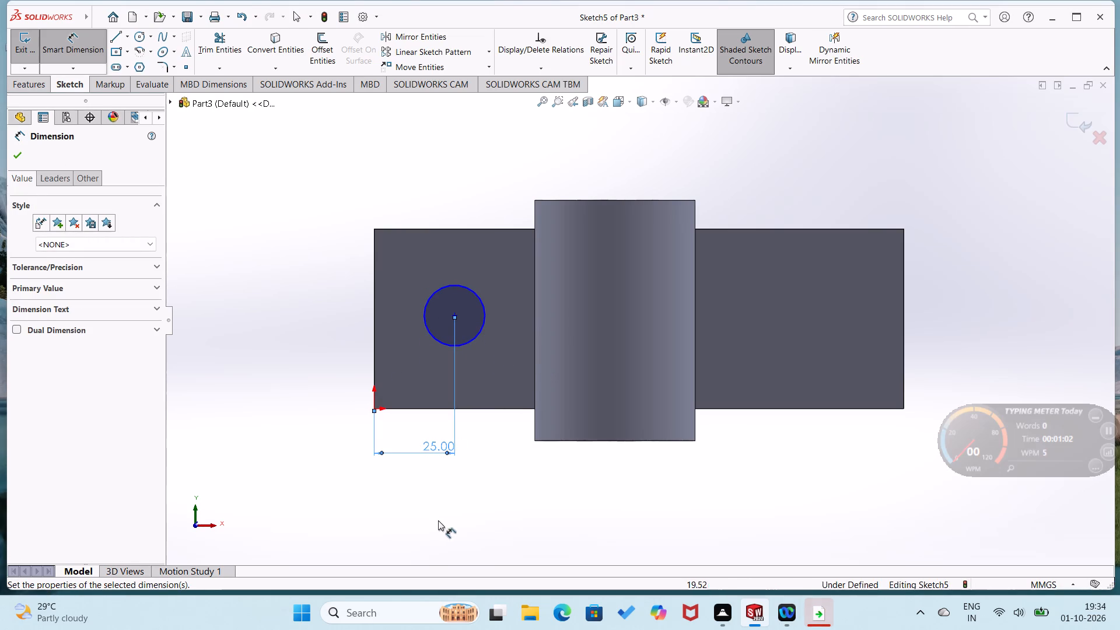
{"action": "left_click", "coordinate": [438, 520]}
Dimension the circle's centre 25 mm from the plate's long edge opposite the origin.
{"action": "left_click", "coordinate": [456, 315]}
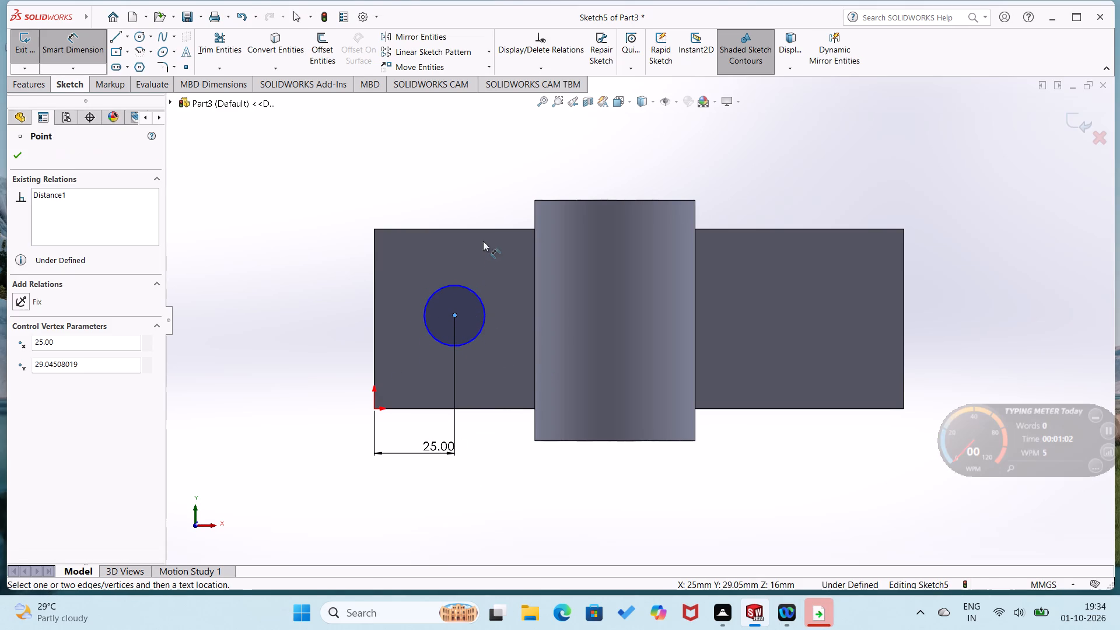
{"action": "left_click", "coordinate": [484, 230]}
{"action": "left_click", "coordinate": [494, 290]}
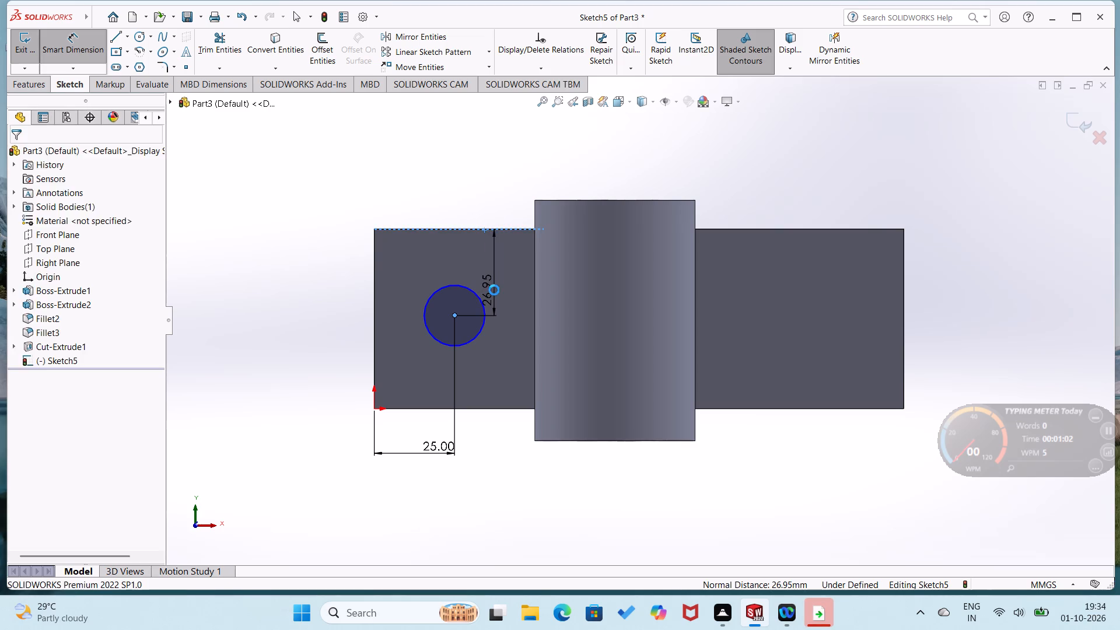
{"action": "key", "text": "2"}
{"action": "key", "text": "5"}
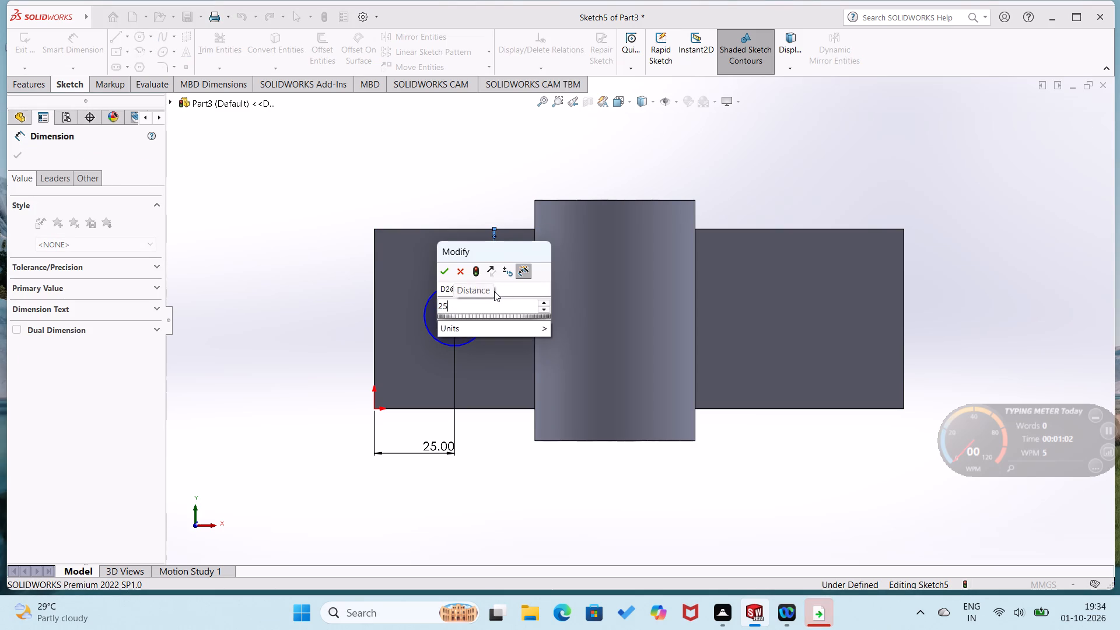
{"action": "key", "text": "Return"}
{"action": "left_click", "coordinate": [348, 398]}
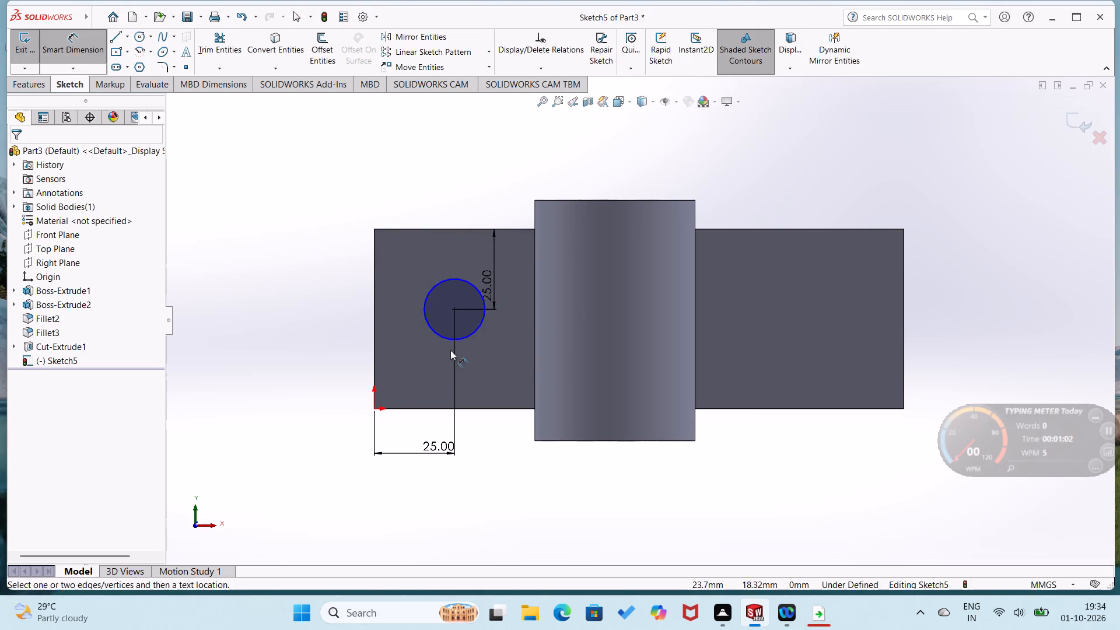
Dimension the sketched circle's diameter as 16 mm.
{"action": "left_click", "coordinate": [447, 340]}
{"action": "left_click", "coordinate": [418, 344]}
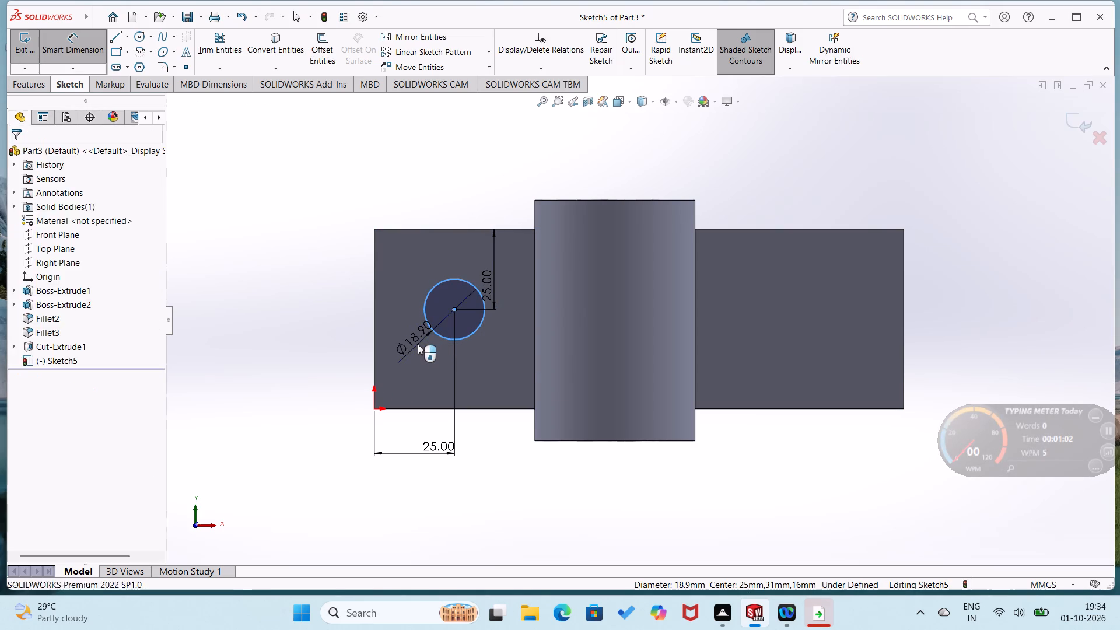
{"action": "key", "text": "1"}
{"action": "key", "text": "6"}
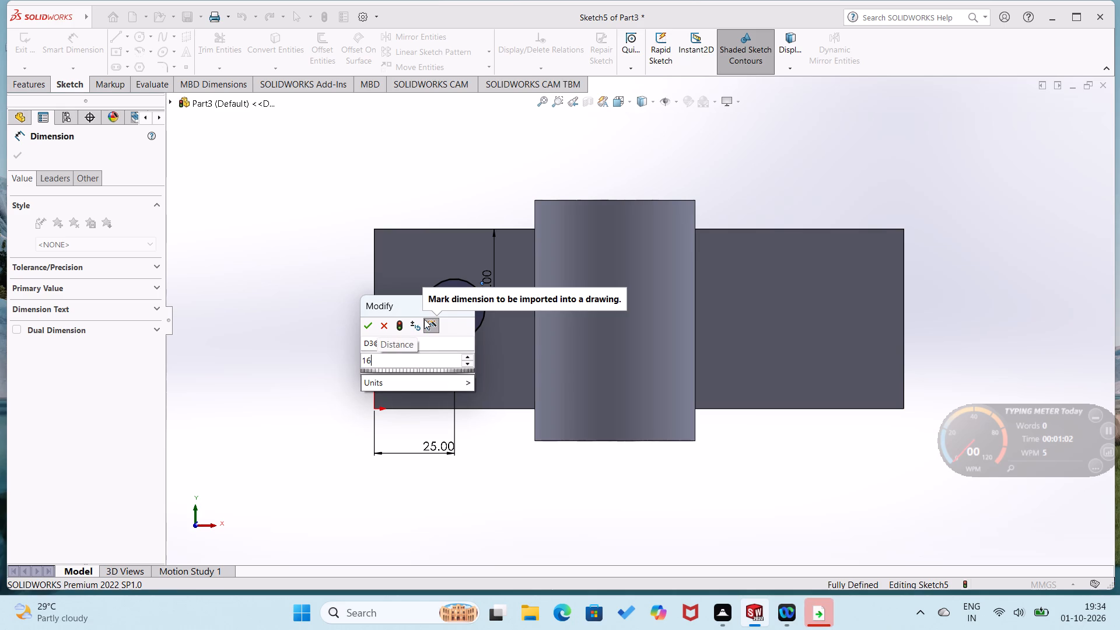
{"action": "key", "text": "Return"}
{"action": "left_click", "coordinate": [303, 355]}
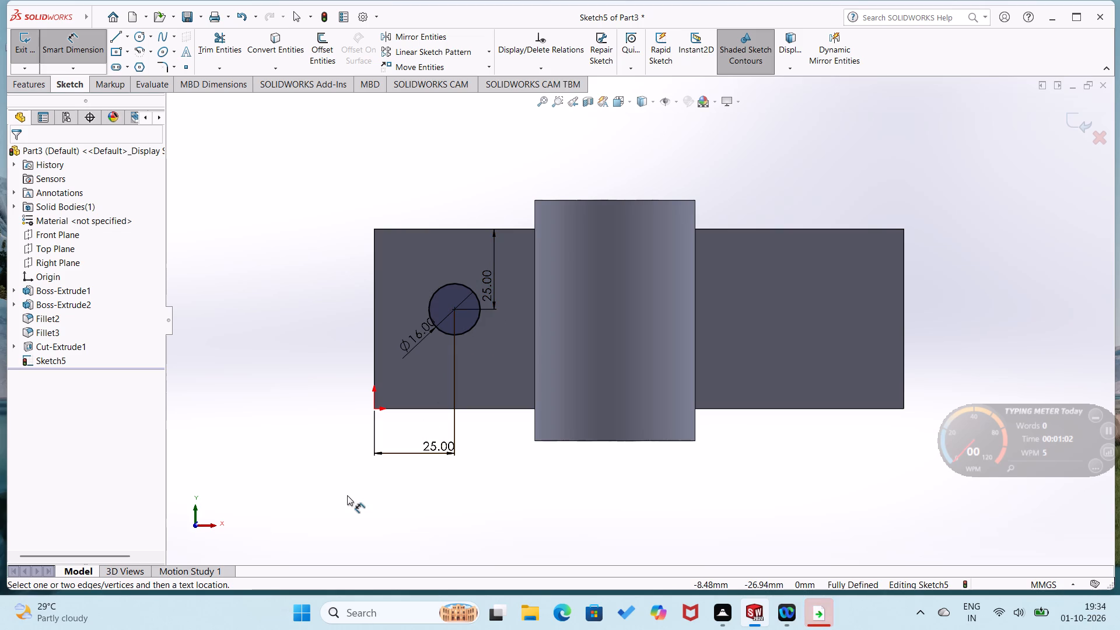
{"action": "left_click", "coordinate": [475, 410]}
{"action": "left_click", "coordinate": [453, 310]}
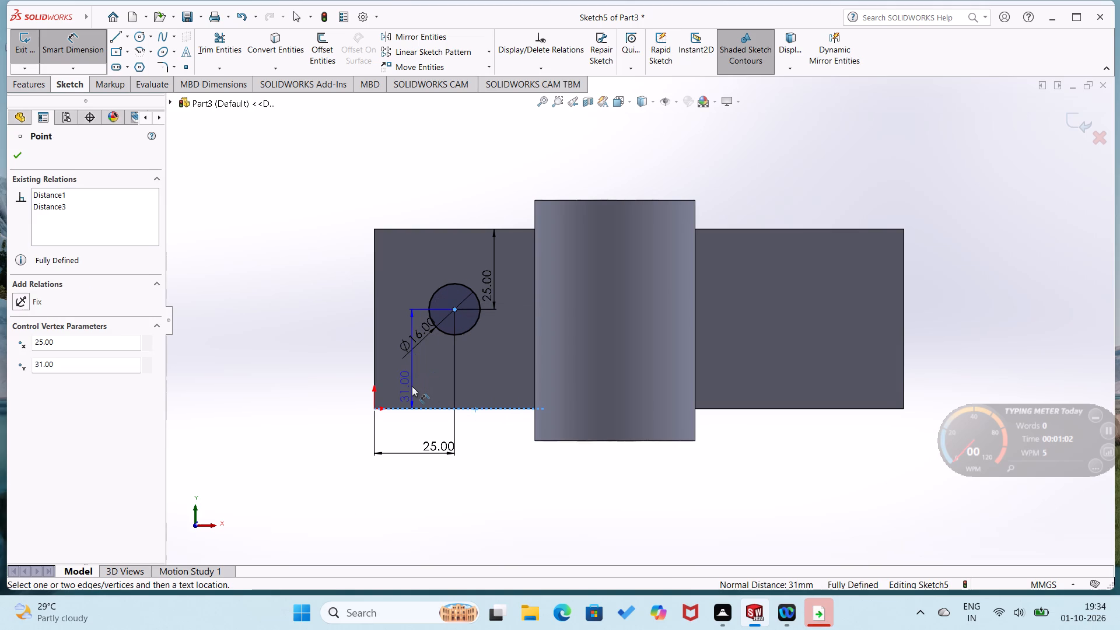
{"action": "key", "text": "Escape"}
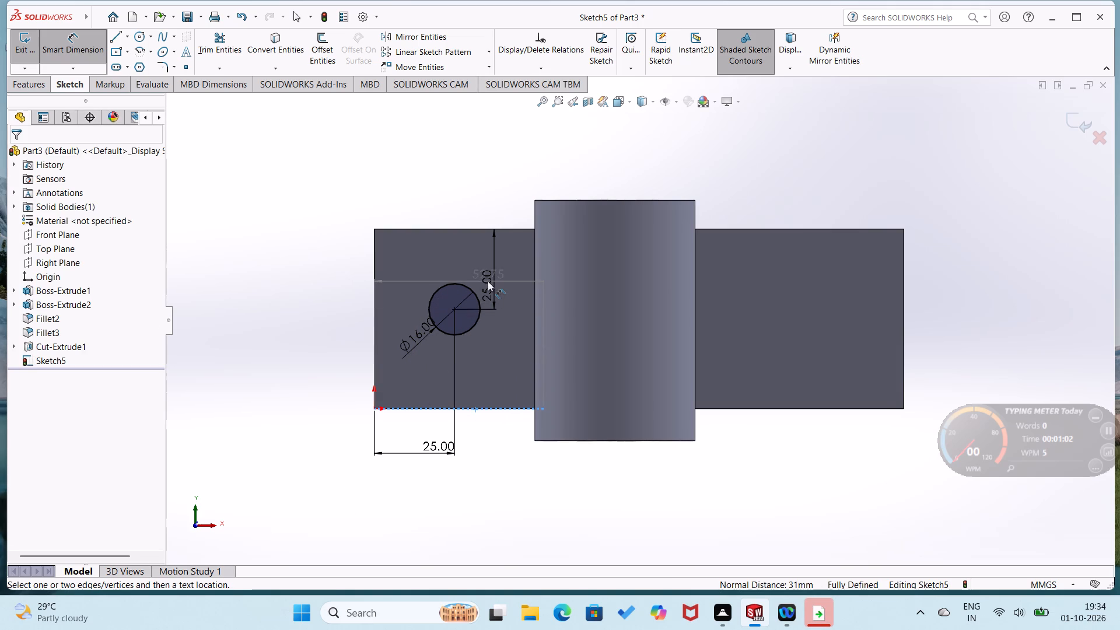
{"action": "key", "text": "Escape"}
Set the distance between the circle's centre and the plate's long edge opposite the origin to 30 mm.
{"action": "double_click", "coordinate": [487, 284]}
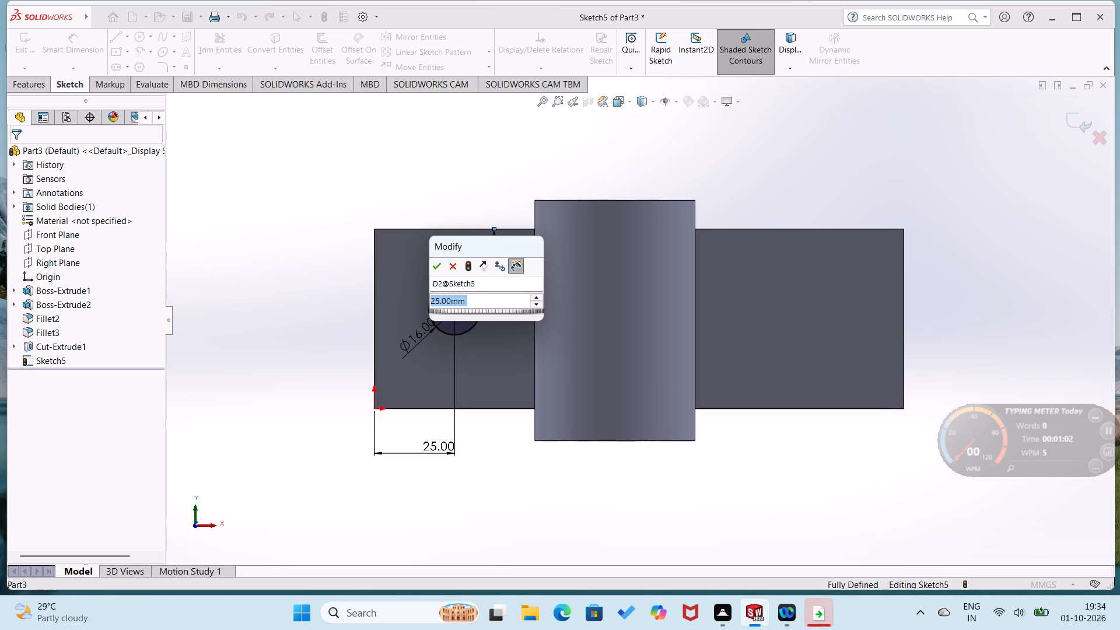
{"action": "type", "text": "30"}
{"action": "key", "text": "Return"}
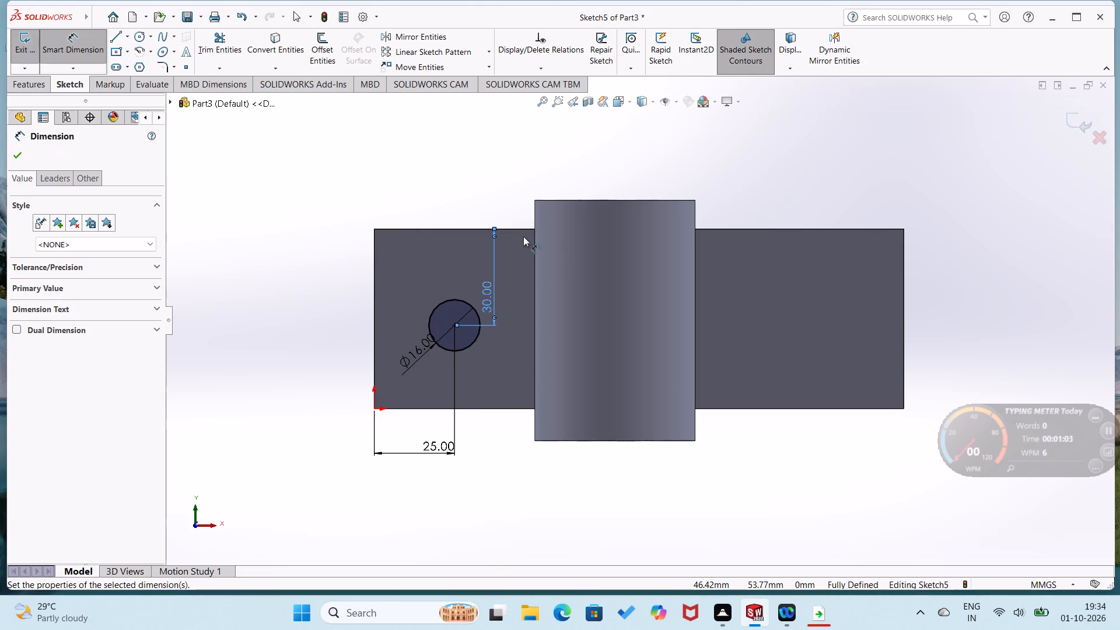
{"action": "left_click", "coordinate": [339, 505]}
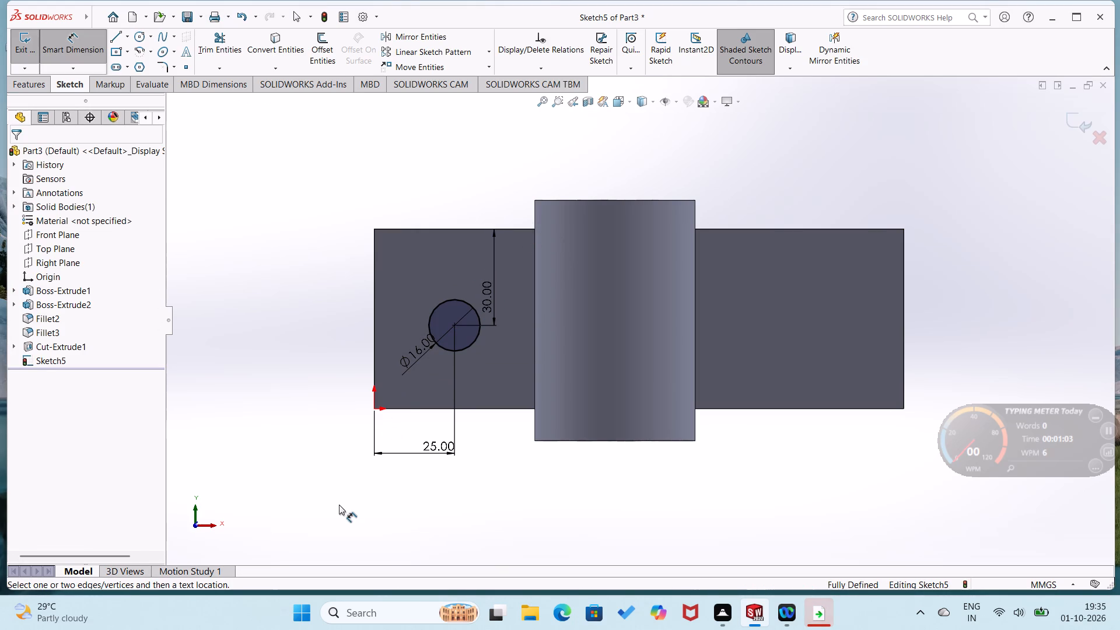
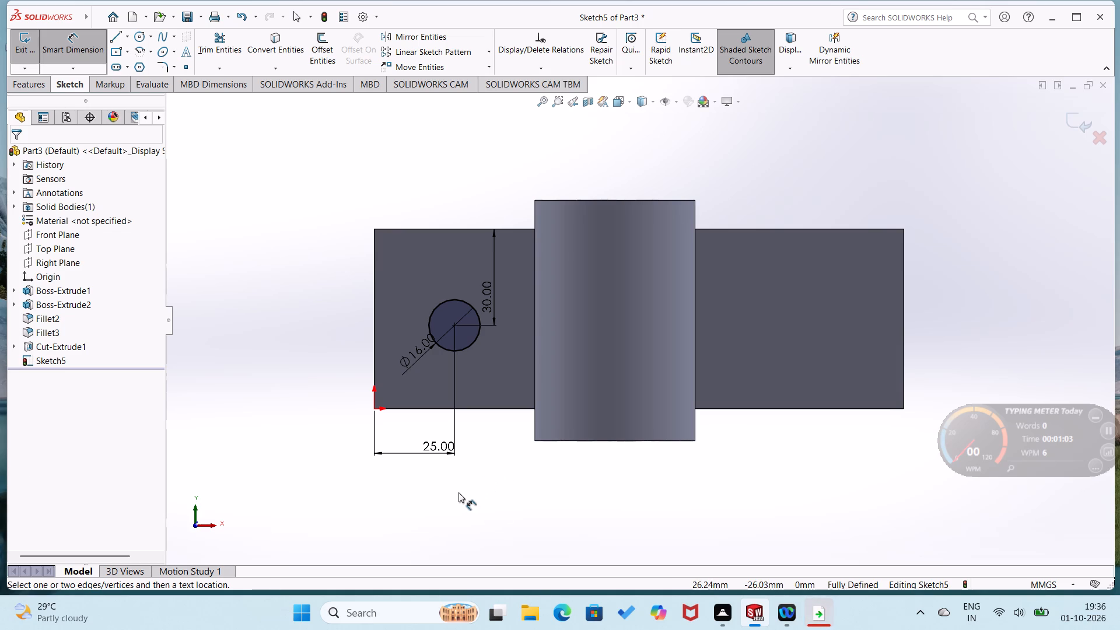
Cut-extrude the 16 mm circle through the plate with a blind depth of 95 mm.
{"action": "scroll", "coordinate": [0, 621], "scroll_direction": "up", "scroll_amount": 1}
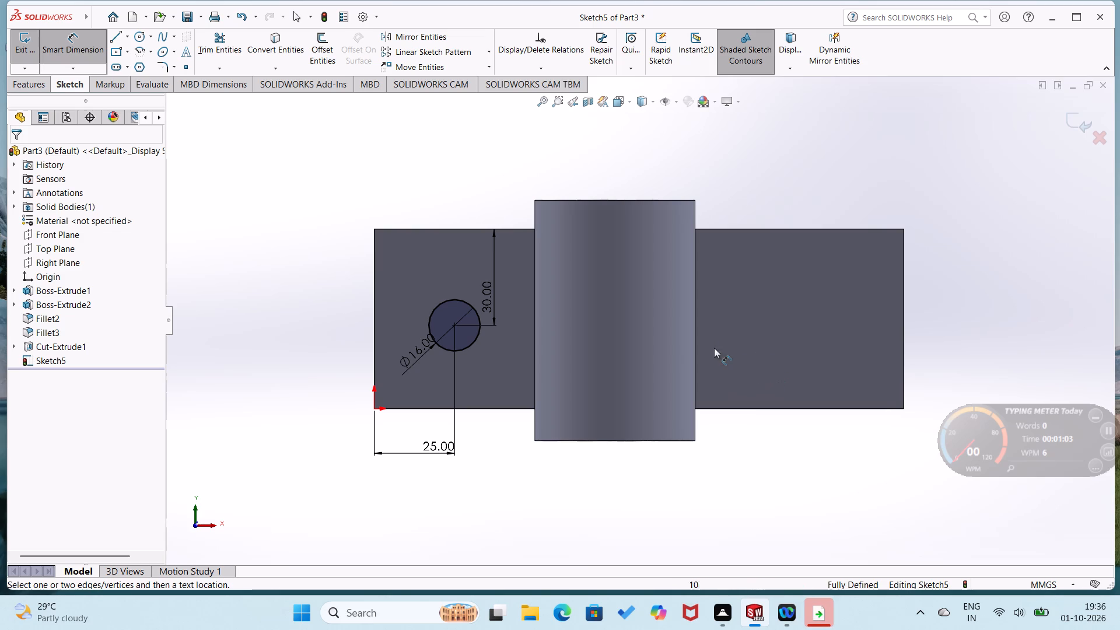
{"action": "middle_click_drag", "start_coordinate": [636, 479], "coordinate": [645, 381]}
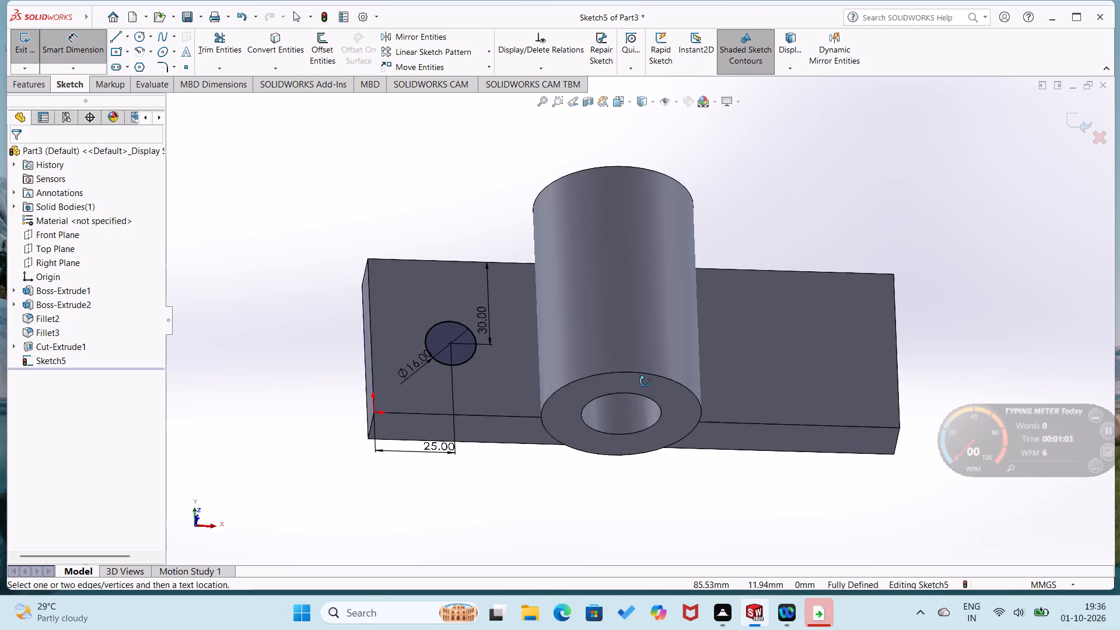
{"action": "middle_click_drag", "start_coordinate": [645, 381], "coordinate": [642, 365]}
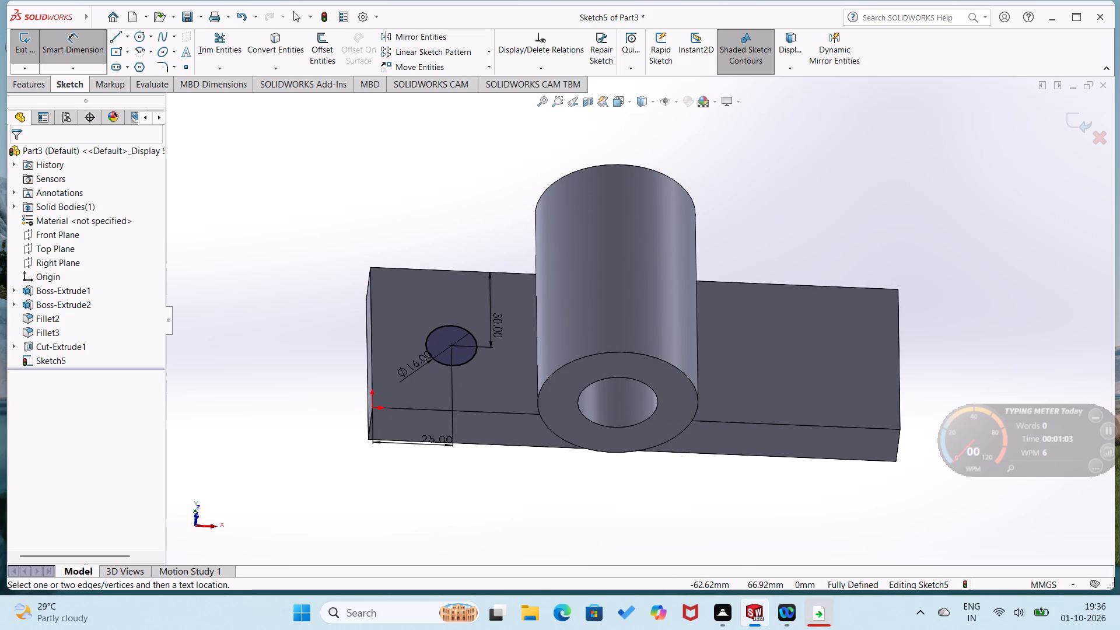
{"action": "left_click", "coordinate": [26, 84]}
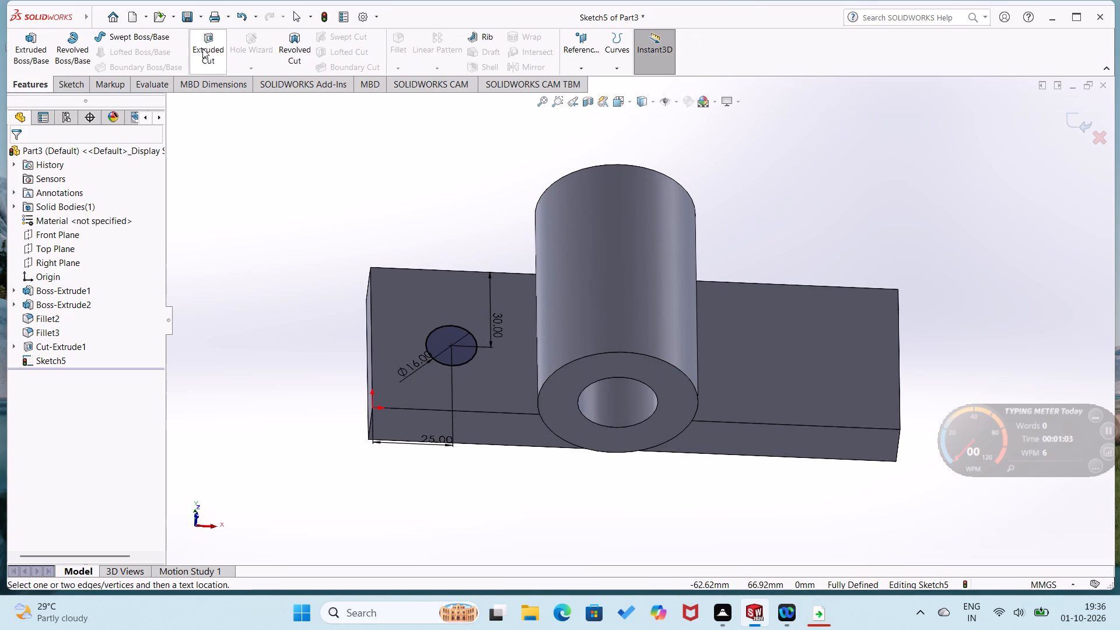
{"action": "left_click", "coordinate": [202, 48]}
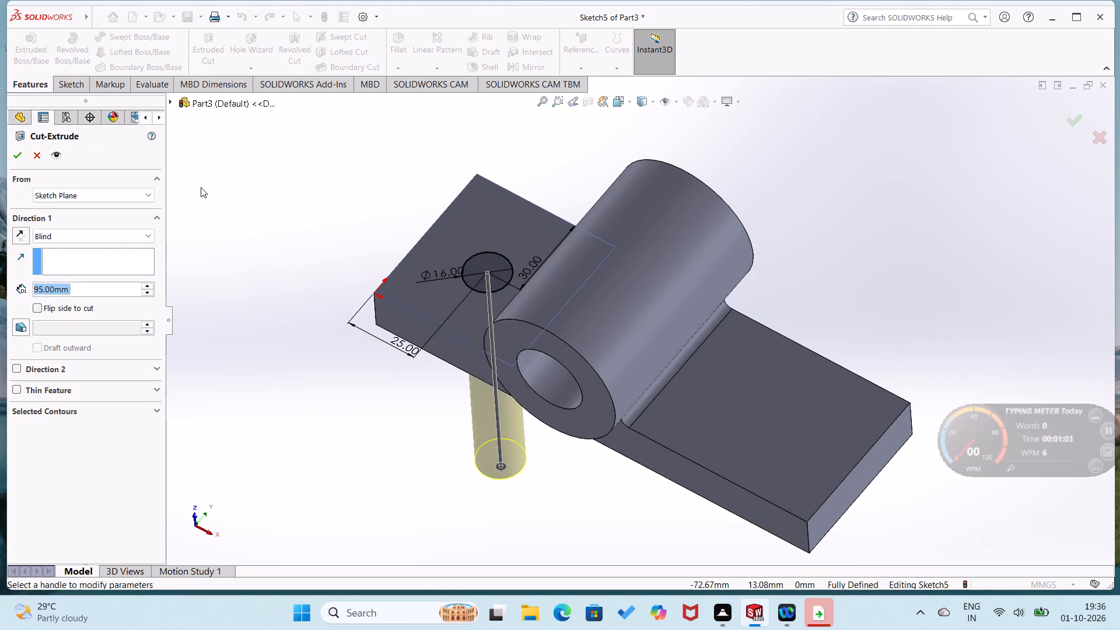
{"action": "left_click", "coordinate": [15, 158]}
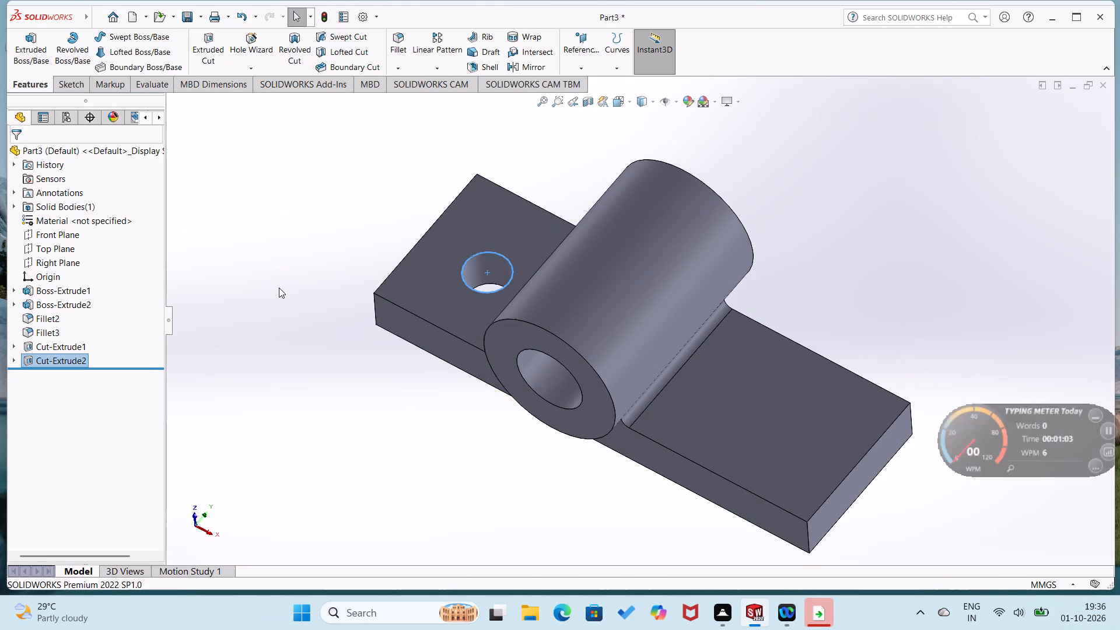
{"action": "left_click", "coordinate": [279, 288]}
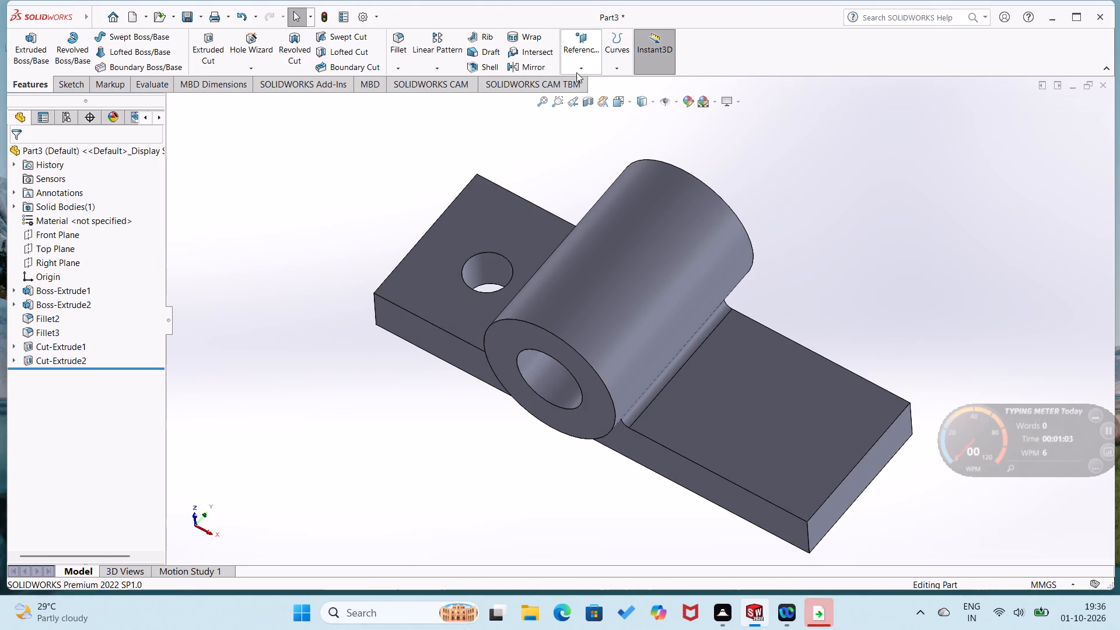
Create a reference plane offset 10 mm from the boss's near end face, flipped to lie inside the boss.
{"action": "left_click", "coordinate": [577, 73]}
{"action": "left_click", "coordinate": [587, 87]}
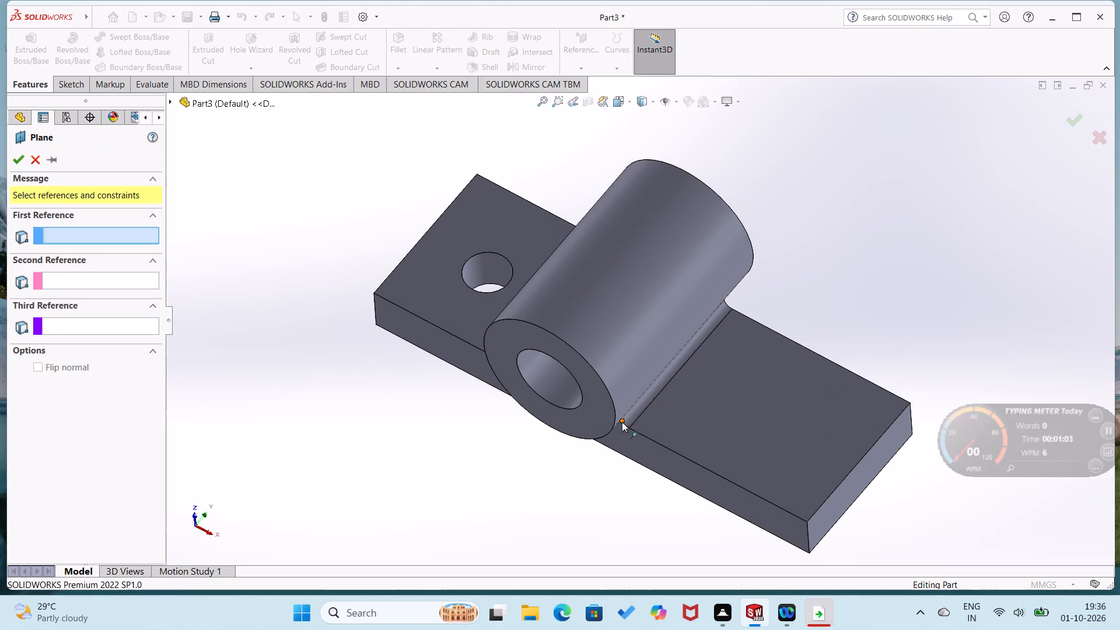
{"action": "left_click", "coordinate": [596, 419]}
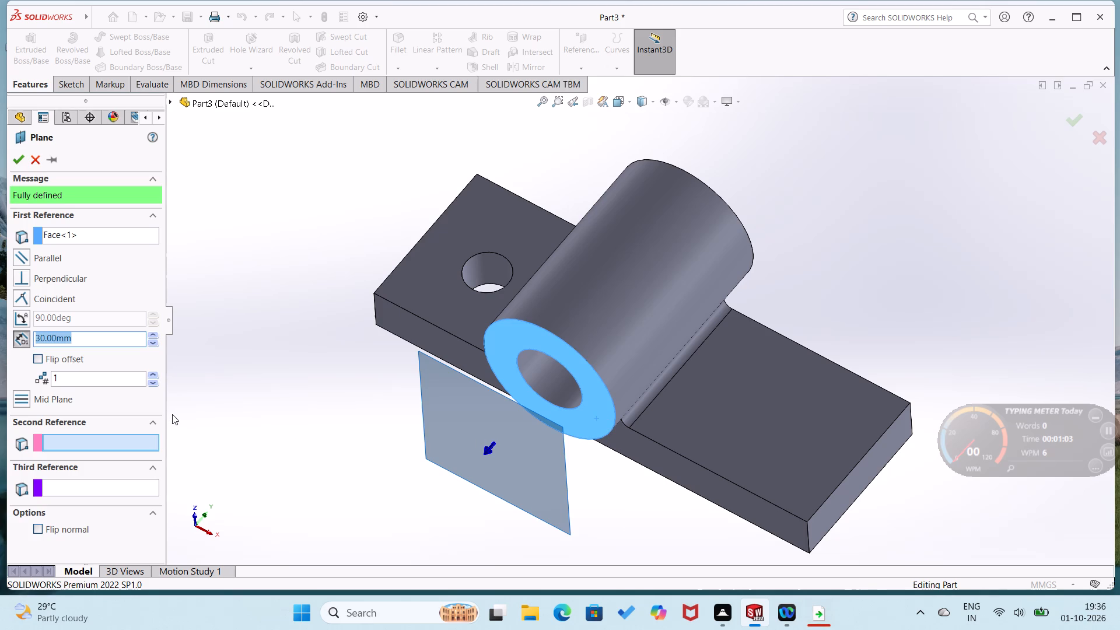
{"action": "type", "text": "10"}
{"action": "key", "text": "Return"}
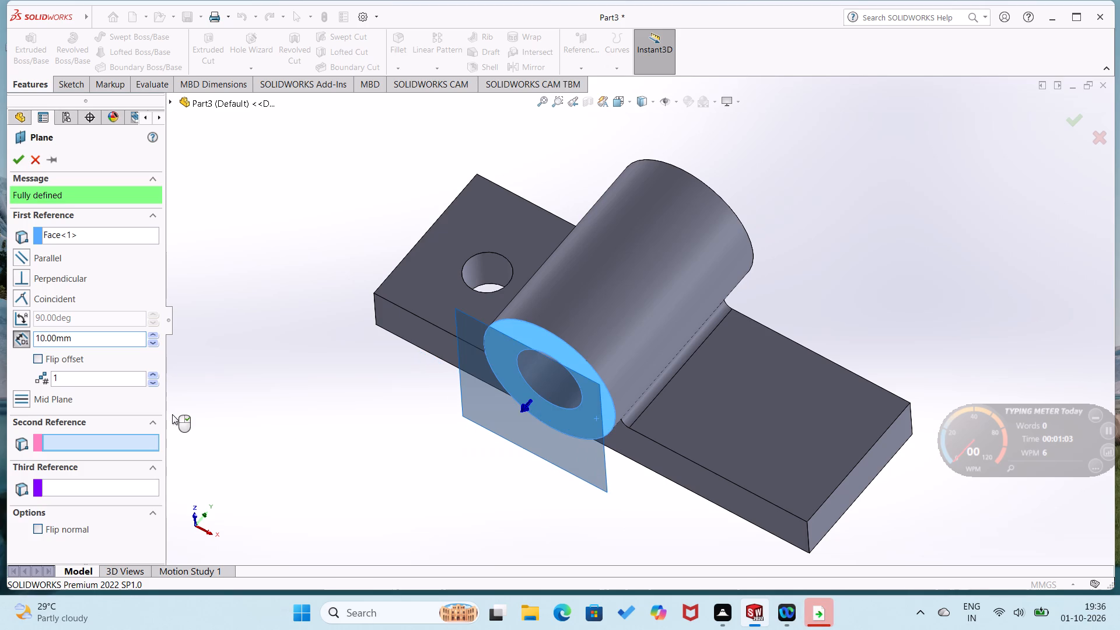
{"action": "left_click", "coordinate": [37, 362]}
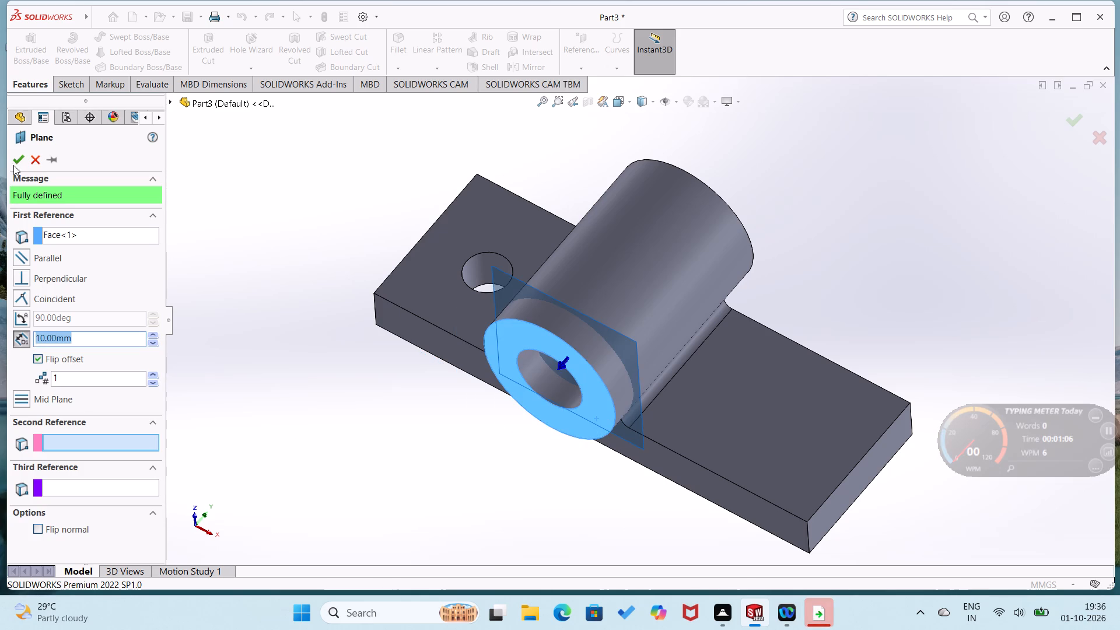
{"action": "left_click", "coordinate": [16, 163]}
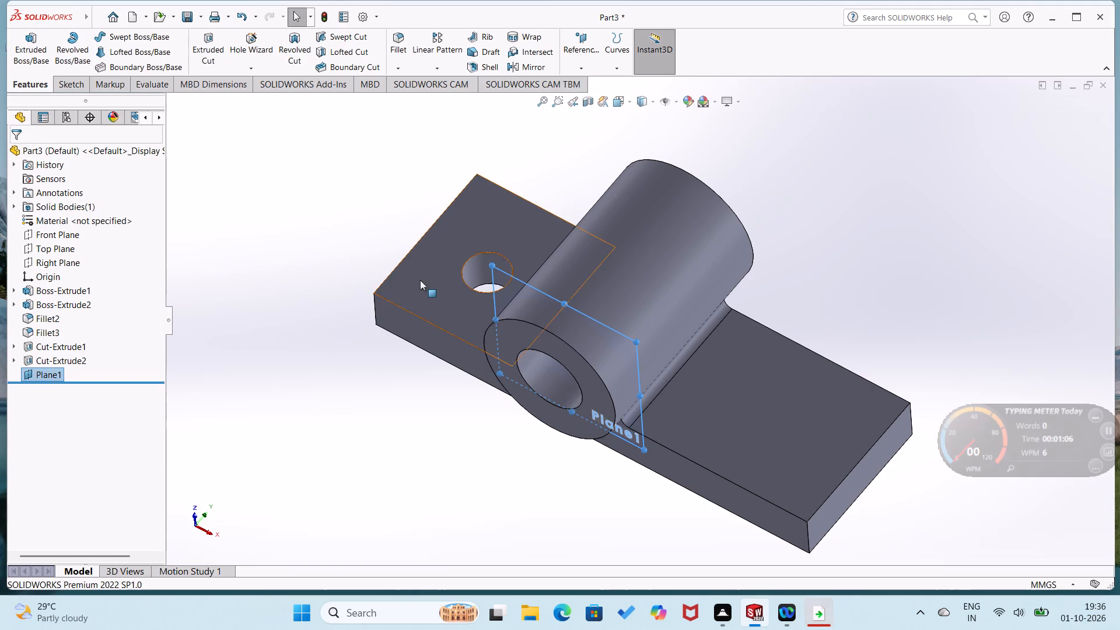
{"action": "left_click", "coordinate": [286, 408]}
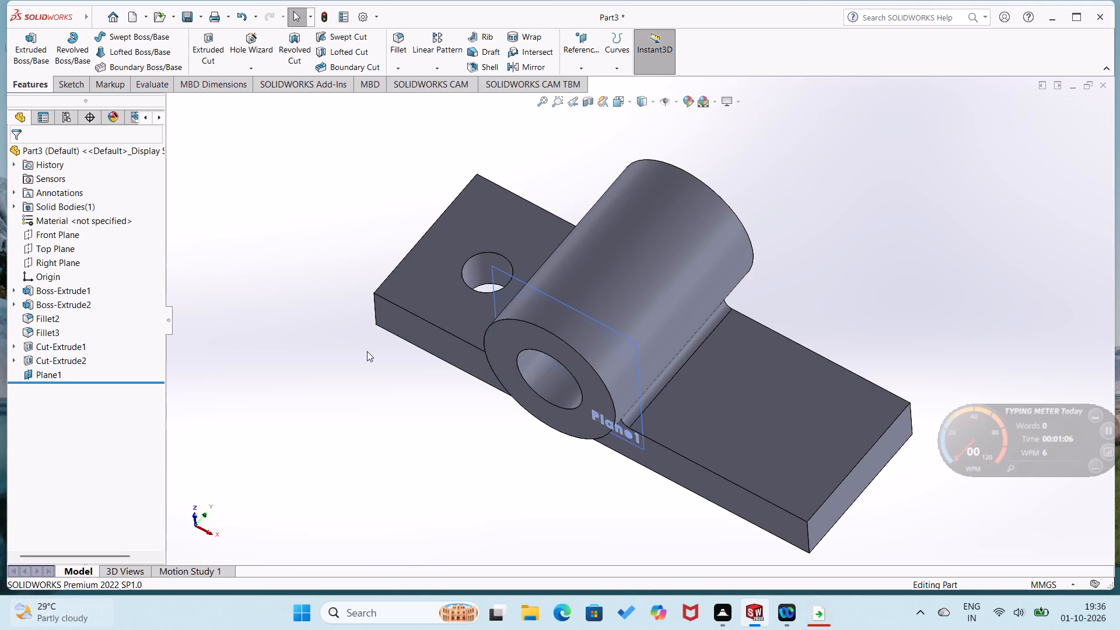
Start a sketch on the new offset plane, viewed normal to it.
{"action": "right_click", "coordinate": [510, 278]}
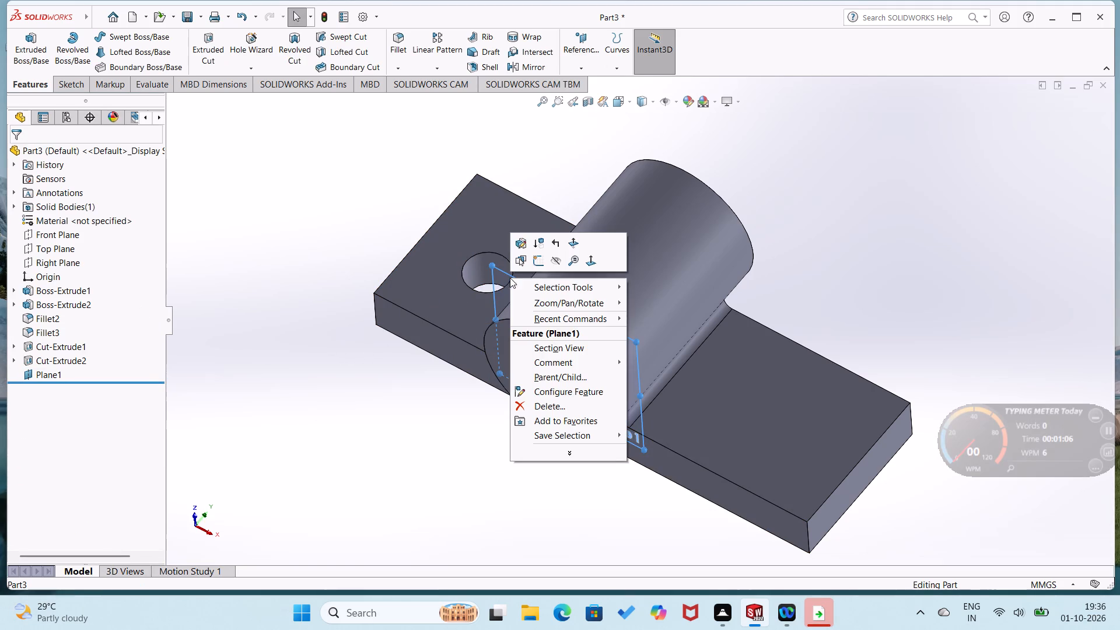
{"action": "left_click", "coordinate": [535, 255]}
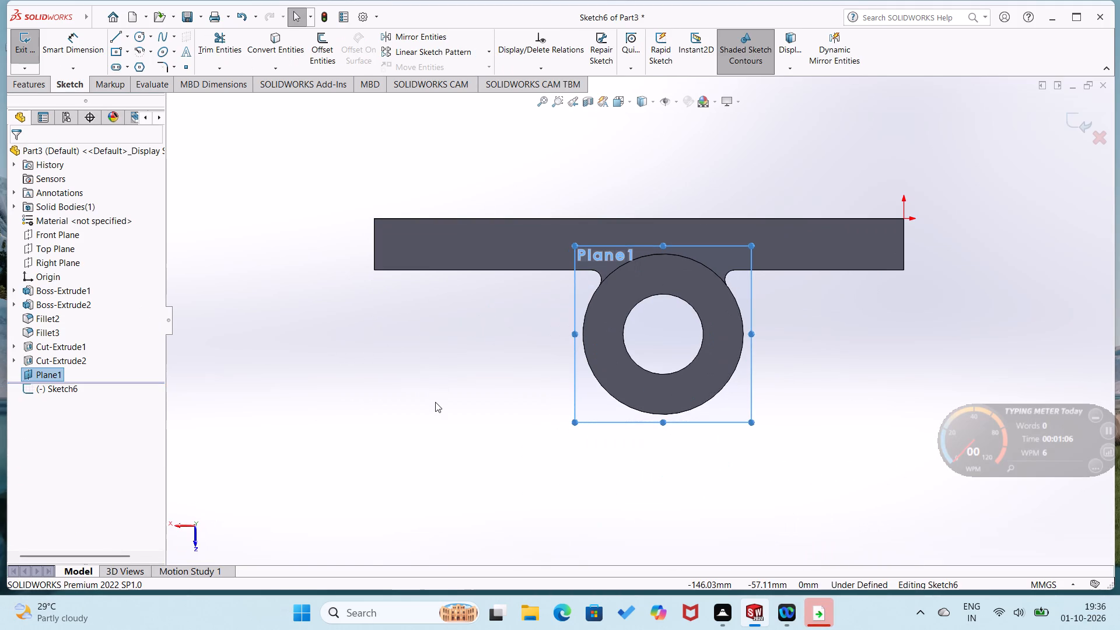
{"action": "left_click", "coordinate": [435, 402]}
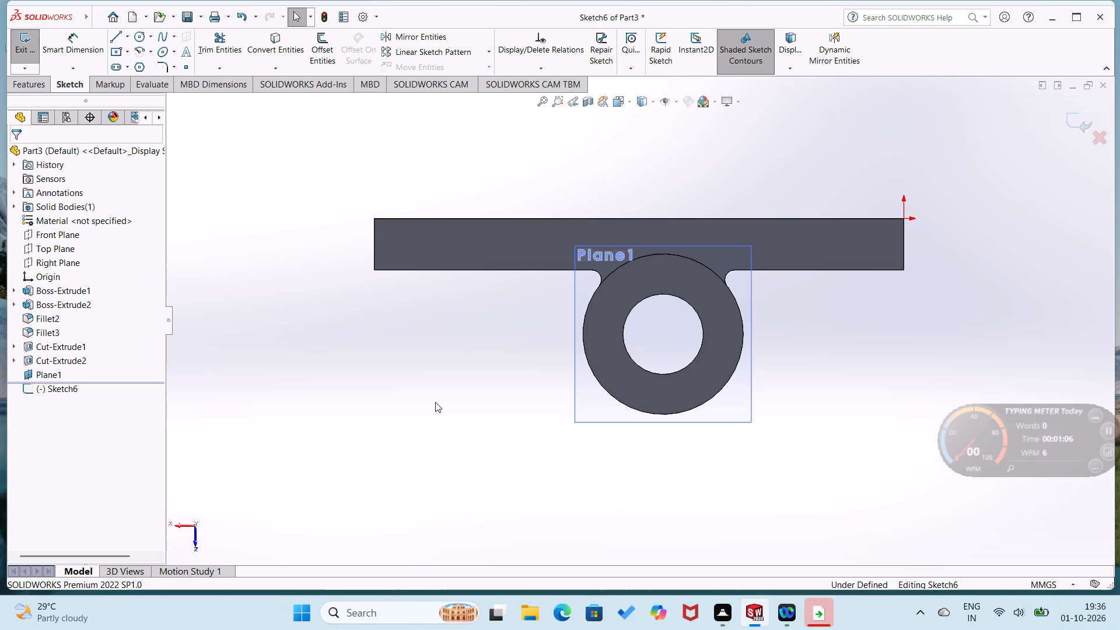
{"action": "middle_click_drag", "start_coordinate": [432, 400], "coordinate": [434, 329]}
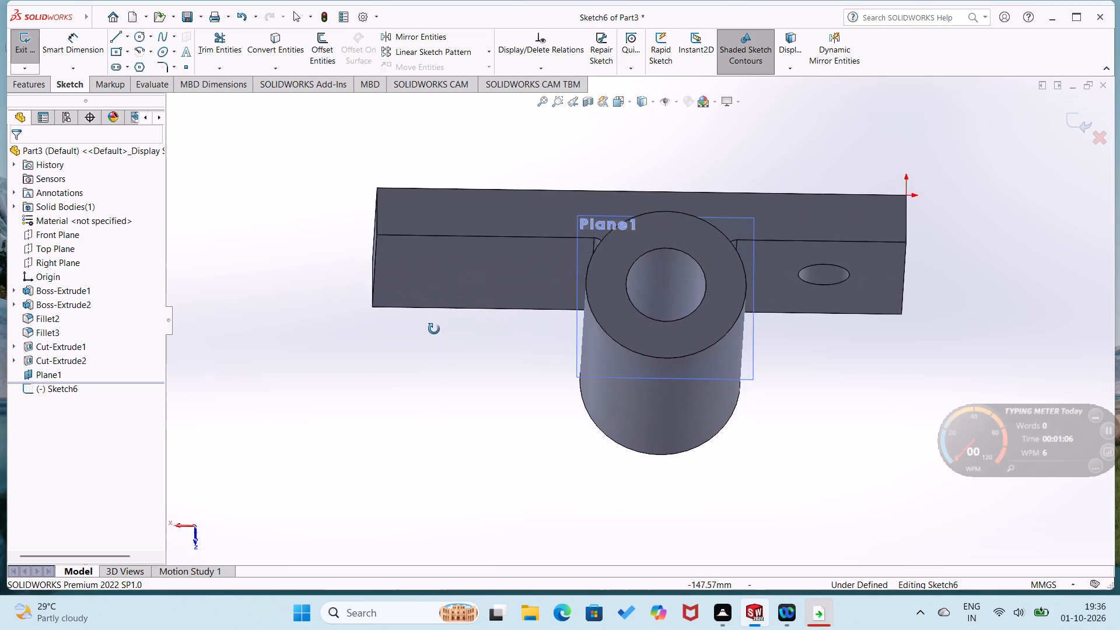
{"action": "middle_click_drag", "start_coordinate": [434, 329], "coordinate": [424, 398]}
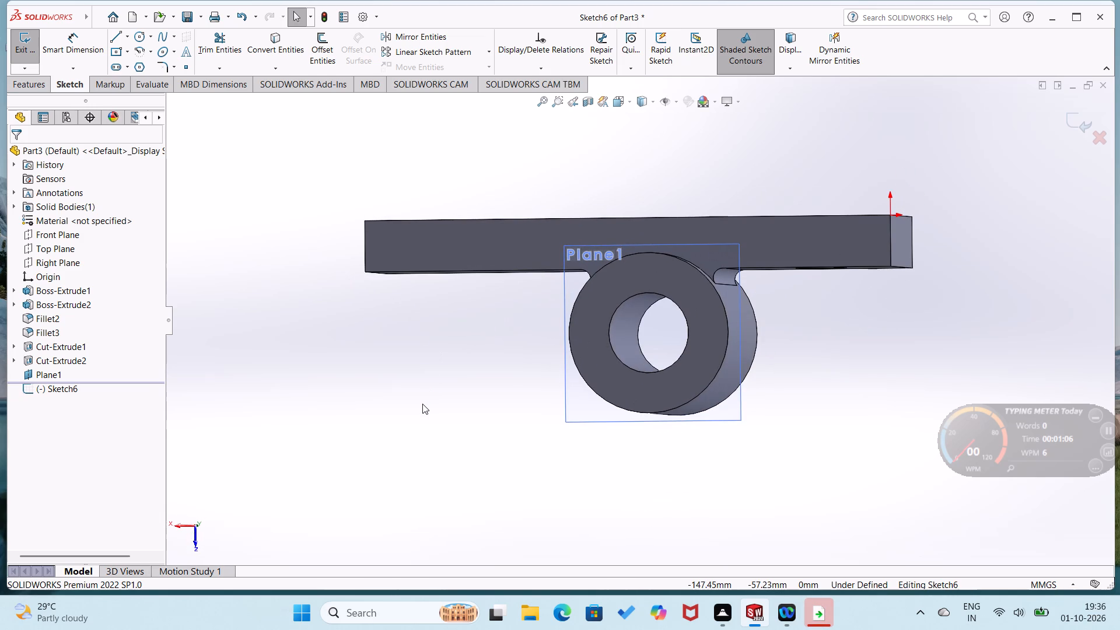
{"action": "key", "text": "ctrl+8"}
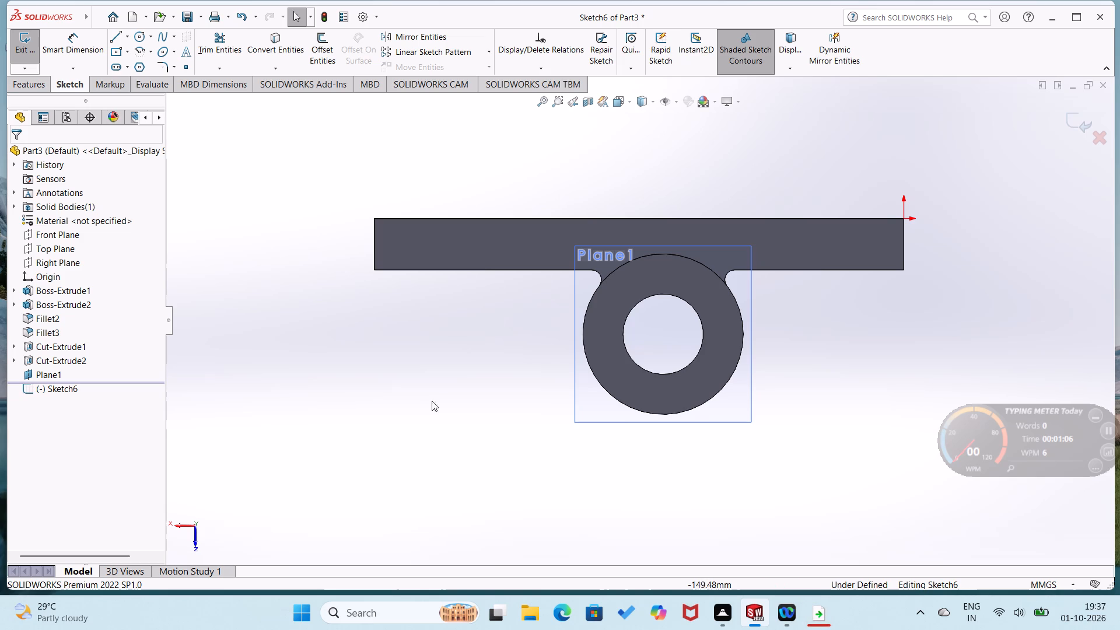
Sketch a closed five-line profile from the boss's outer edge away from the plate, base about 20 mm, vertical sides about 18 and 19 mm.
{"action": "scroll", "coordinate": [631, 425], "scroll_direction": "down", "scroll_amount": 3}
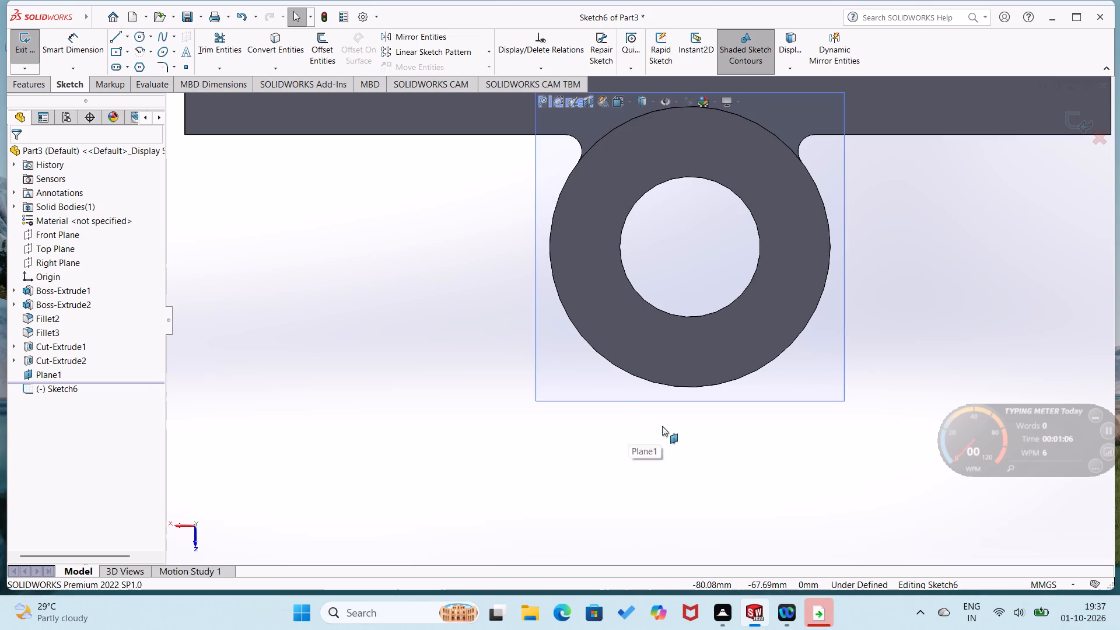
{"action": "right_click_drag", "start_coordinate": [664, 439], "coordinate": [629, 473]}
{"action": "right_click_drag", "start_coordinate": [661, 437], "coordinate": [570, 501]}
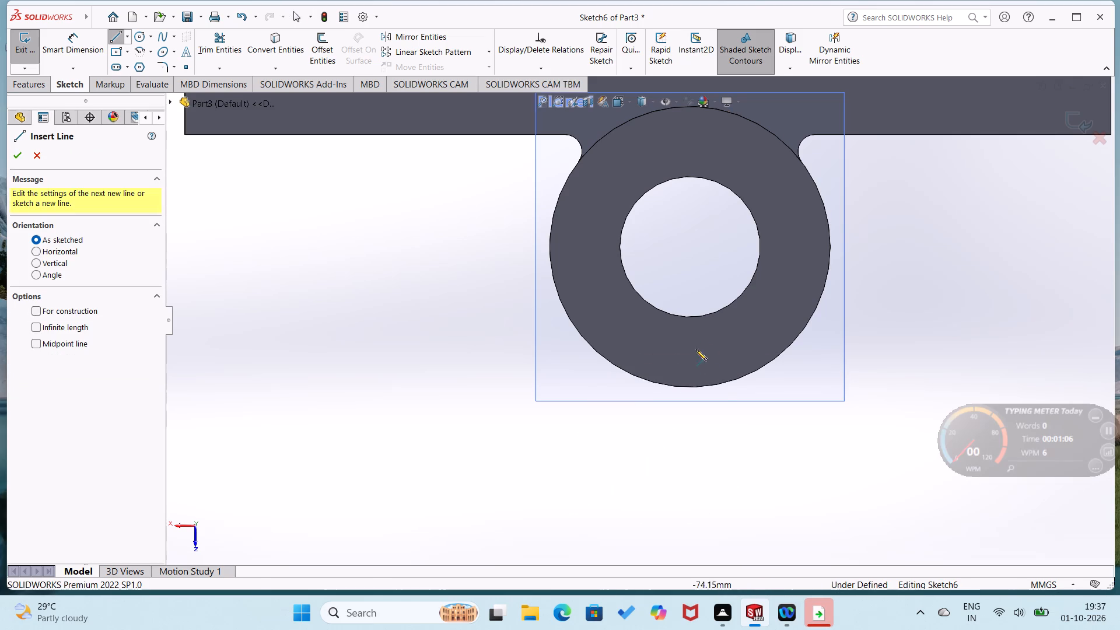
{"action": "left_click", "coordinate": [689, 387]}
{"action": "scroll", "coordinate": [718, 389], "scroll_direction": "down", "scroll_amount": 5}
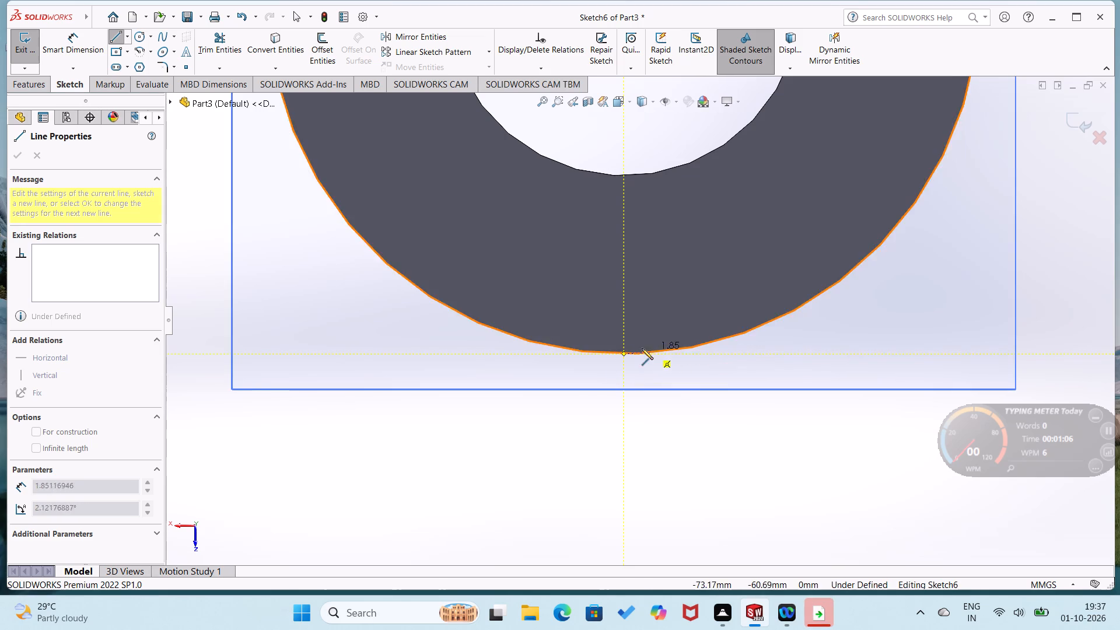
{"action": "left_click", "coordinate": [752, 327]}
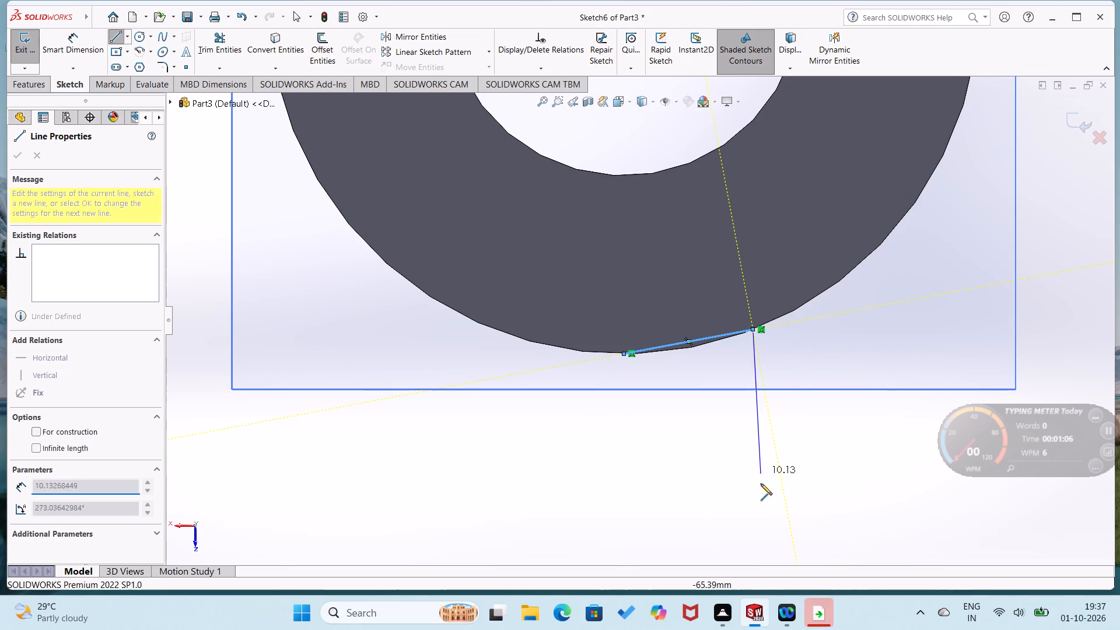
{"action": "scroll", "coordinate": [743, 494], "scroll_direction": "up", "scroll_amount": 2}
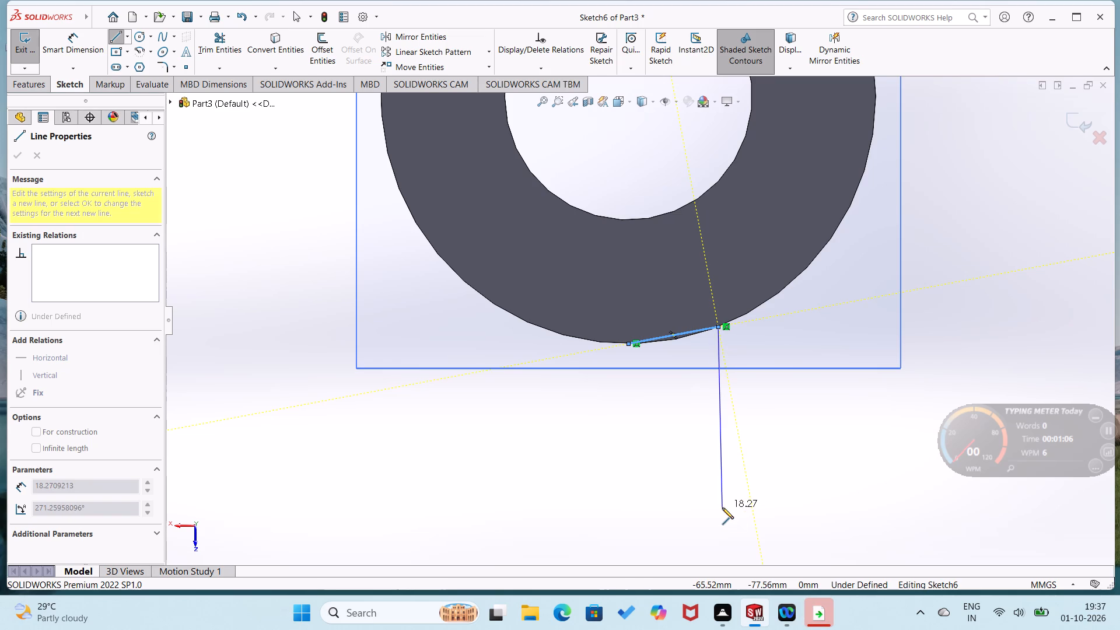
{"action": "left_click", "coordinate": [720, 509]}
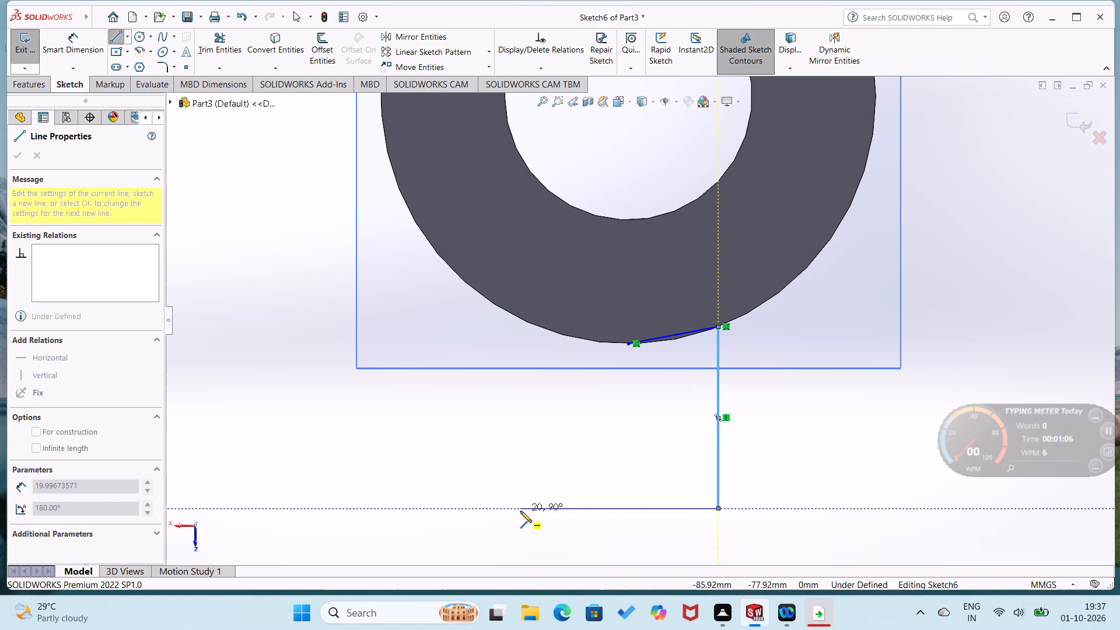
{"action": "left_click", "coordinate": [520, 511]}
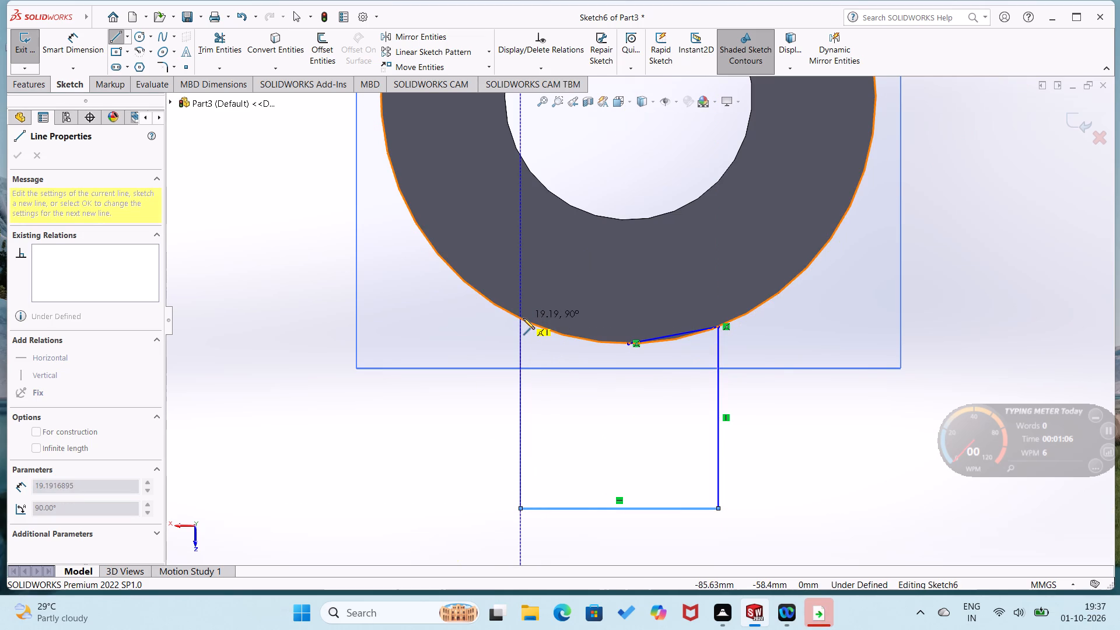
{"action": "left_click", "coordinate": [523, 318]}
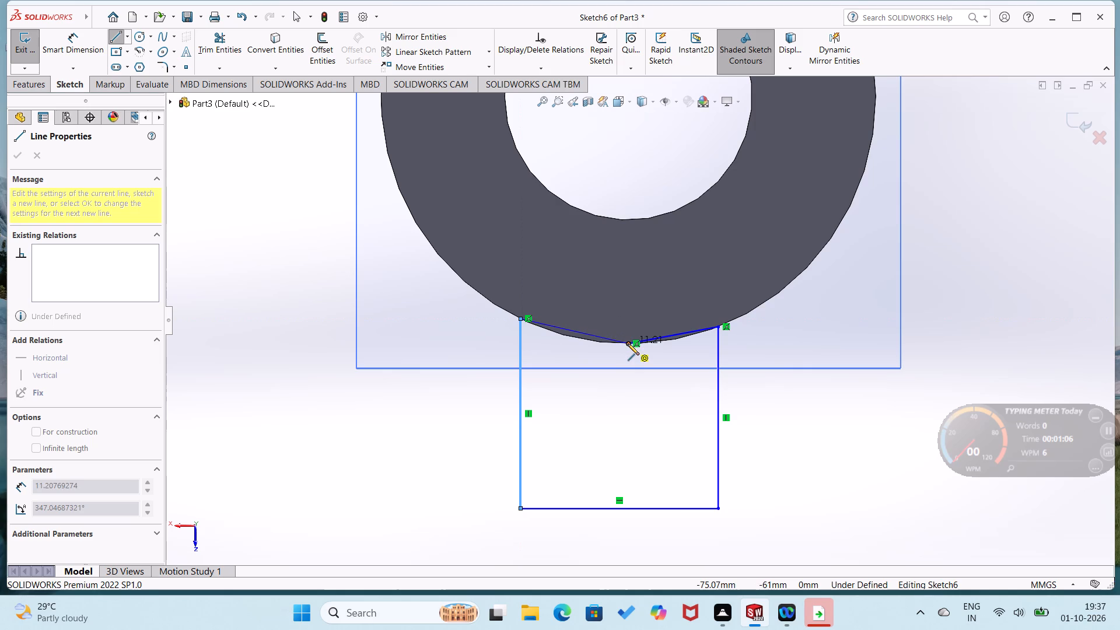
{"action": "left_click", "coordinate": [628, 344]}
Dimension the horizontal span of the profile's sloping line nearer the origin as 15 mm.
{"action": "right_click_drag", "start_coordinate": [456, 504], "coordinate": [446, 414]}
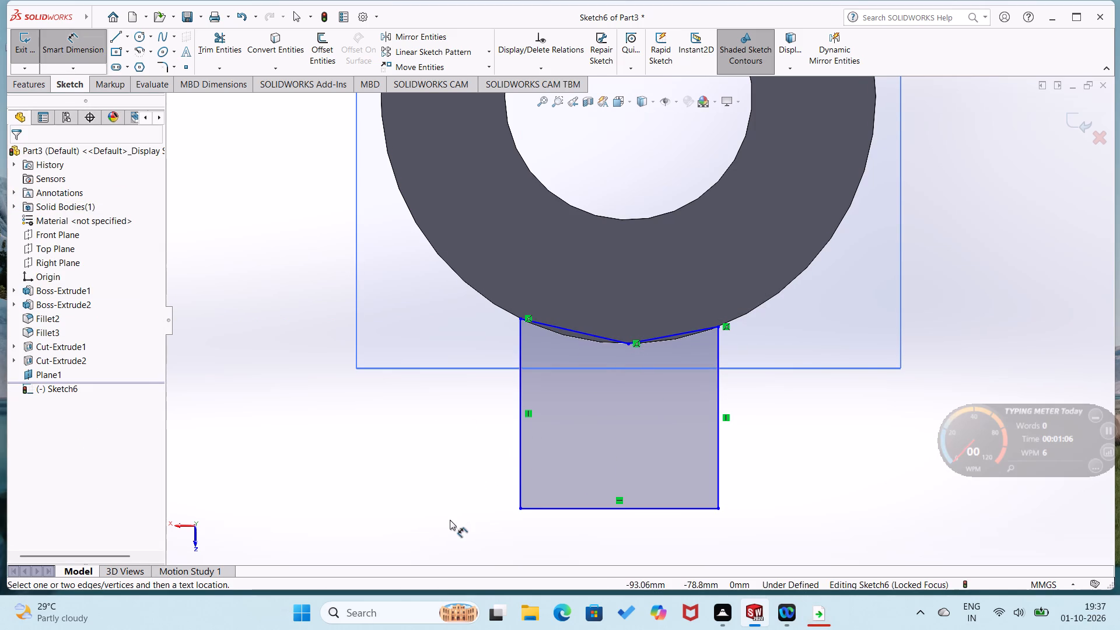
{"action": "left_click", "coordinate": [666, 333]}
{"action": "left_click", "coordinate": [666, 304]}
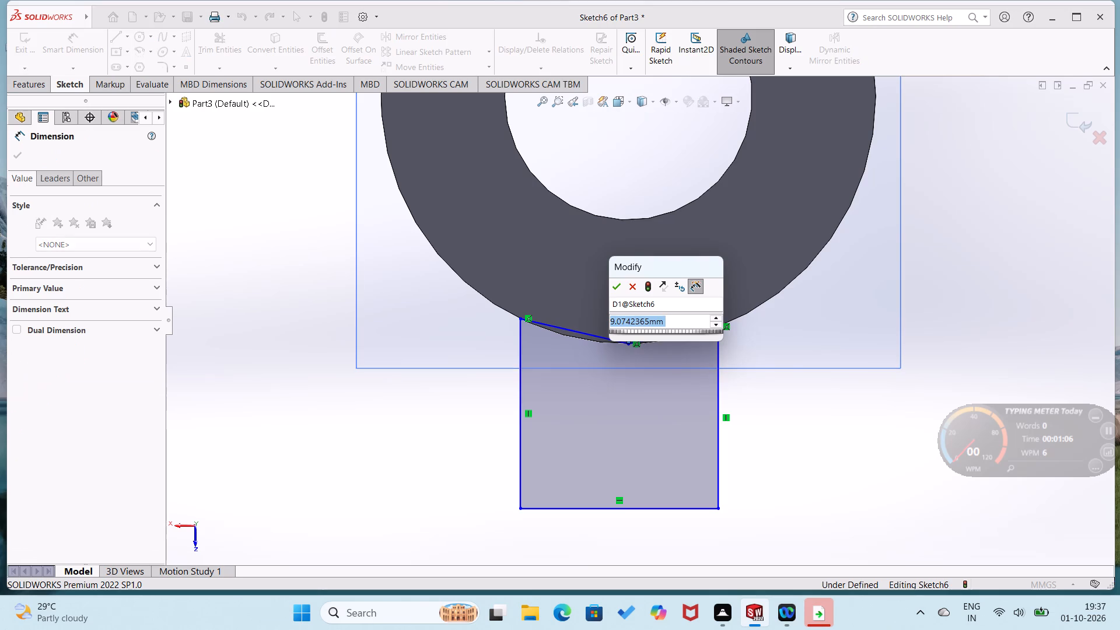
{"action": "type", "text": "15"}
{"action": "key", "text": "Return"}
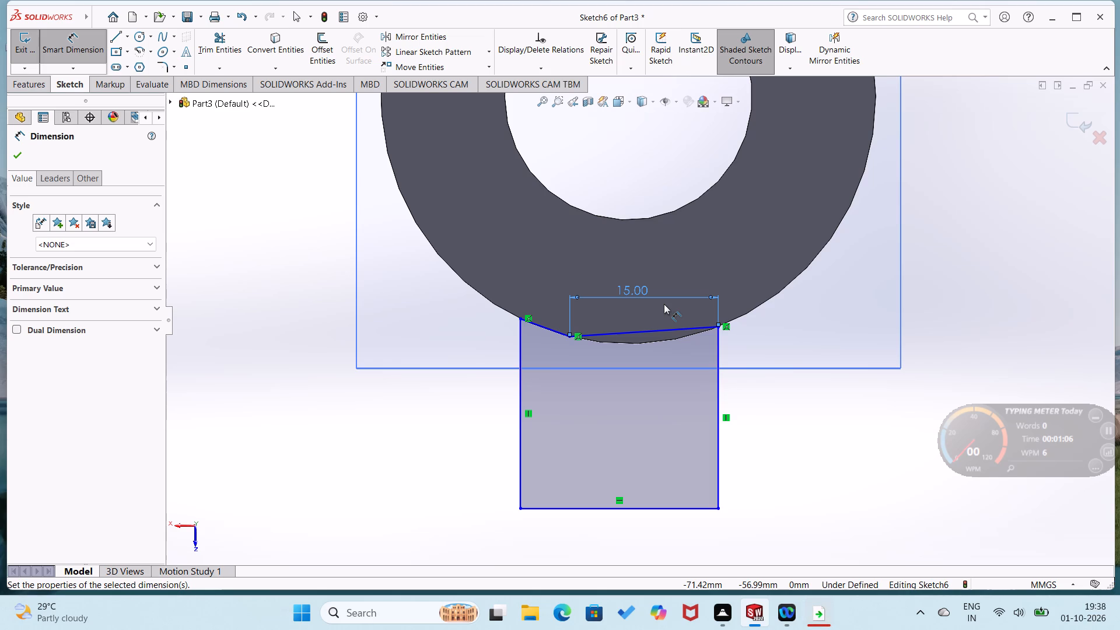
Set the sloping line's horizontal span to 10 mm and leave the dimension tool.
{"action": "double_click", "coordinate": [616, 285]}
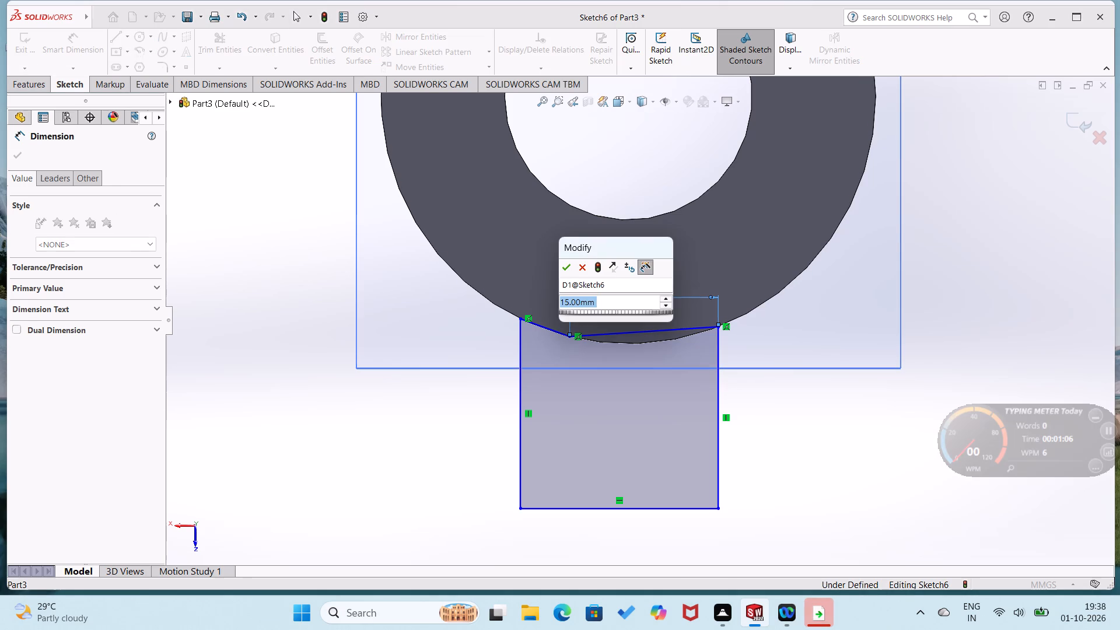
{"action": "type", "text": "10"}
{"action": "key", "text": "Return"}
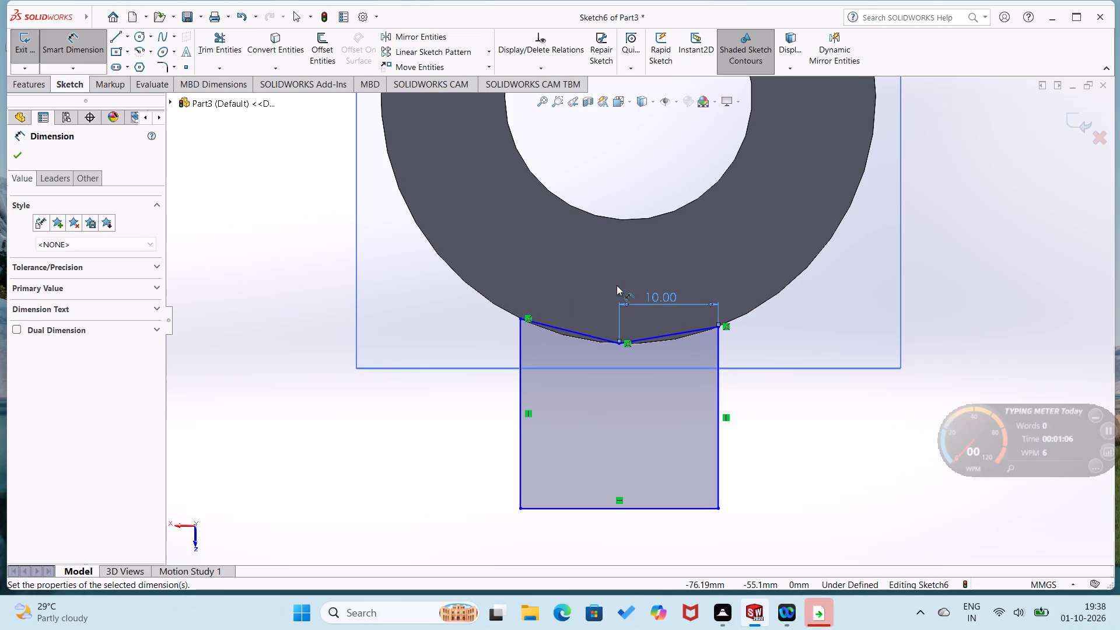
{"action": "left_click", "coordinate": [421, 409]}
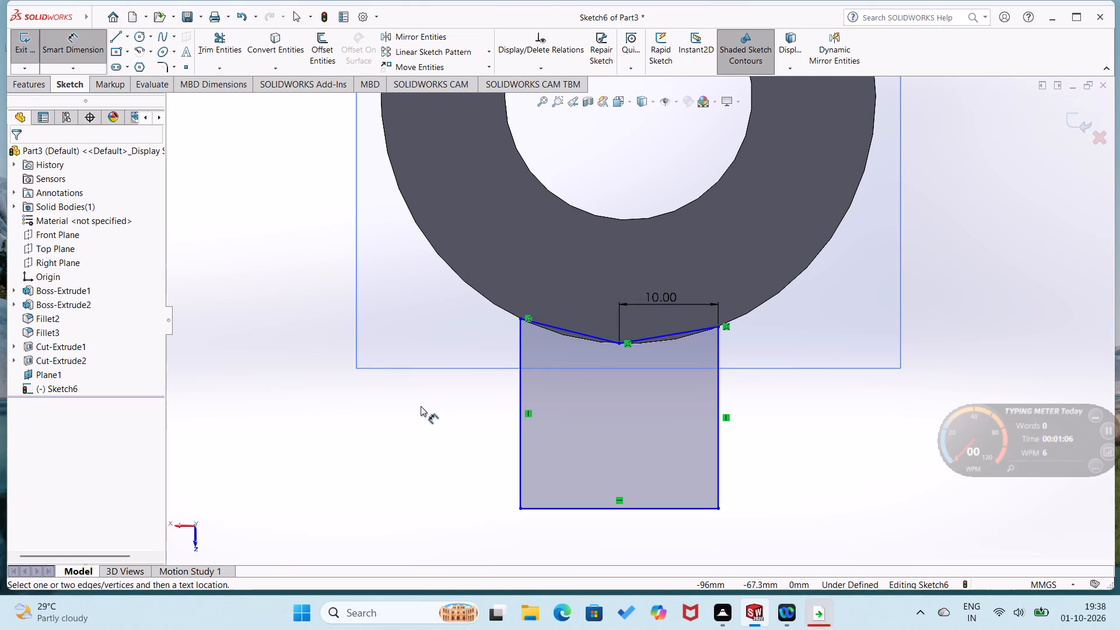
{"action": "left_click", "coordinate": [399, 495]}
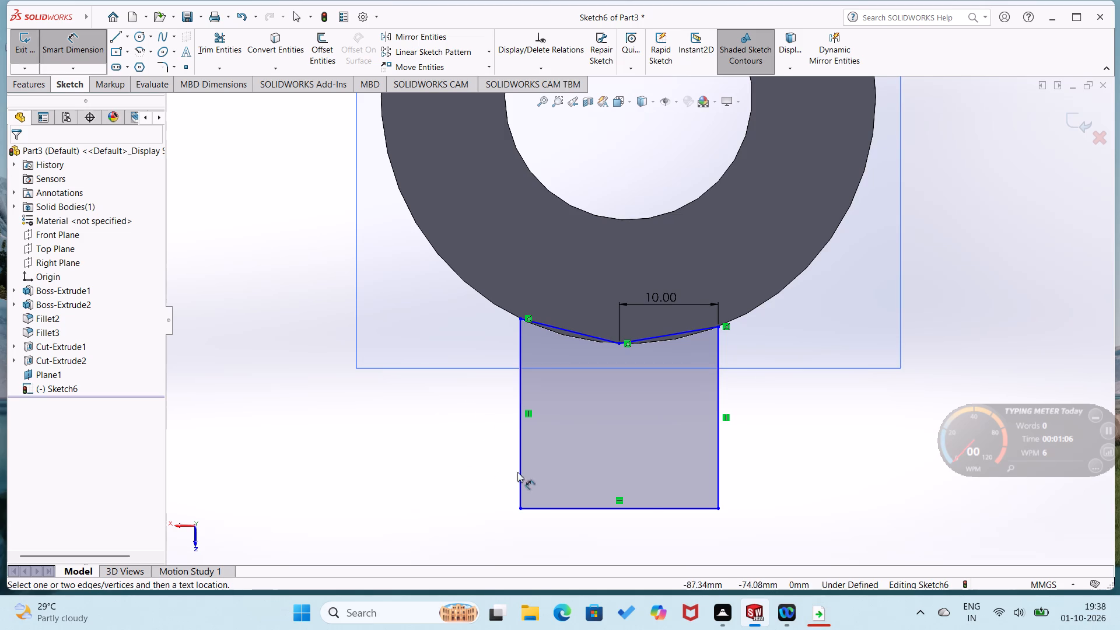
{"action": "key", "text": "Escape"}
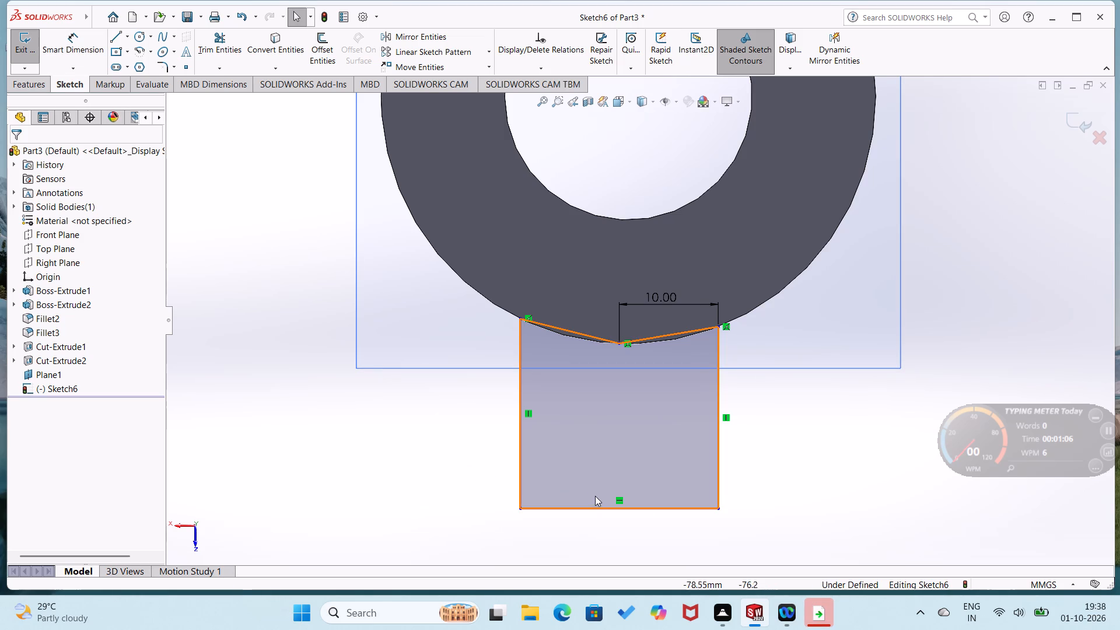
Add a Vertical relation between the base line's midpoint and the vertex where the two sloping lines meet.
{"action": "key", "text": "Escape"}
{"action": "key", "text": "Escape"}
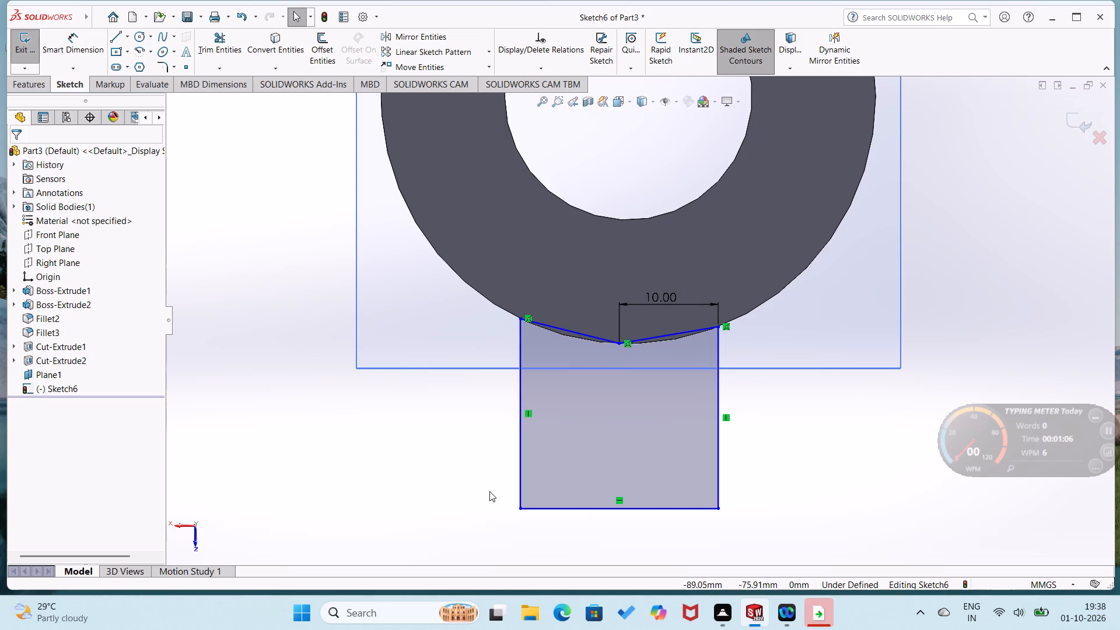
{"action": "left_click", "coordinate": [618, 508], "text": "ctrl"}
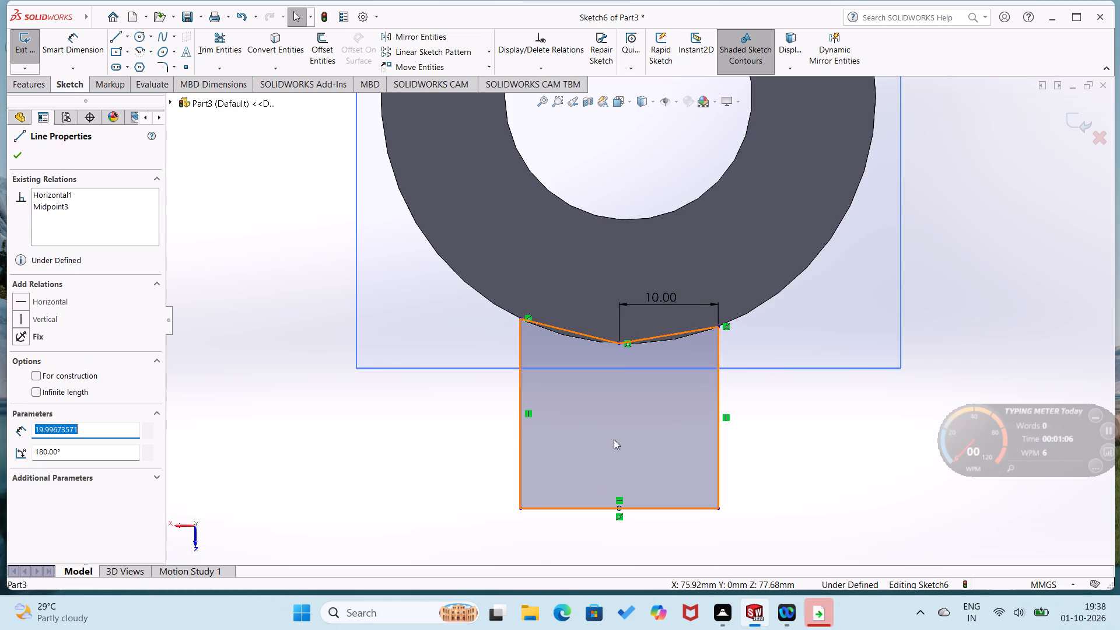
{"action": "left_click", "coordinate": [619, 343], "text": "ctrl"}
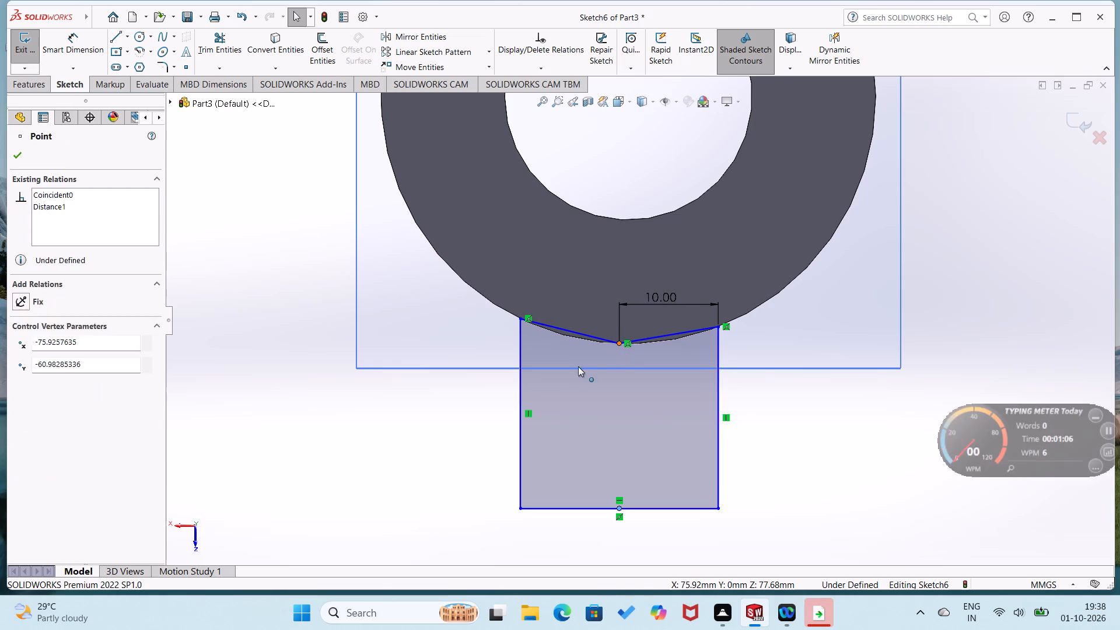
{"action": "left_click", "coordinate": [18, 297]}
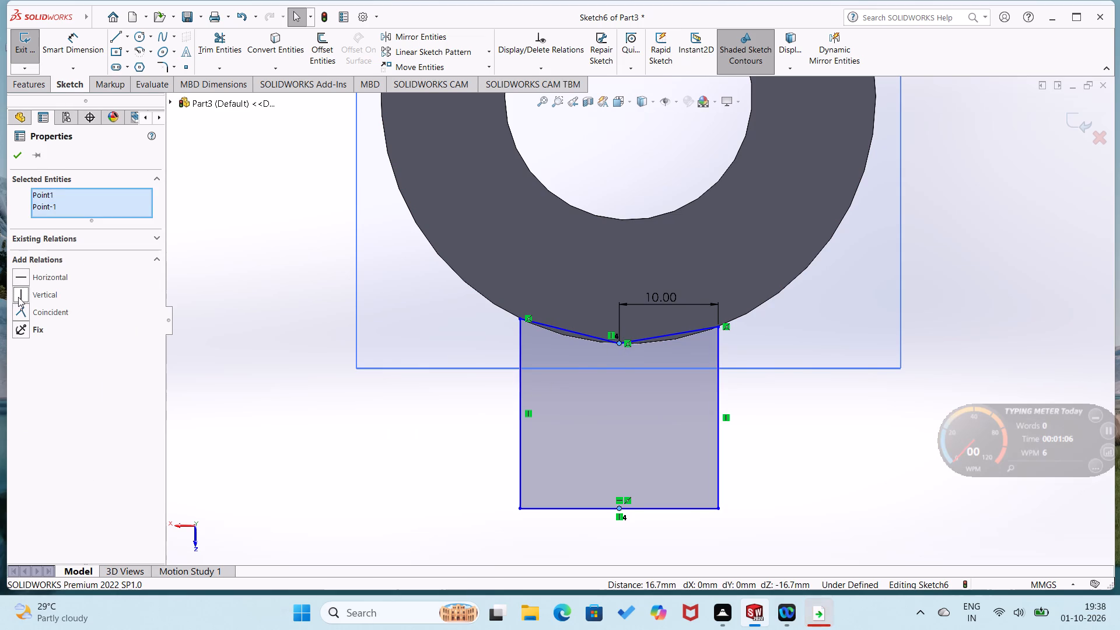
{"action": "left_click", "coordinate": [19, 154]}
{"action": "left_click", "coordinate": [236, 318]}
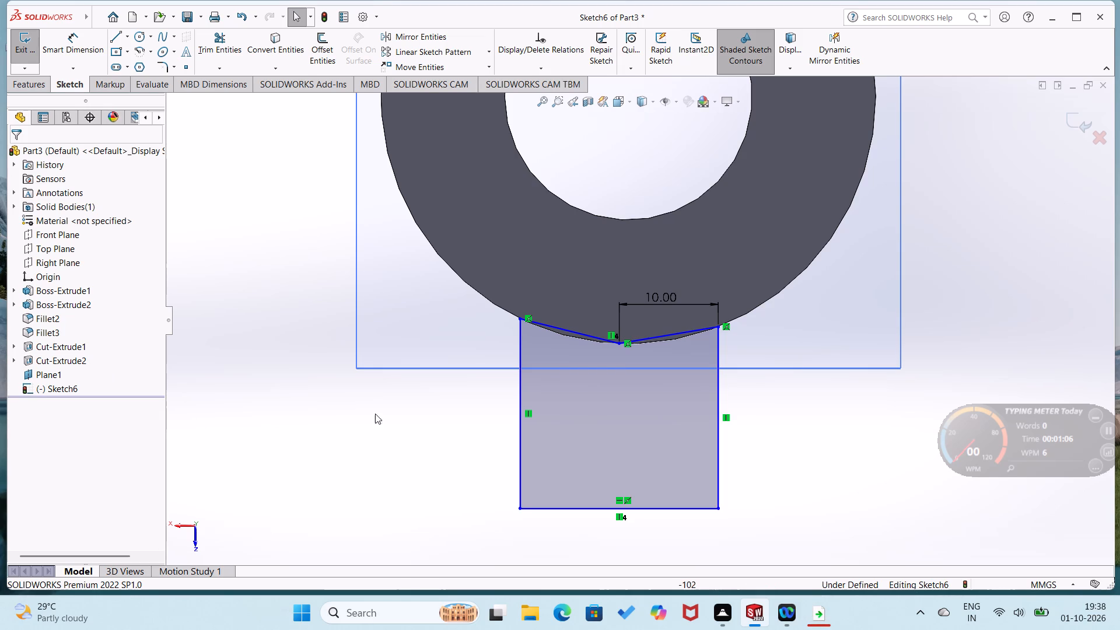
Dimension the profile's vertical side farther from the 10 mm dimension as 25 mm.
{"action": "right_click_drag", "start_coordinate": [442, 500], "coordinate": [425, 377]}
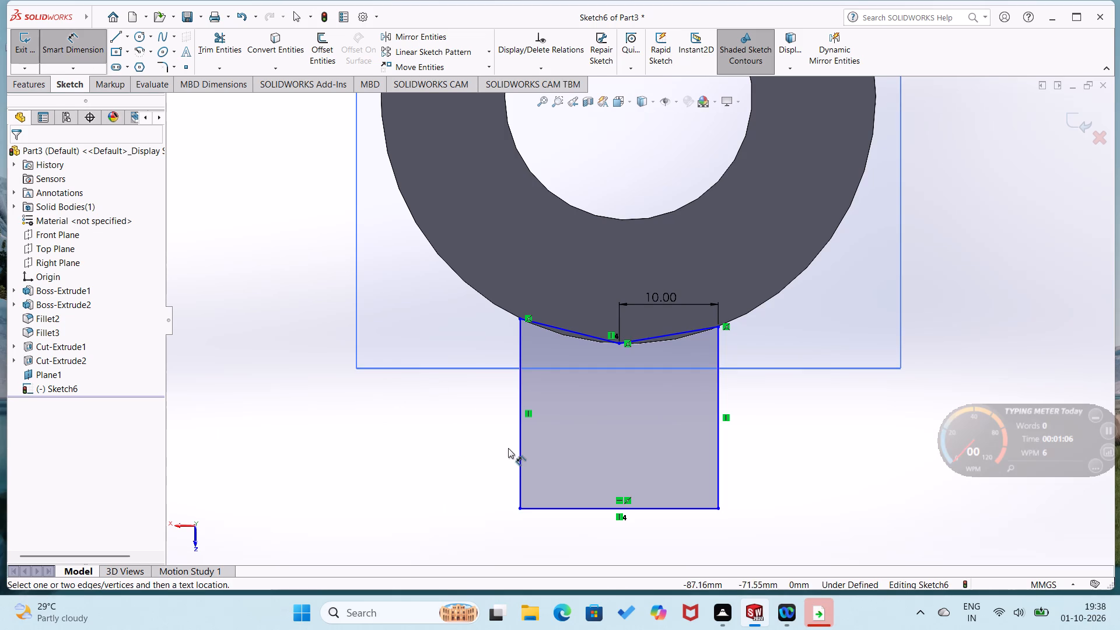
{"action": "left_click", "coordinate": [519, 457]}
{"action": "left_click", "coordinate": [491, 457]}
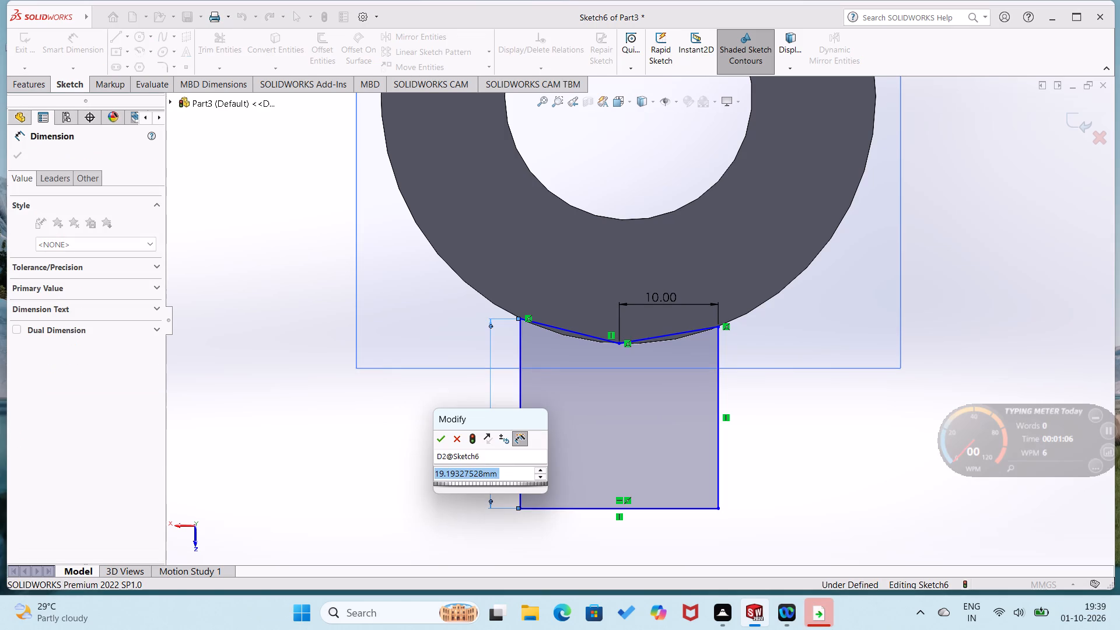
{"action": "type", "text": "25"}
{"action": "key", "text": "Return"}
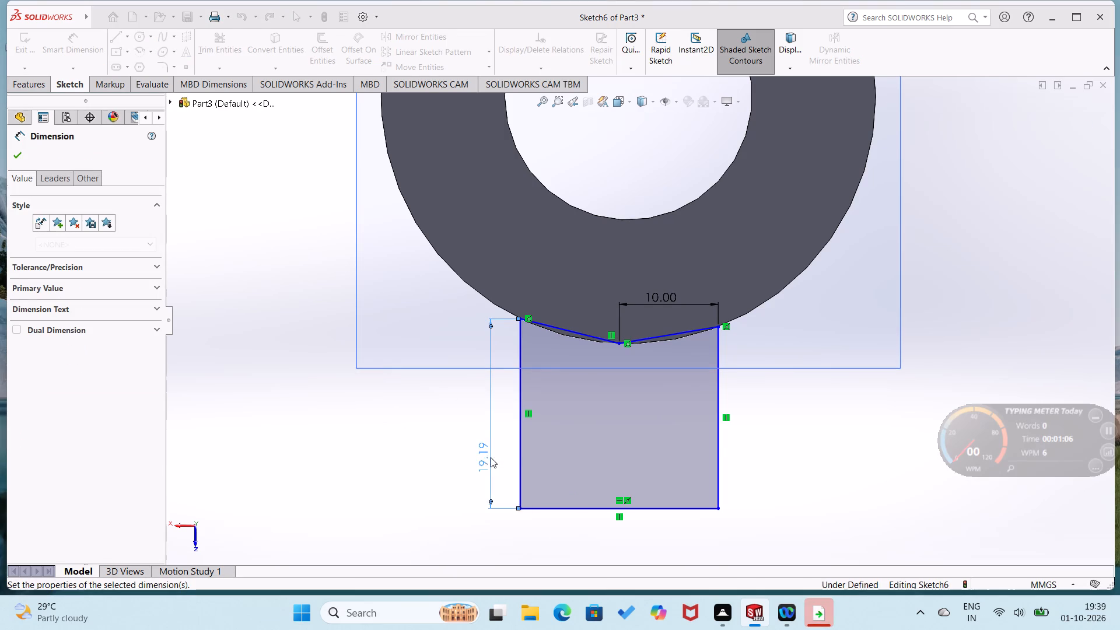
{"action": "scroll", "coordinate": [491, 457], "scroll_direction": "up", "scroll_amount": 2}
{"action": "left_click", "coordinate": [476, 448]}
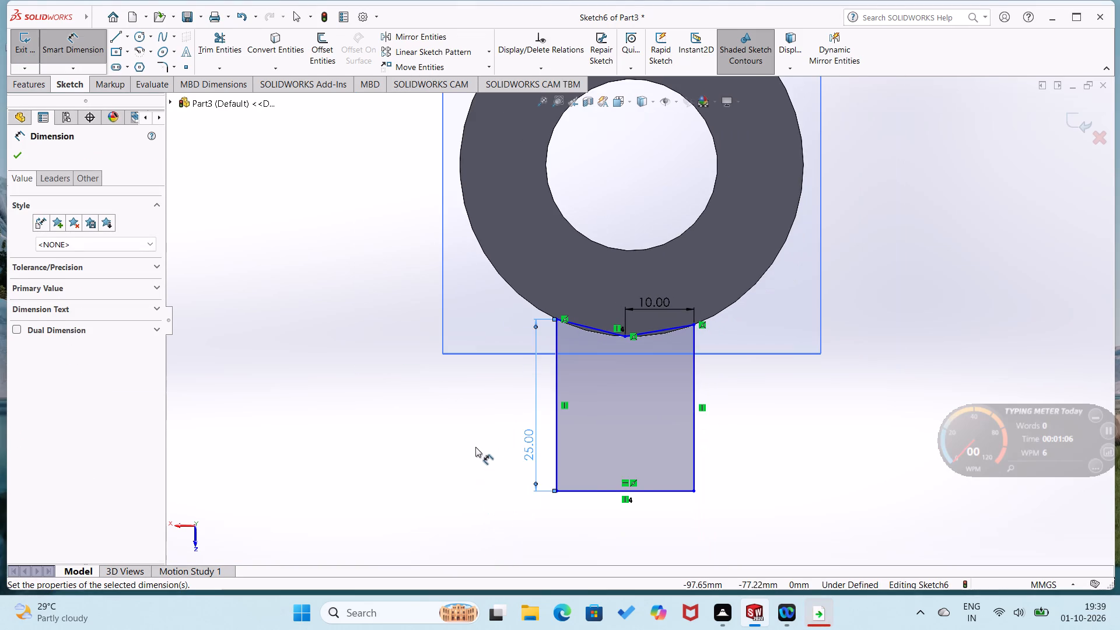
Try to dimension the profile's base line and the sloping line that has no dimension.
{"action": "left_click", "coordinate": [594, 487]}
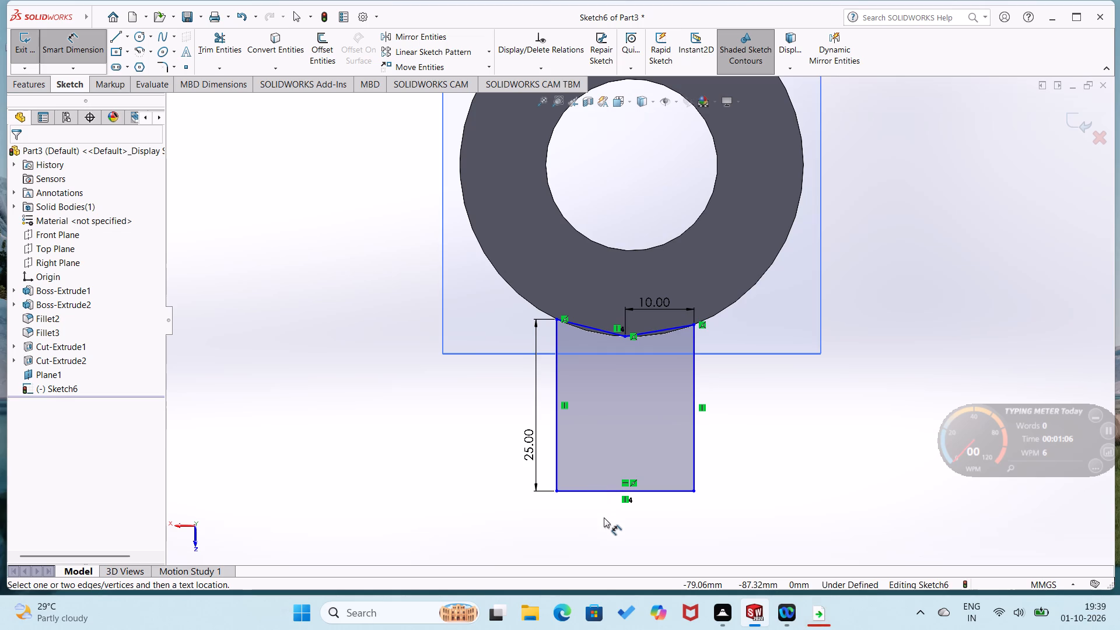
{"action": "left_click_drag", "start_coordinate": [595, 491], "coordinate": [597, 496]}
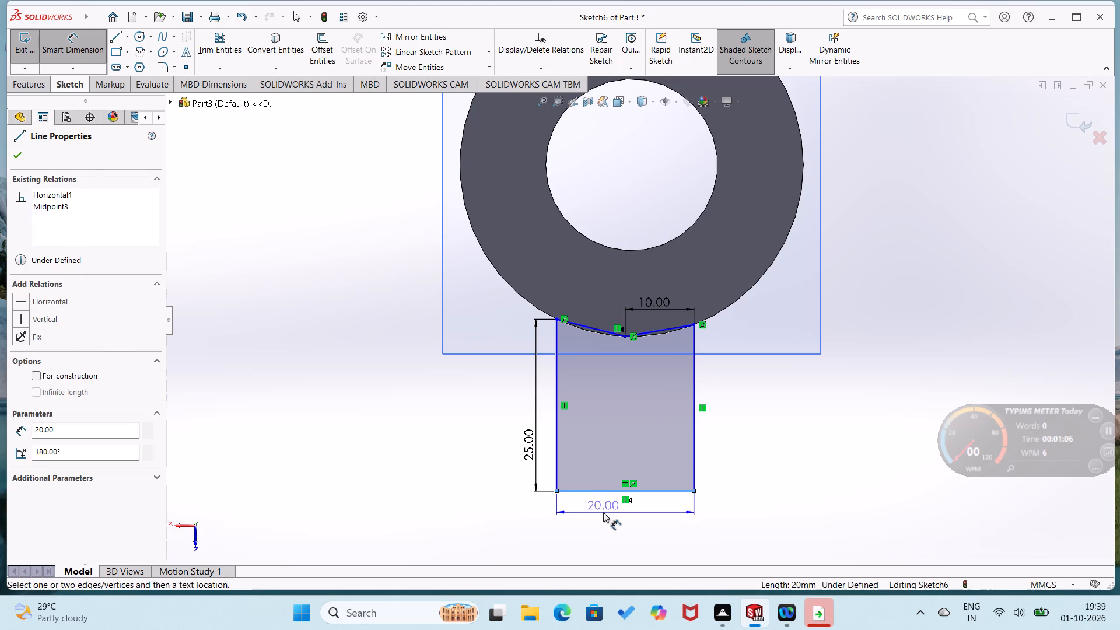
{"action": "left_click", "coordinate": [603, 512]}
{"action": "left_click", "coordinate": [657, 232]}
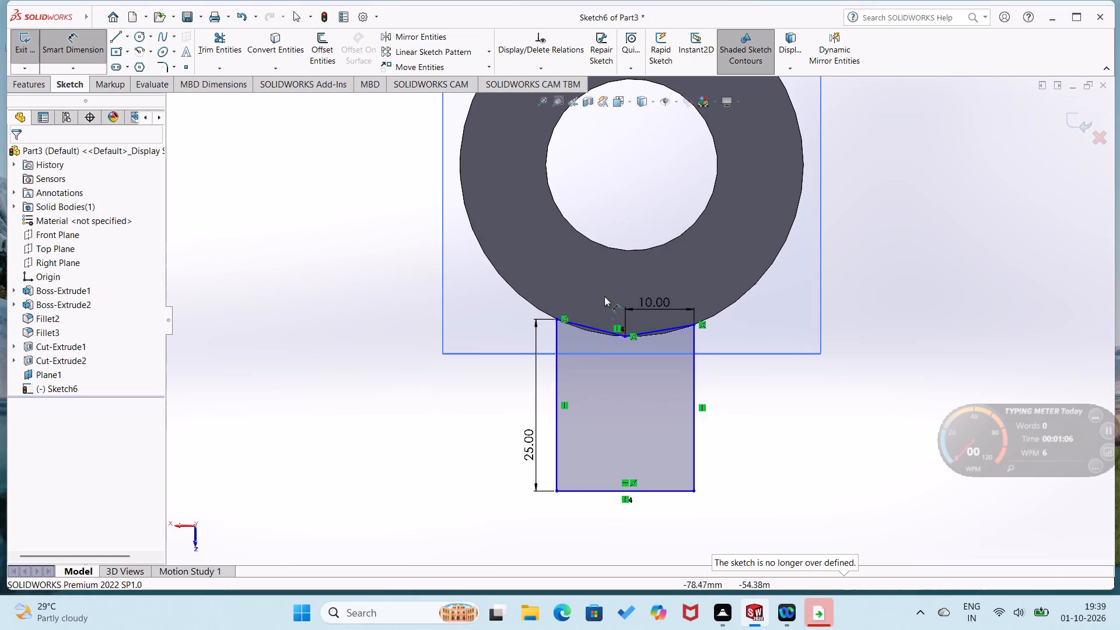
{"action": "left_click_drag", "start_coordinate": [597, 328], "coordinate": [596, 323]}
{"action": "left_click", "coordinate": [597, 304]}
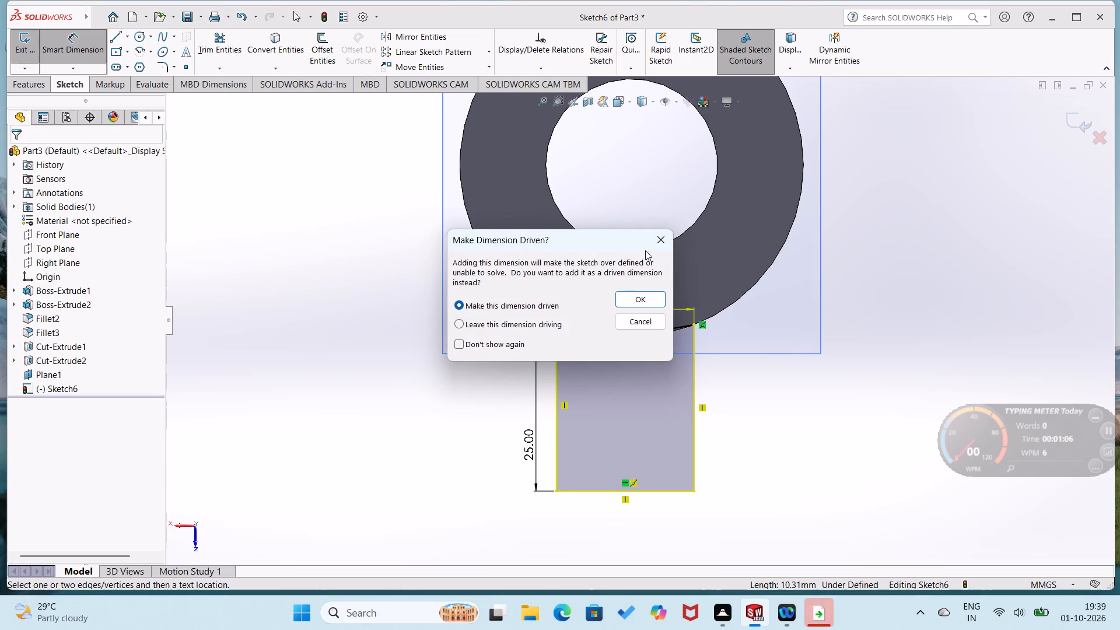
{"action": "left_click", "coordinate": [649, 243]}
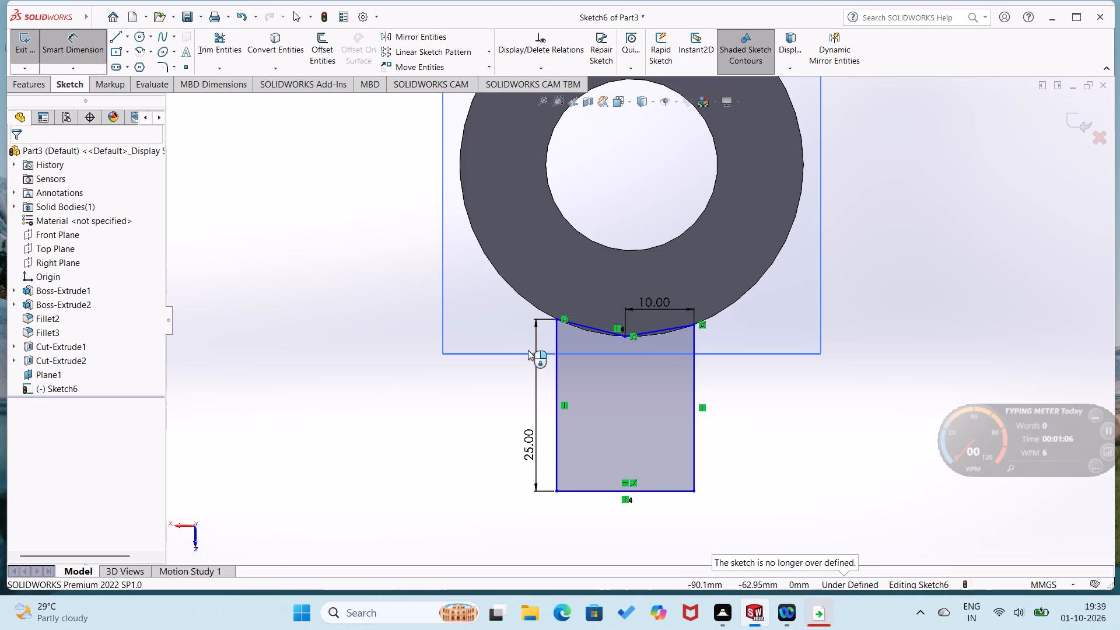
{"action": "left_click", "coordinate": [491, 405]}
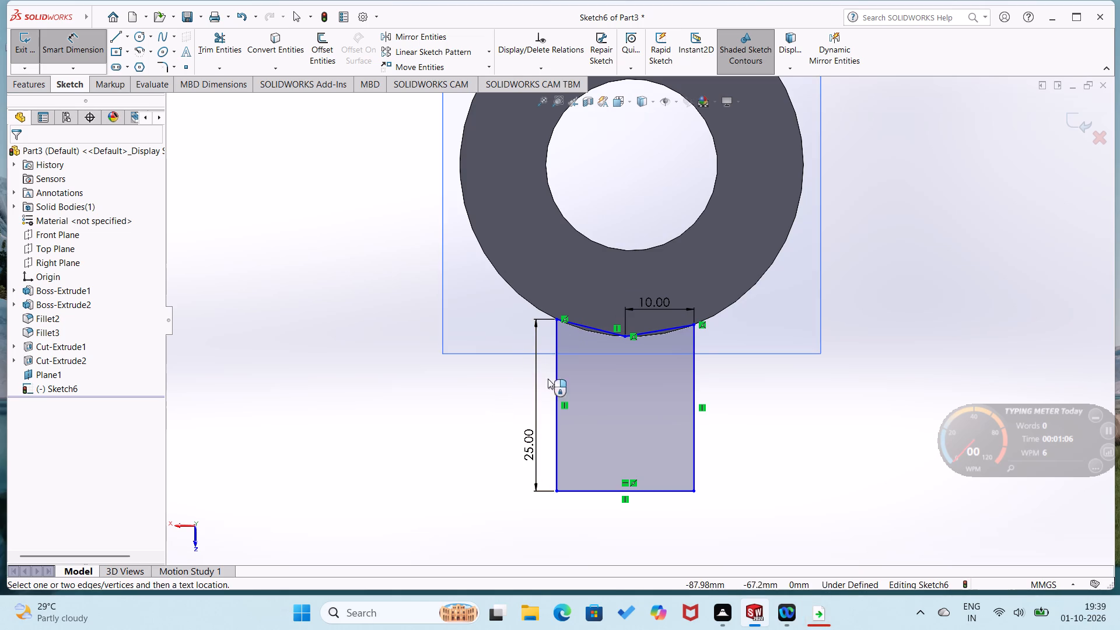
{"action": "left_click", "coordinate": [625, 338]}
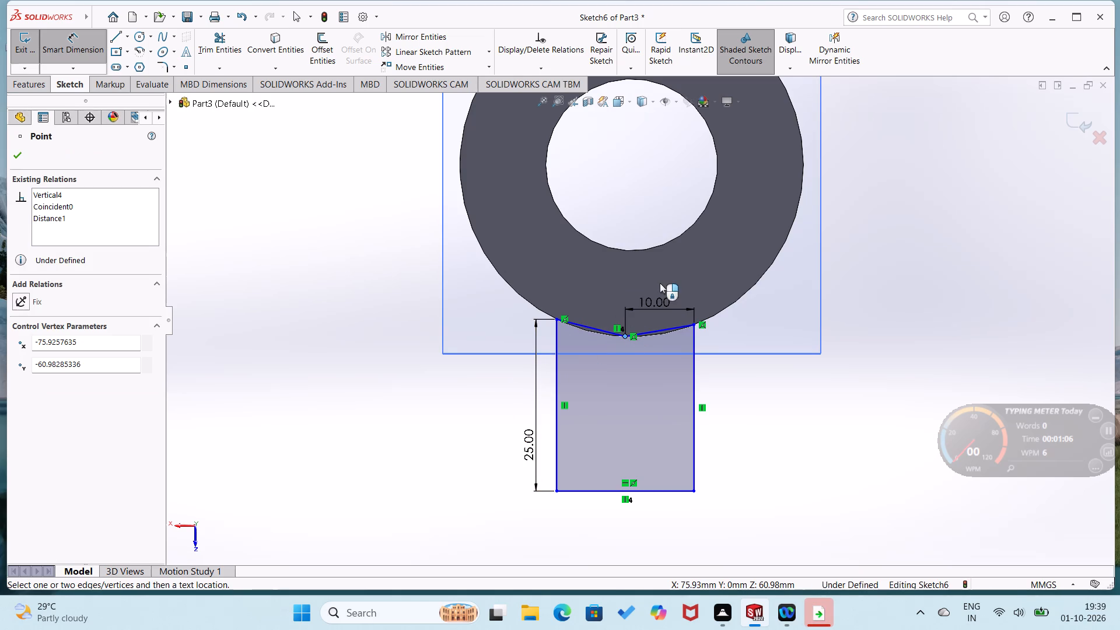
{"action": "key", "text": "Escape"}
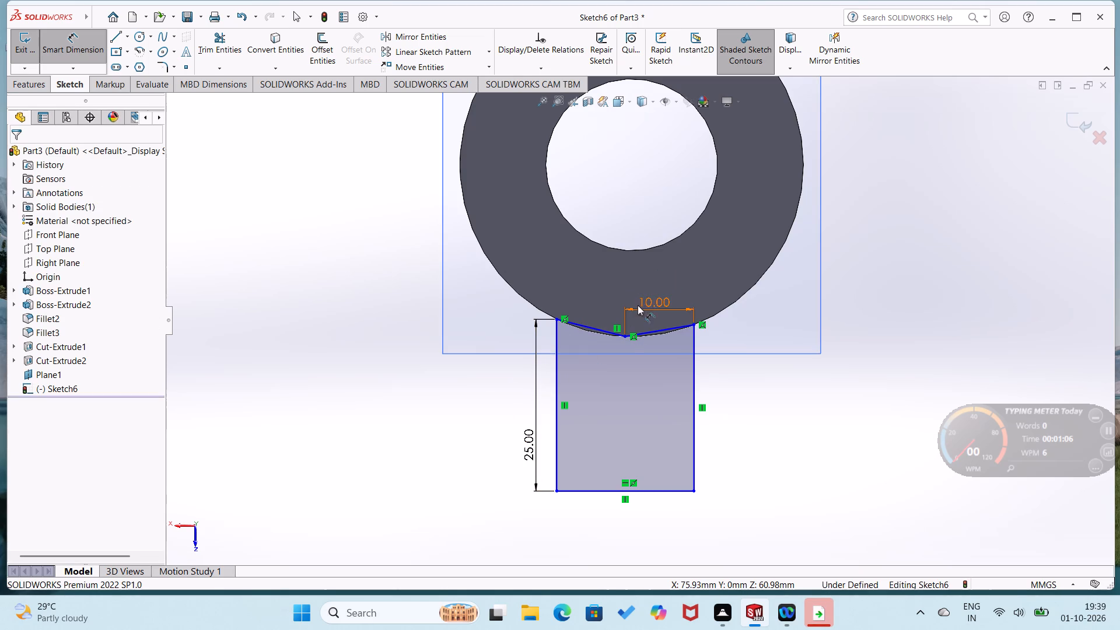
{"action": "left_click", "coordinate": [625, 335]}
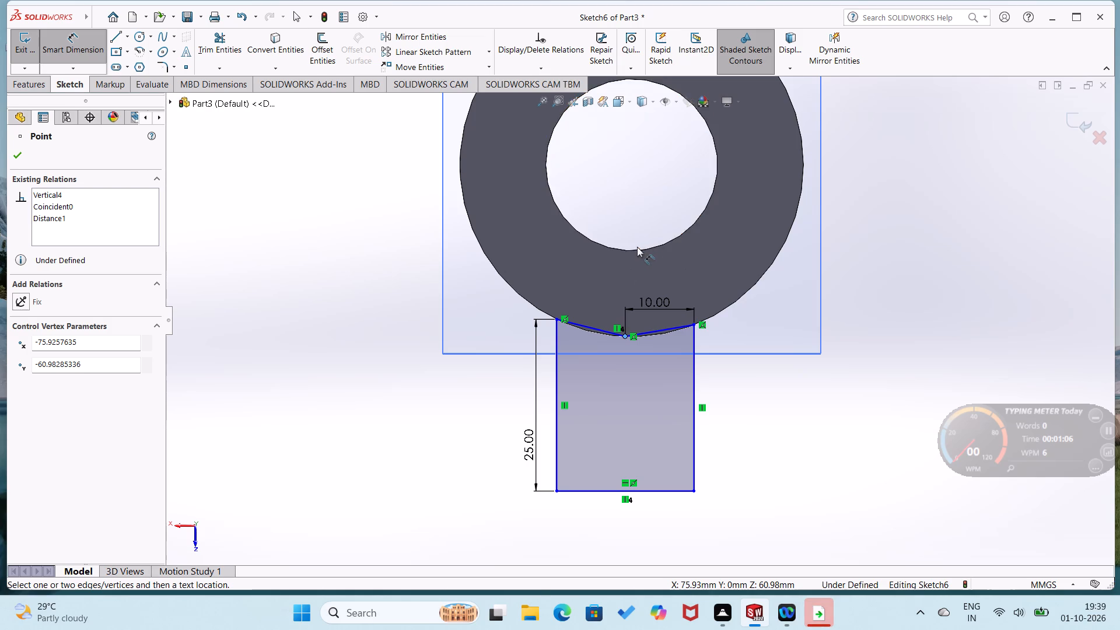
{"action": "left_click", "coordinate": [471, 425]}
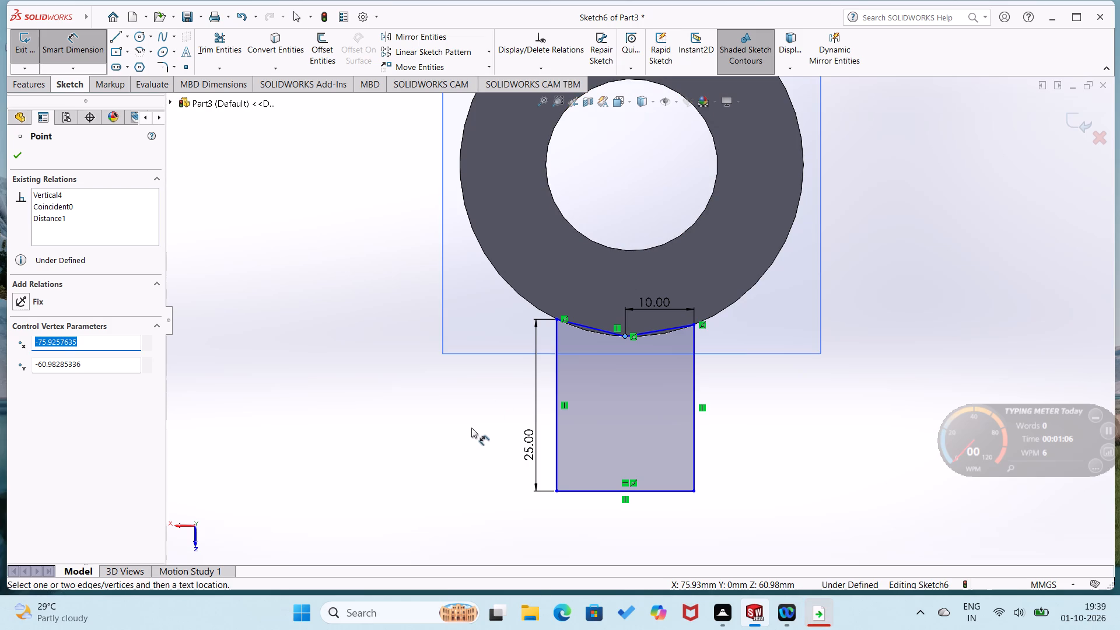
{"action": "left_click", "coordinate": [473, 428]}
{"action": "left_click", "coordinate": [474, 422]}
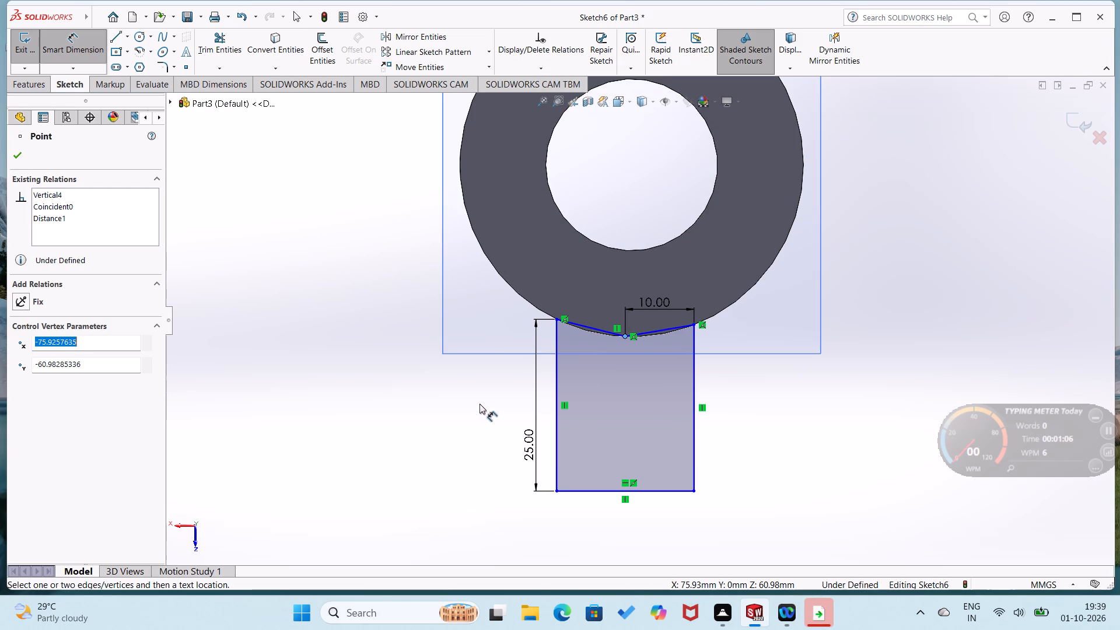
Extrude the profile as a blind boss 12 mm deep in the reversed direction, along the cylindrical boss.
{"action": "middle_click_drag", "start_coordinate": [479, 401], "coordinate": [462, 263]}
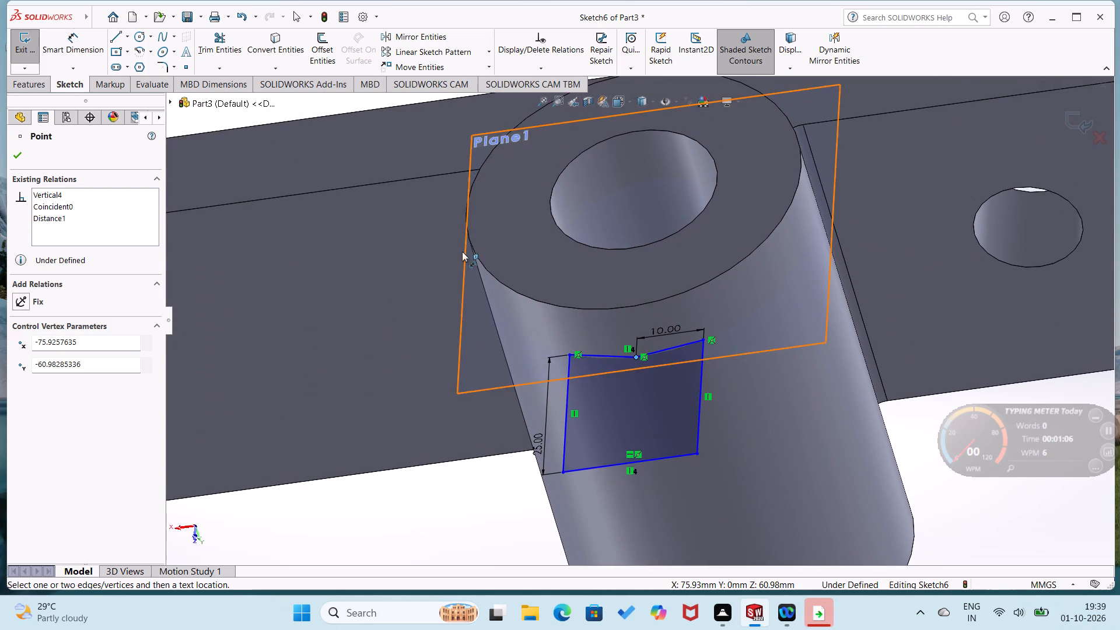
{"action": "left_click", "coordinate": [29, 87]}
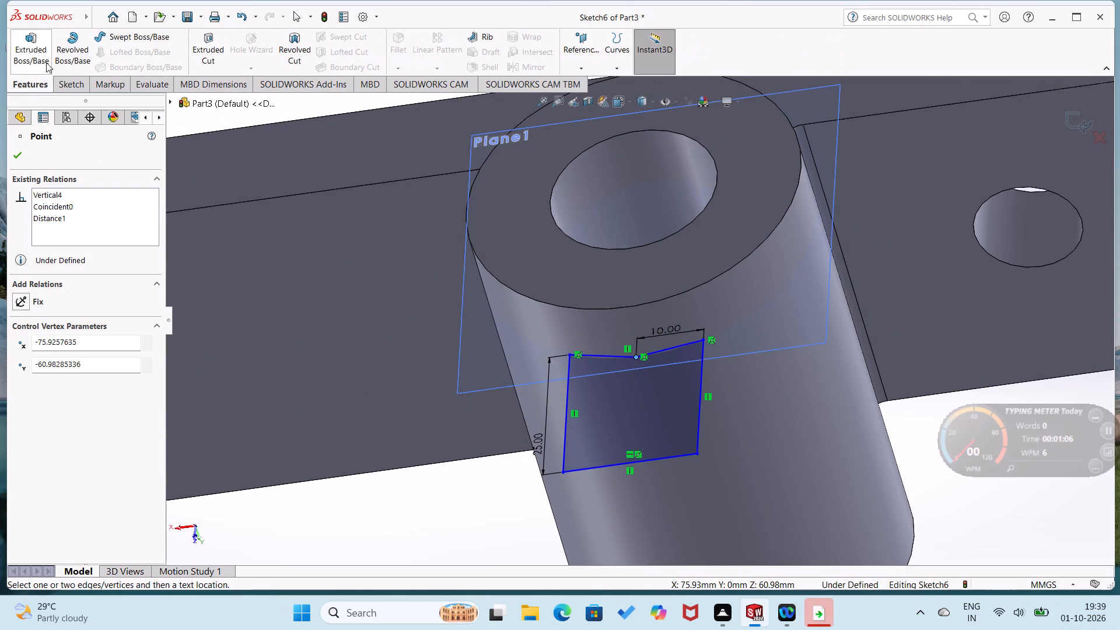
{"action": "left_click", "coordinate": [34, 55]}
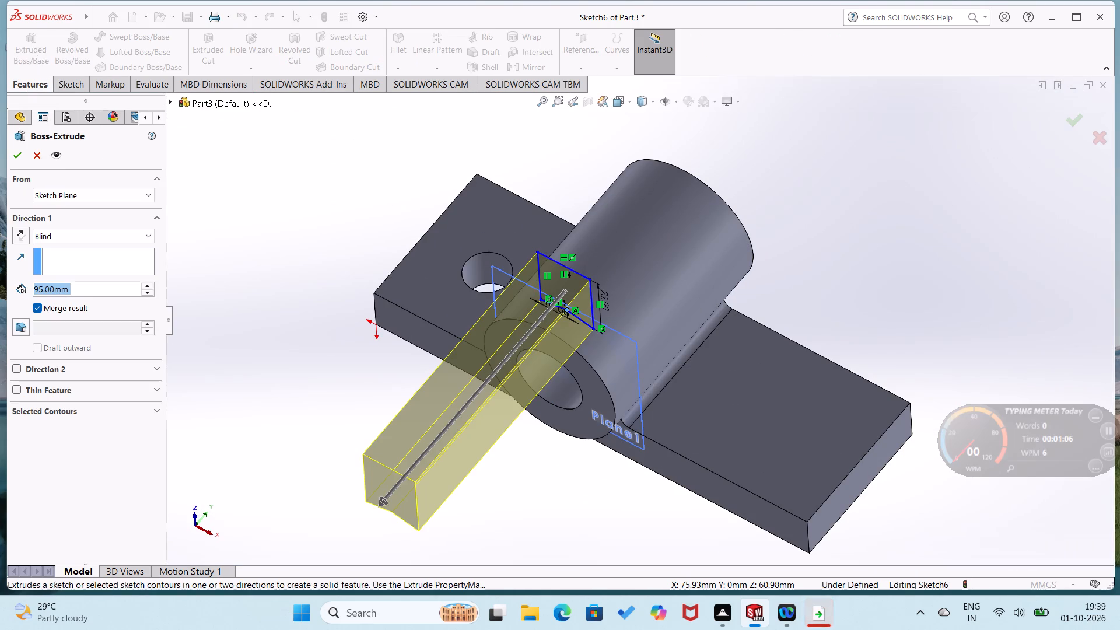
{"action": "left_click", "coordinate": [30, 230]}
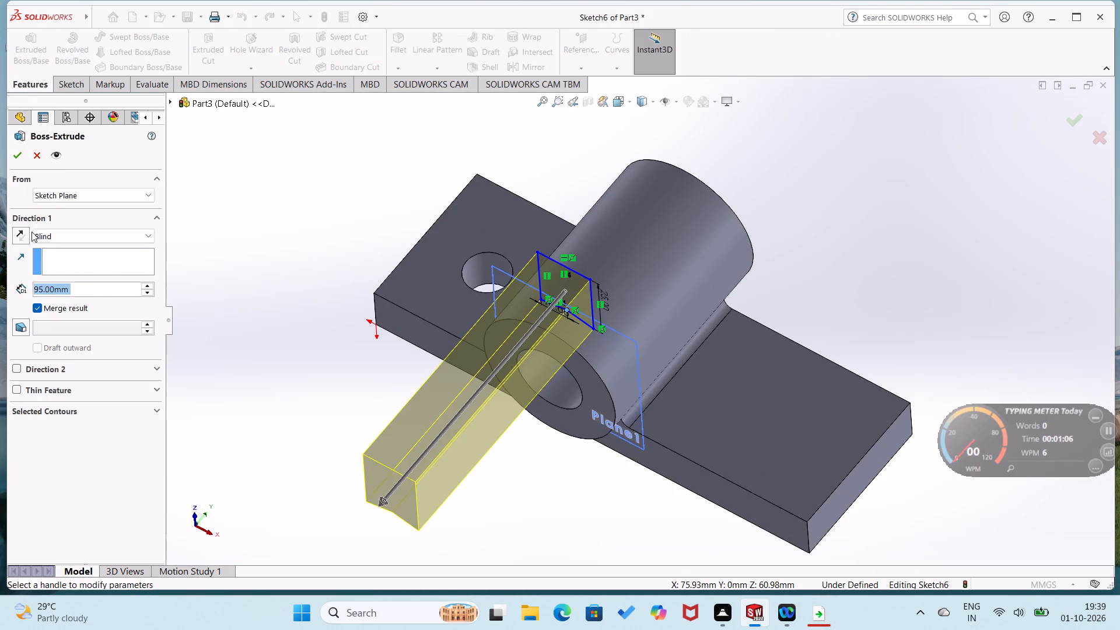
{"action": "left_click", "coordinate": [24, 233]}
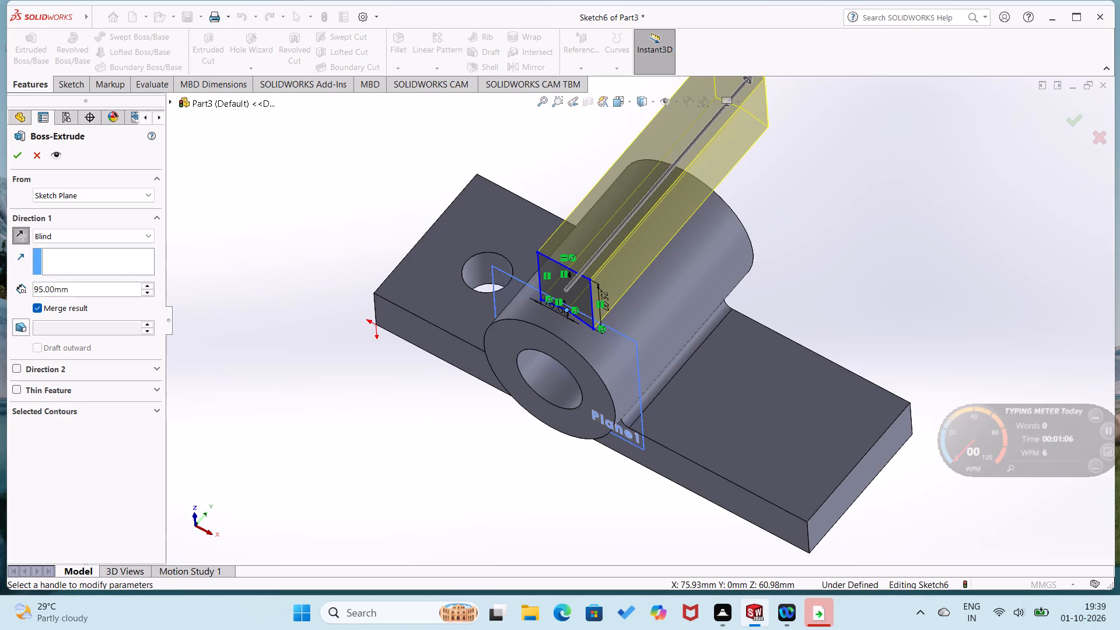
{"action": "left_click_drag", "start_coordinate": [125, 288], "coordinate": [29, 292]}
{"action": "type", "text": "12"}
{"action": "key", "text": "Return"}
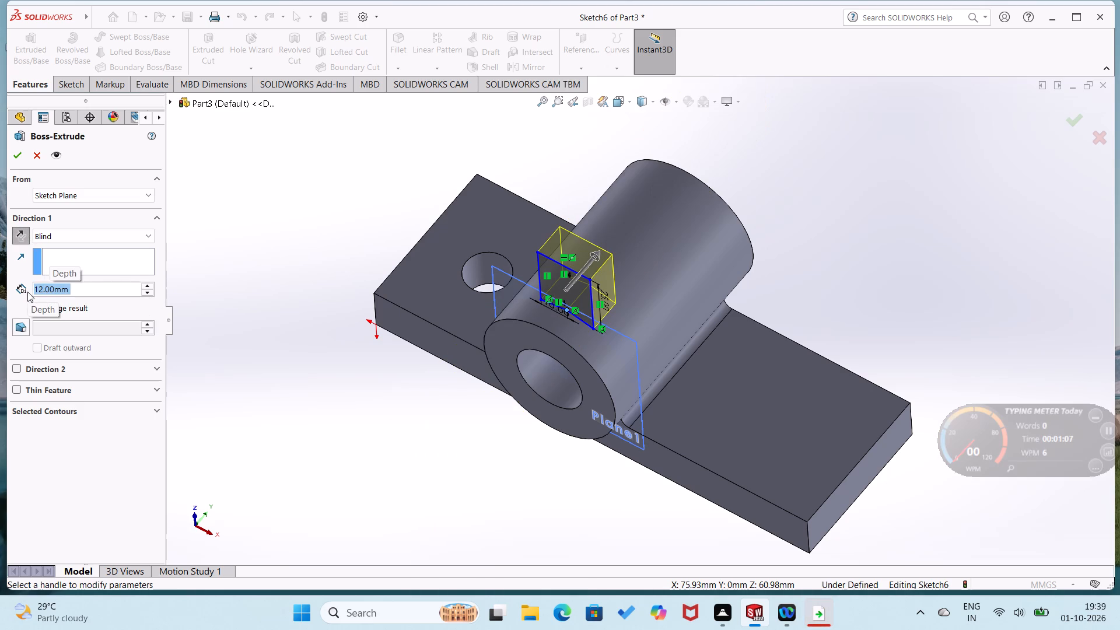
{"action": "left_click", "coordinate": [15, 155]}
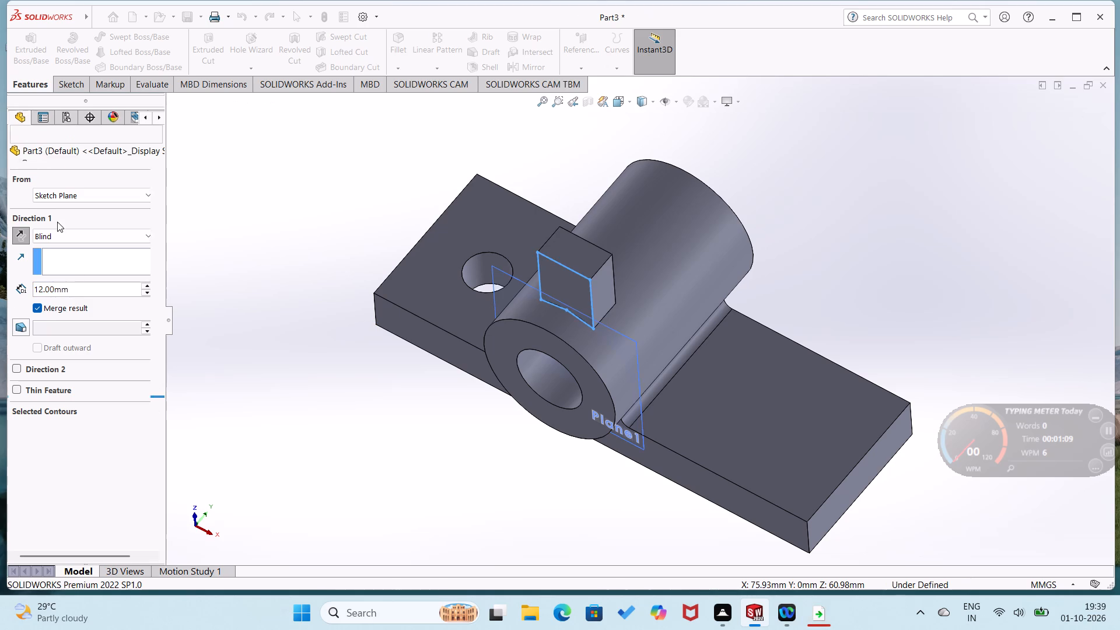
{"action": "left_click", "coordinate": [239, 338]}
Start a sketch on the front face of the rectangular tab standing on the cylindrical boss.
{"action": "middle_click_drag", "start_coordinate": [251, 339], "coordinate": [277, 258]}
{"action": "scroll", "coordinate": [251, 339], "scroll_direction": "up", "scroll_amount": 1}
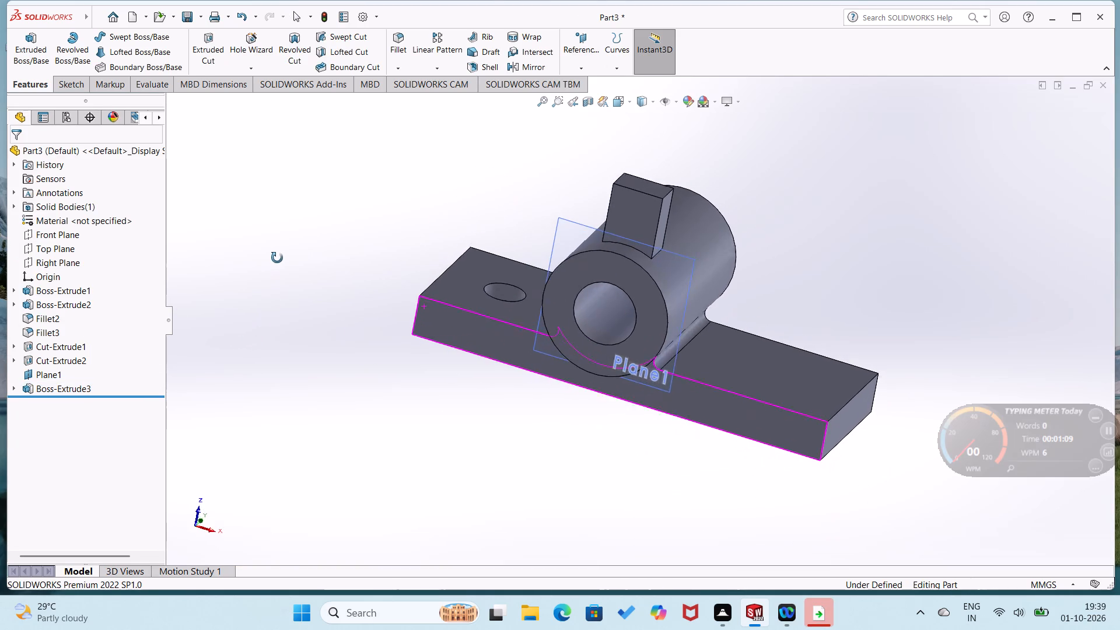
{"action": "middle_click_drag", "start_coordinate": [277, 258], "coordinate": [284, 148]}
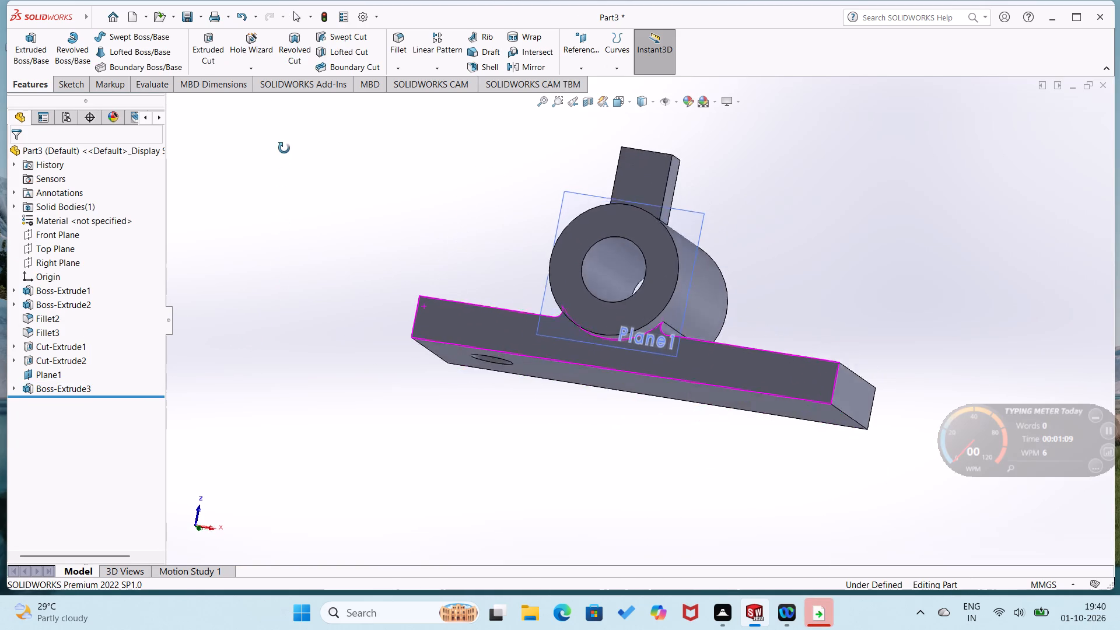
{"action": "middle_click_drag", "start_coordinate": [284, 148], "coordinate": [278, 276]}
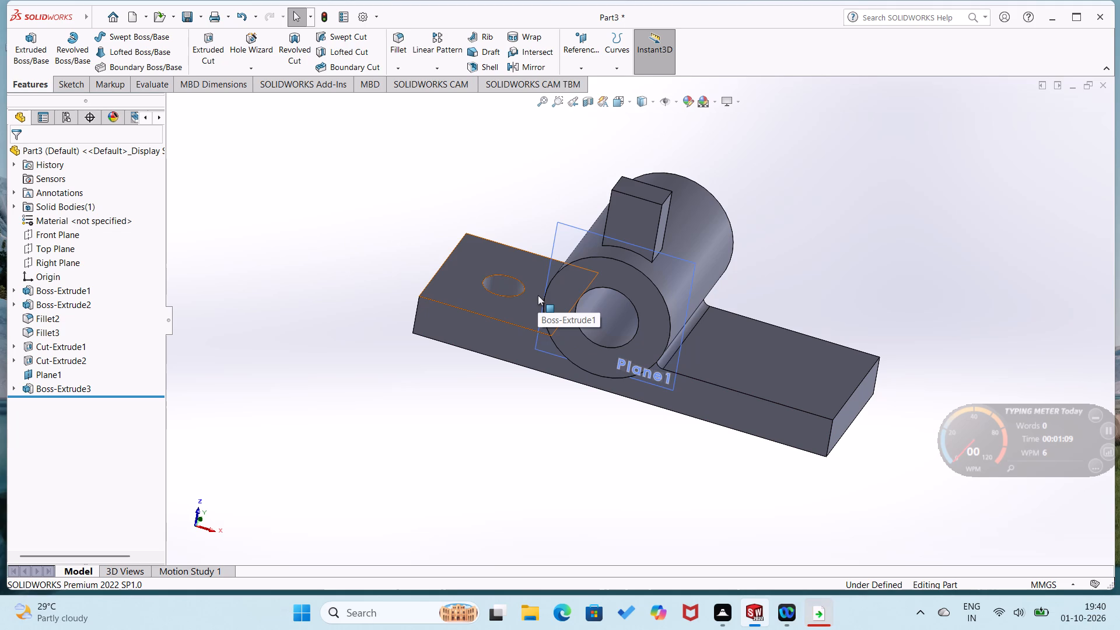
{"action": "left_click", "coordinate": [385, 417]}
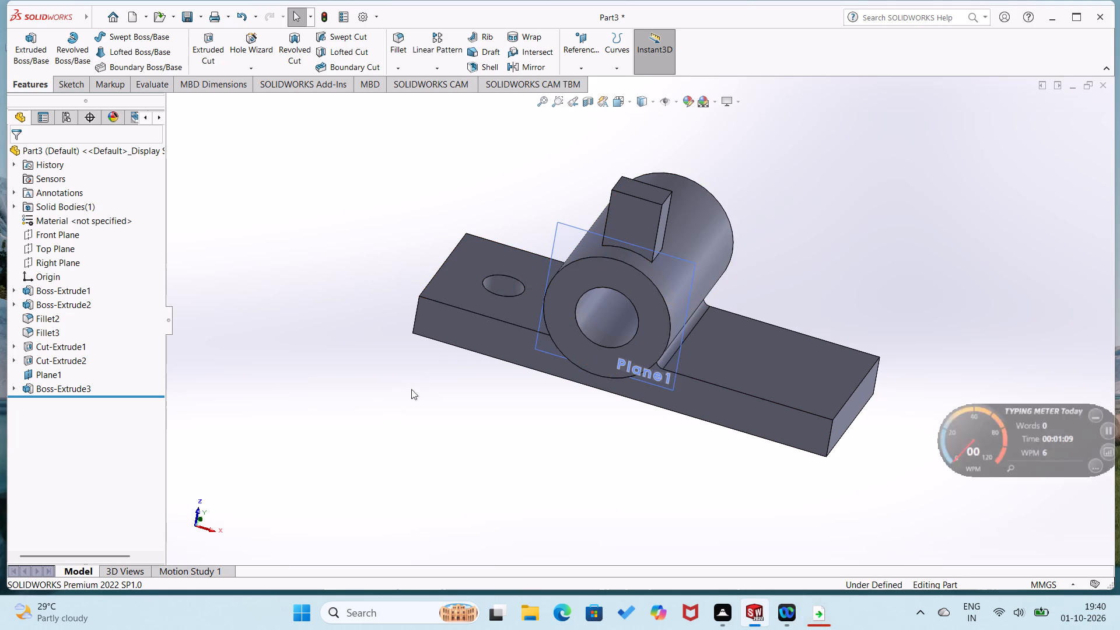
{"action": "right_click", "coordinate": [617, 218]}
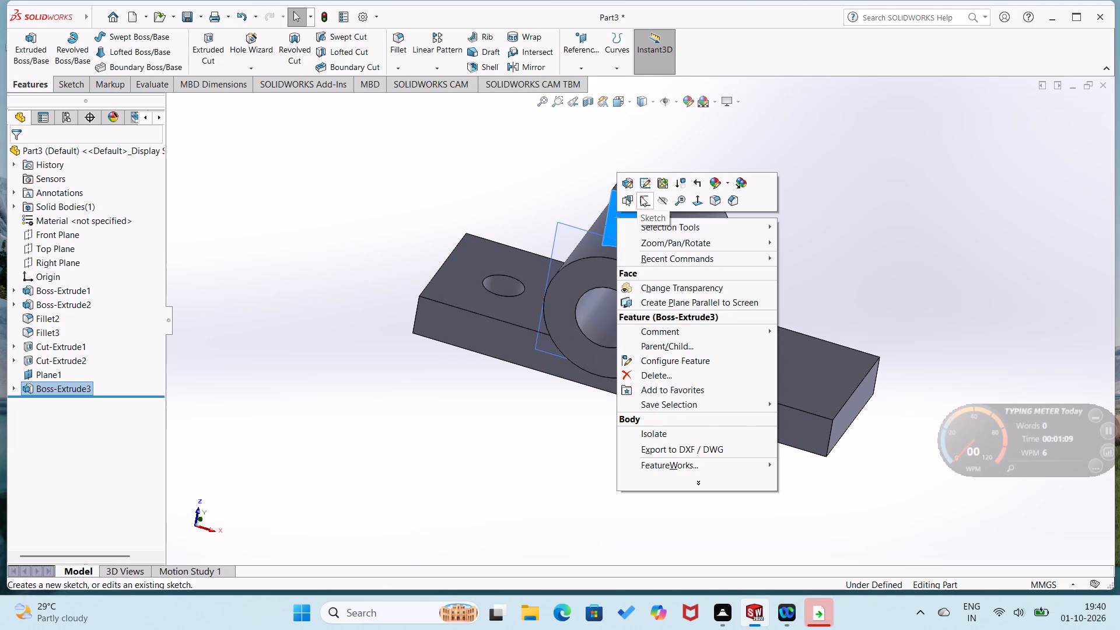
{"action": "left_click", "coordinate": [640, 197]}
{"action": "left_click", "coordinate": [318, 278]}
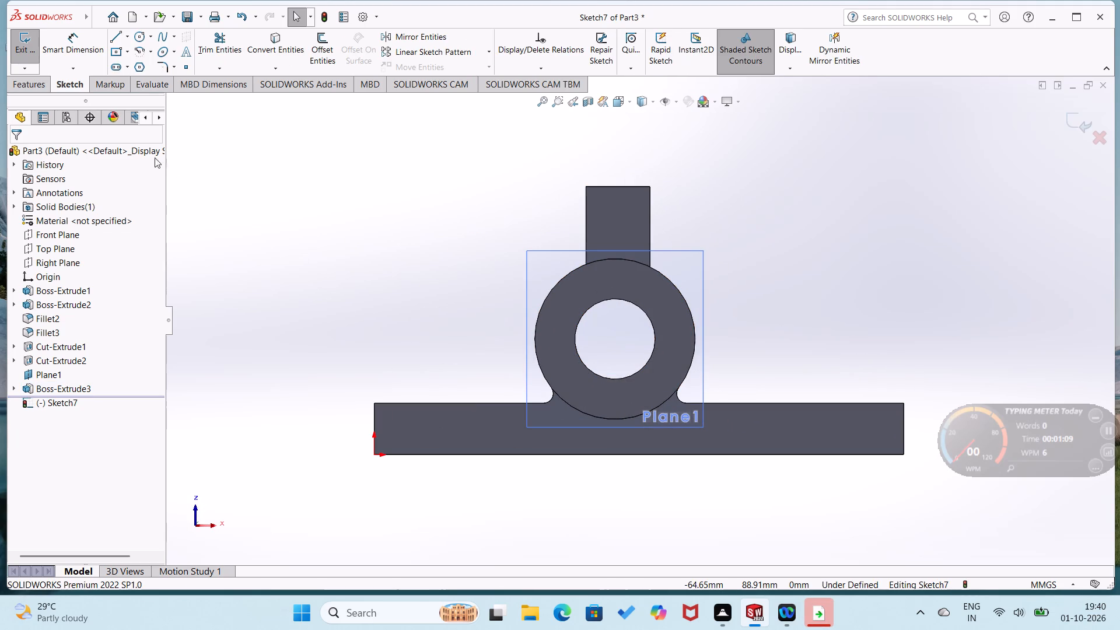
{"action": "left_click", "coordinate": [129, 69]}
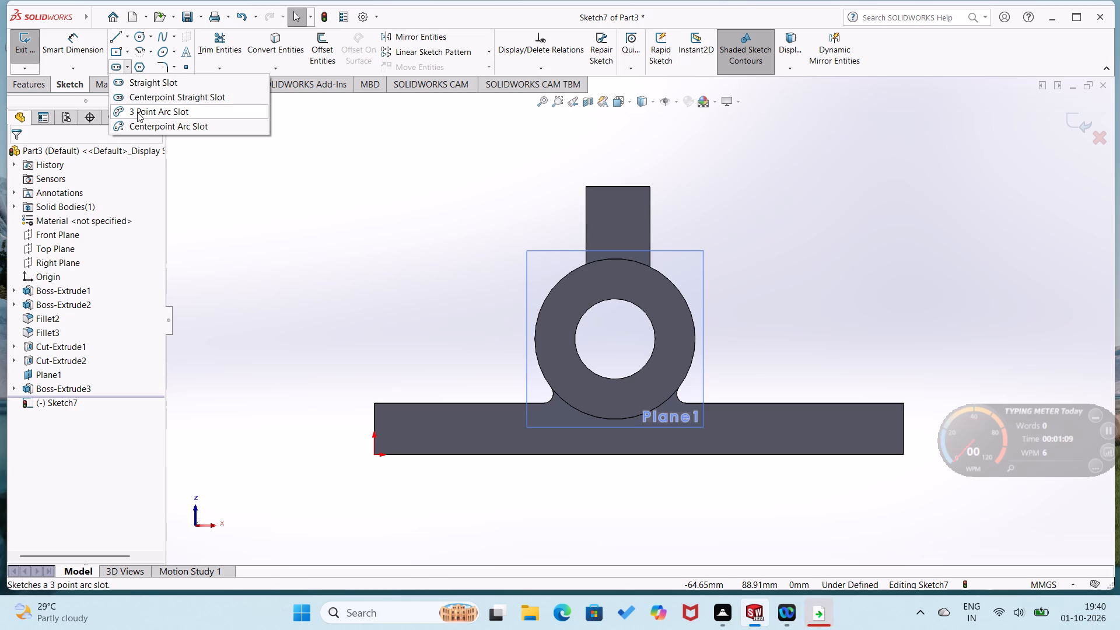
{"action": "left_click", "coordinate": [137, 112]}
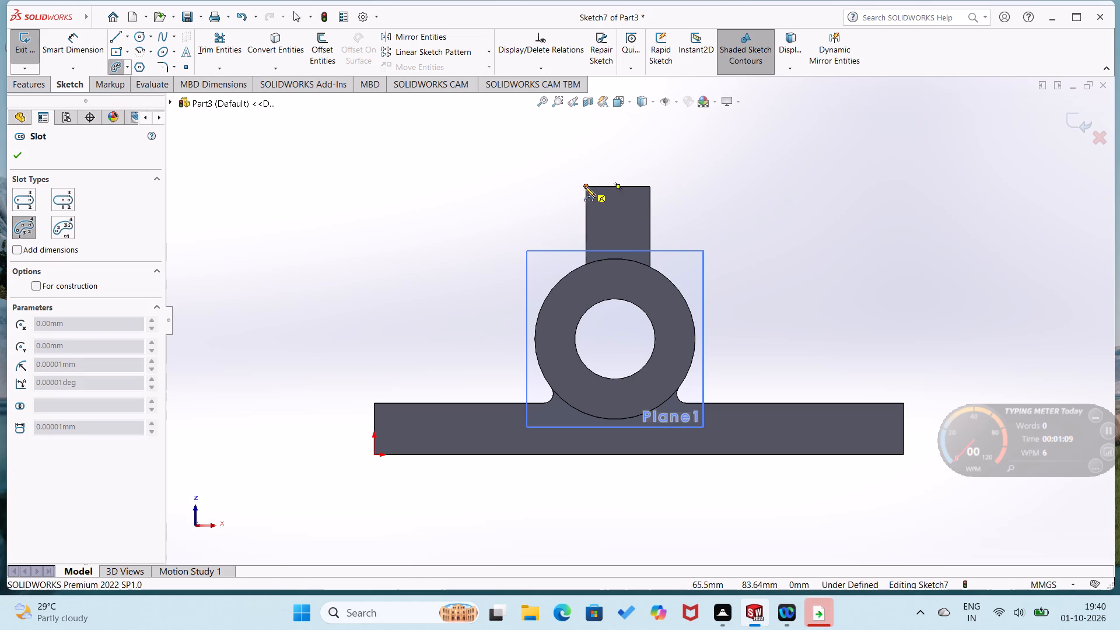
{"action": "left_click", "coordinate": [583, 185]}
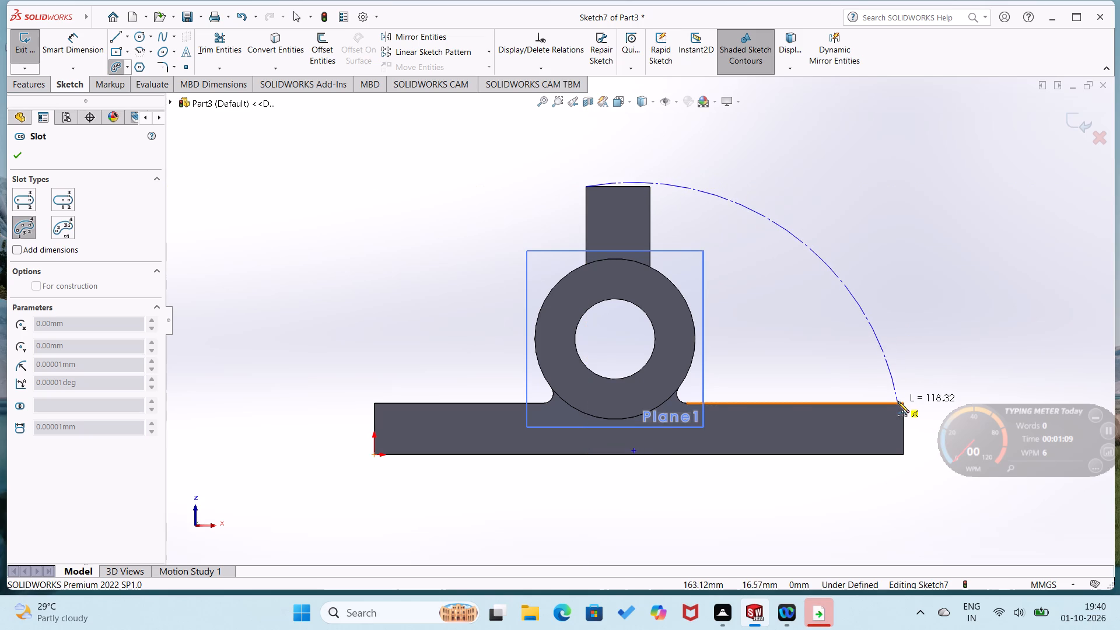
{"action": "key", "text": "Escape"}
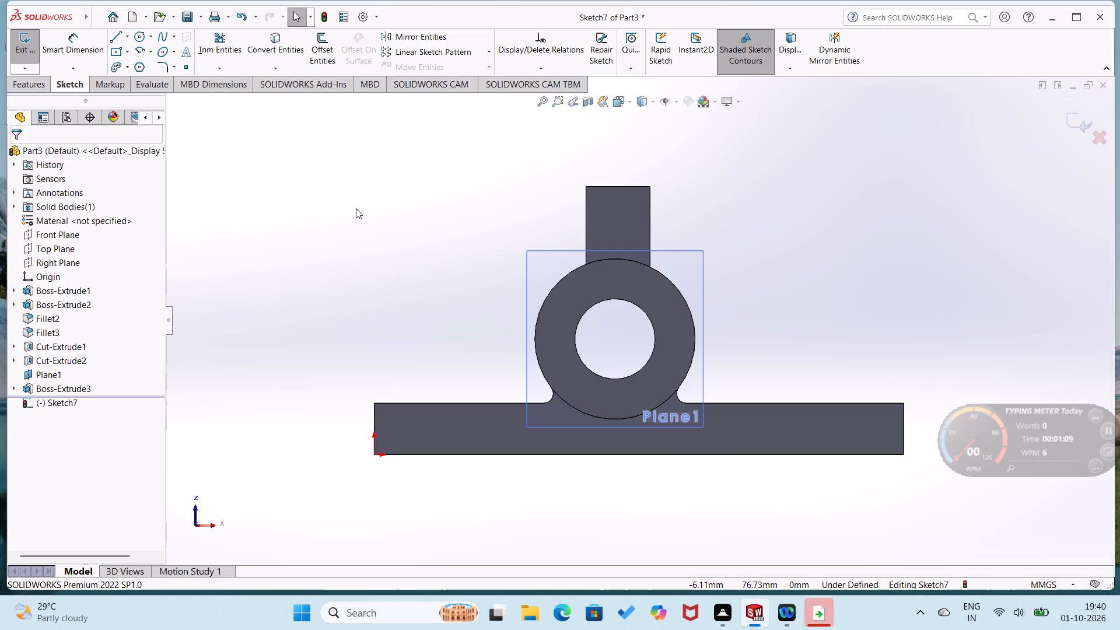
Sketch a line from the plate's upper corner farthest from the origin along its top edge and dimension it 10 mm.
{"action": "right_click_drag", "start_coordinate": [431, 251], "coordinate": [345, 286]}
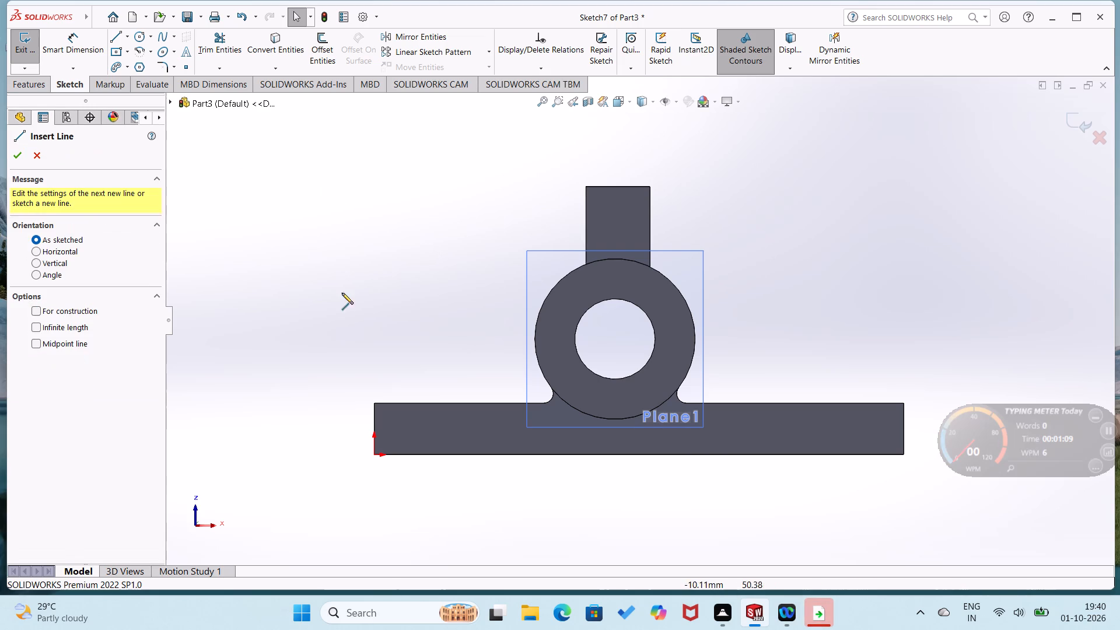
{"action": "left_click", "coordinate": [905, 402]}
{"action": "left_click", "coordinate": [863, 402]}
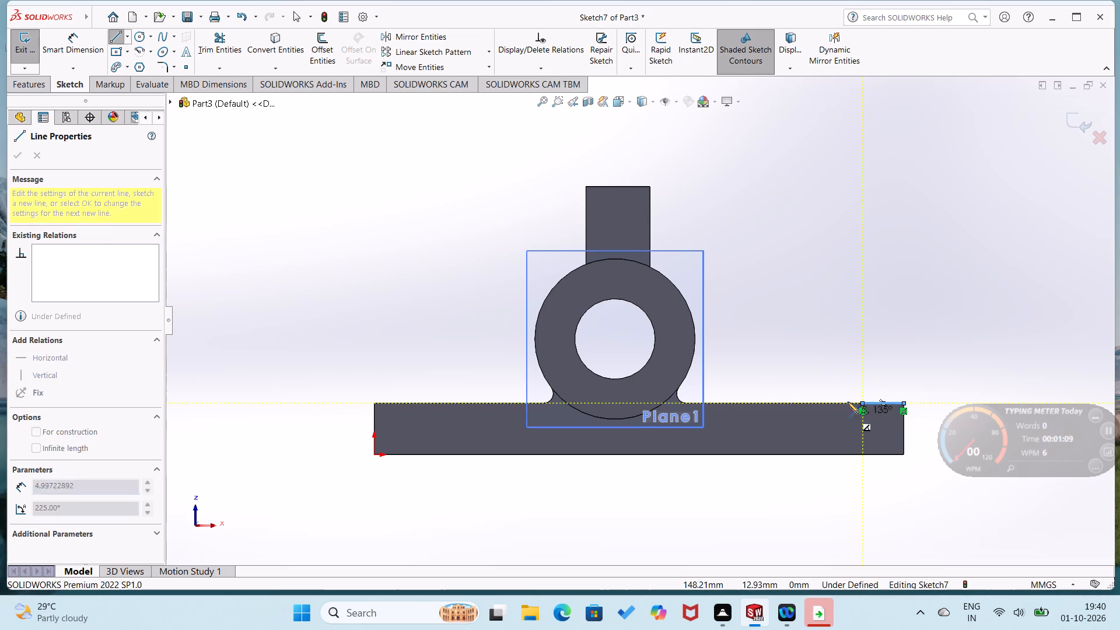
{"action": "right_click_drag", "start_coordinate": [842, 386], "coordinate": [844, 320]}
{"action": "left_click_drag", "start_coordinate": [878, 403], "coordinate": [876, 395]}
{"action": "left_click", "coordinate": [875, 389]}
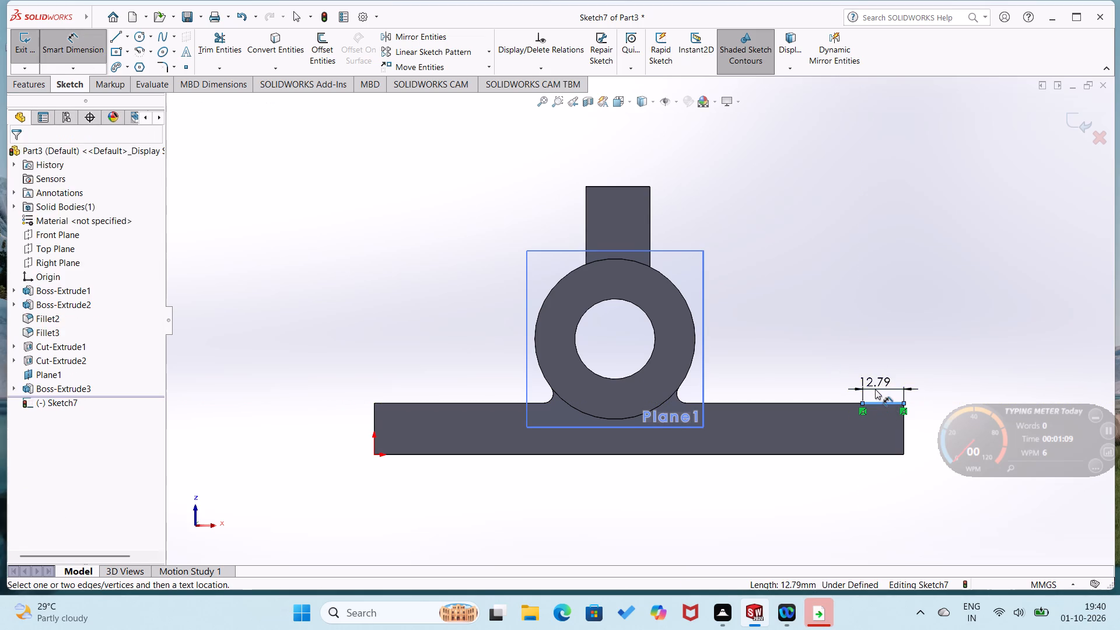
{"action": "type", "text": "10"}
{"action": "key", "text": "Return"}
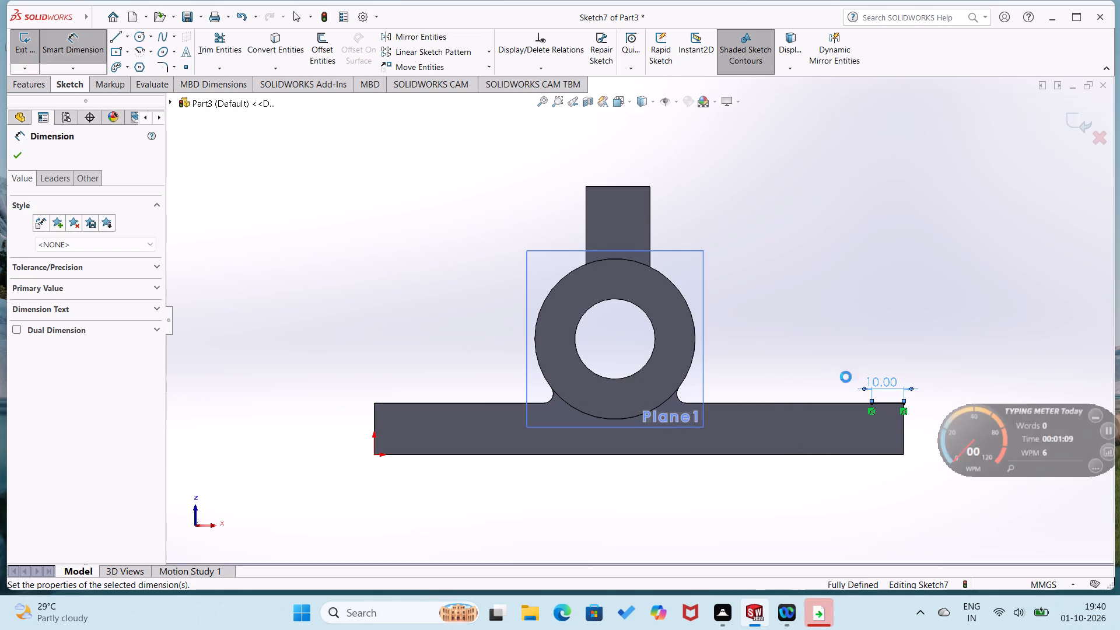
{"action": "left_click", "coordinate": [835, 360]}
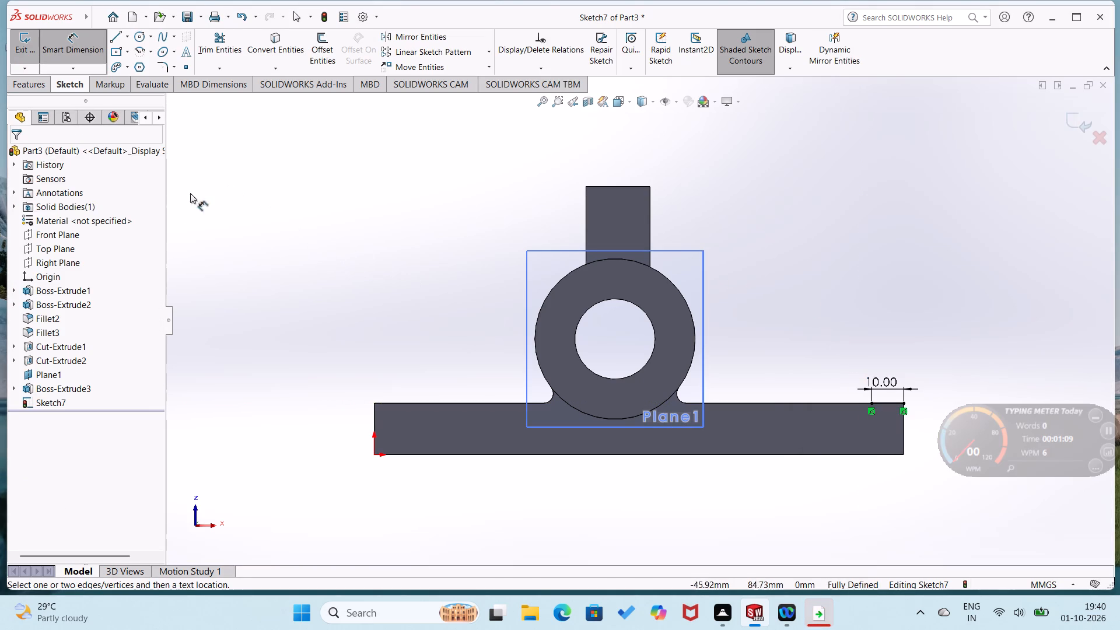
Sketch a 3-point arc slot from the tab's top-edge midpoint to the 10 mm line's inner end, about 68 mm radius and 20 mm wide.
{"action": "left_click", "coordinate": [114, 67]}
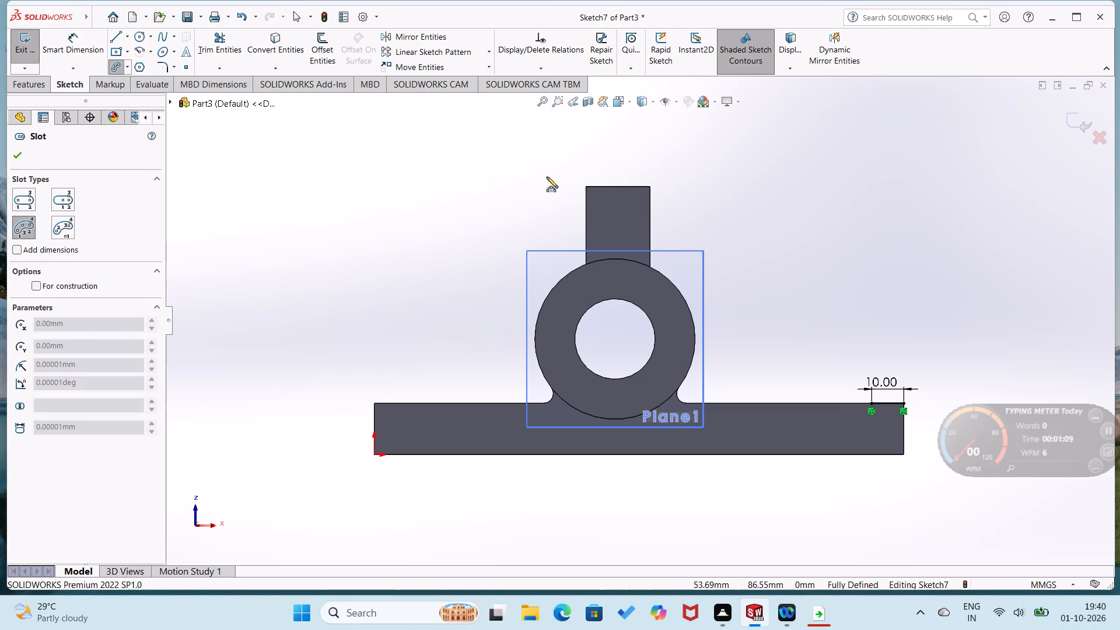
{"action": "left_click", "coordinate": [617, 187]}
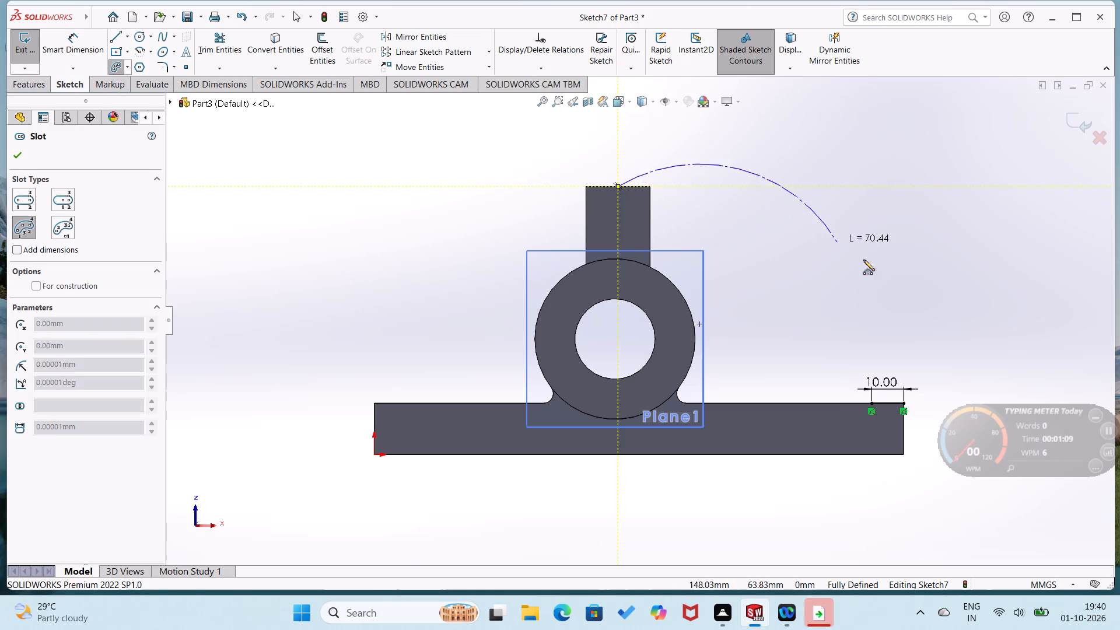
{"action": "left_click", "coordinate": [875, 404]}
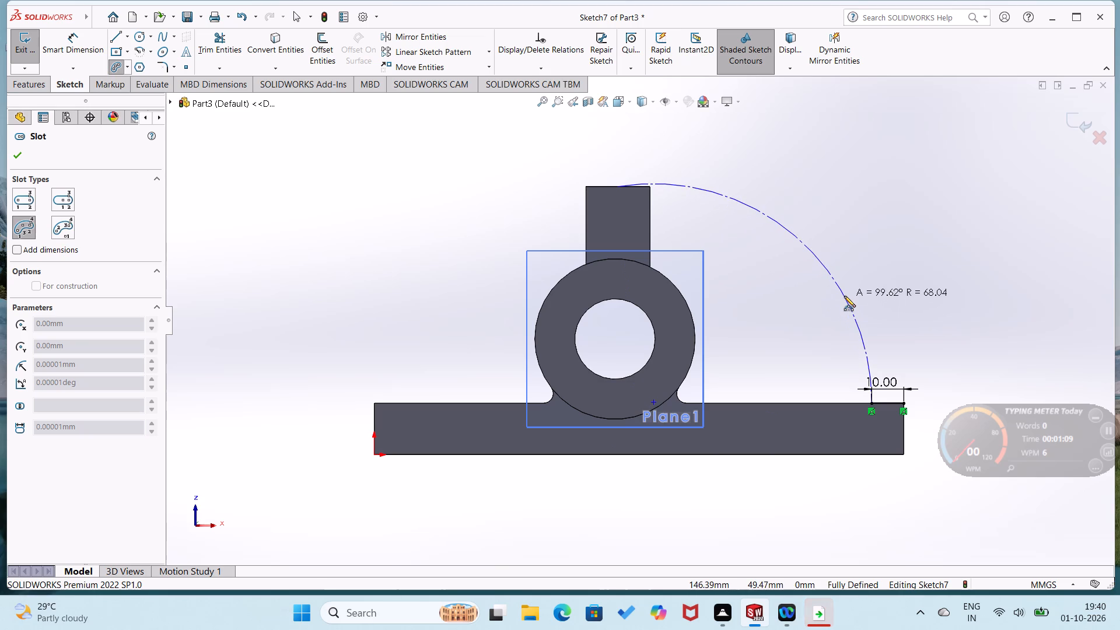
{"action": "left_click", "coordinate": [844, 296]}
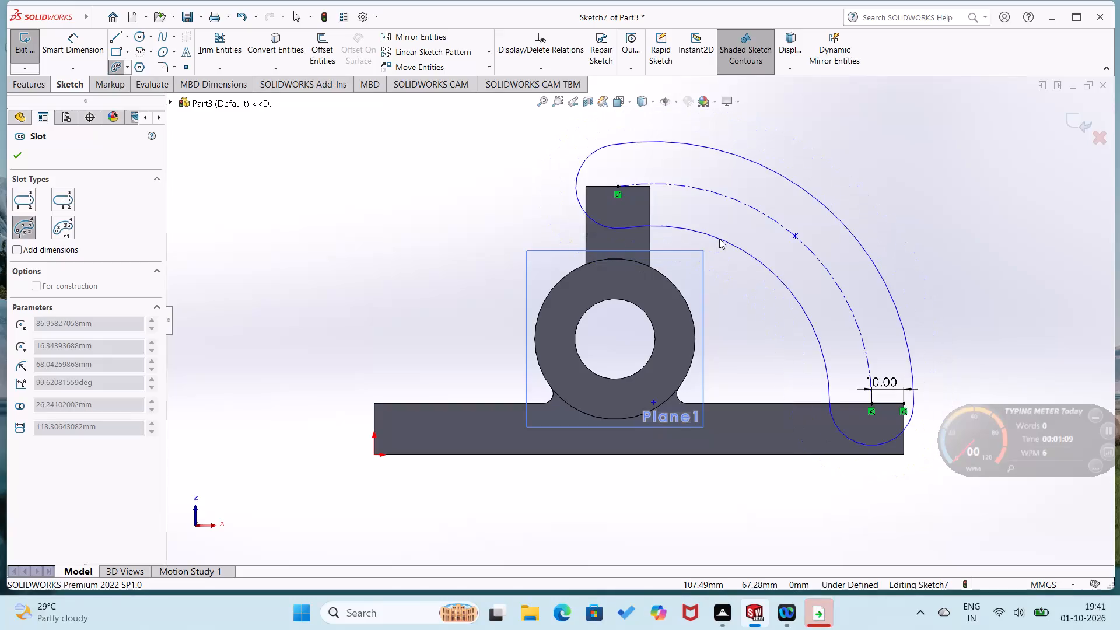
{"action": "scroll", "coordinate": [748, 250], "scroll_direction": "down", "scroll_amount": 1}
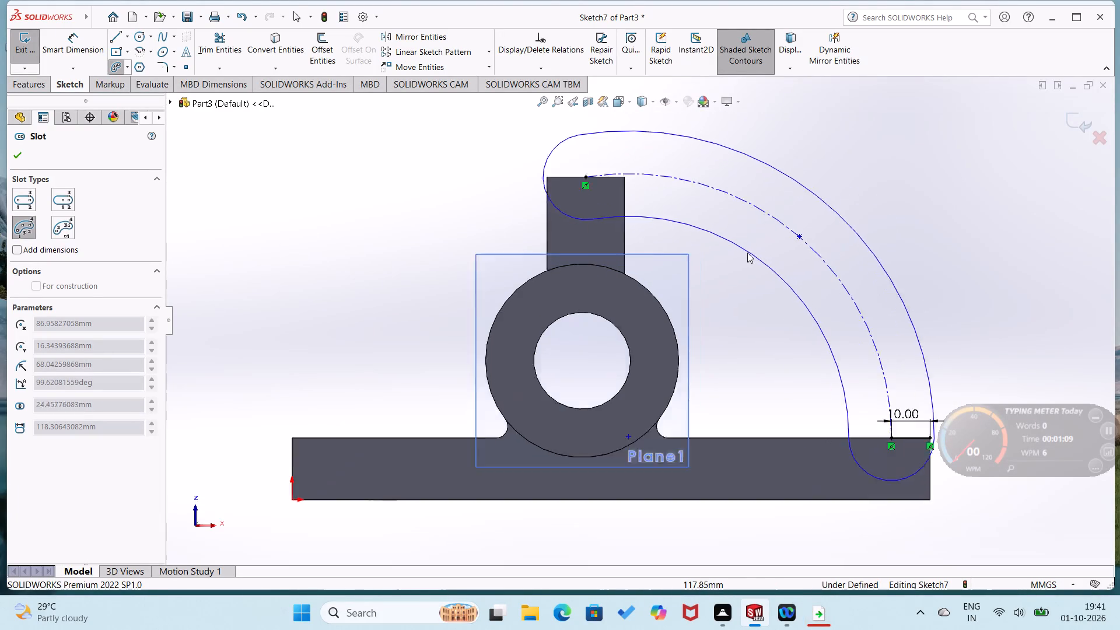
{"action": "scroll", "coordinate": [747, 253], "scroll_direction": "down", "scroll_amount": 3}
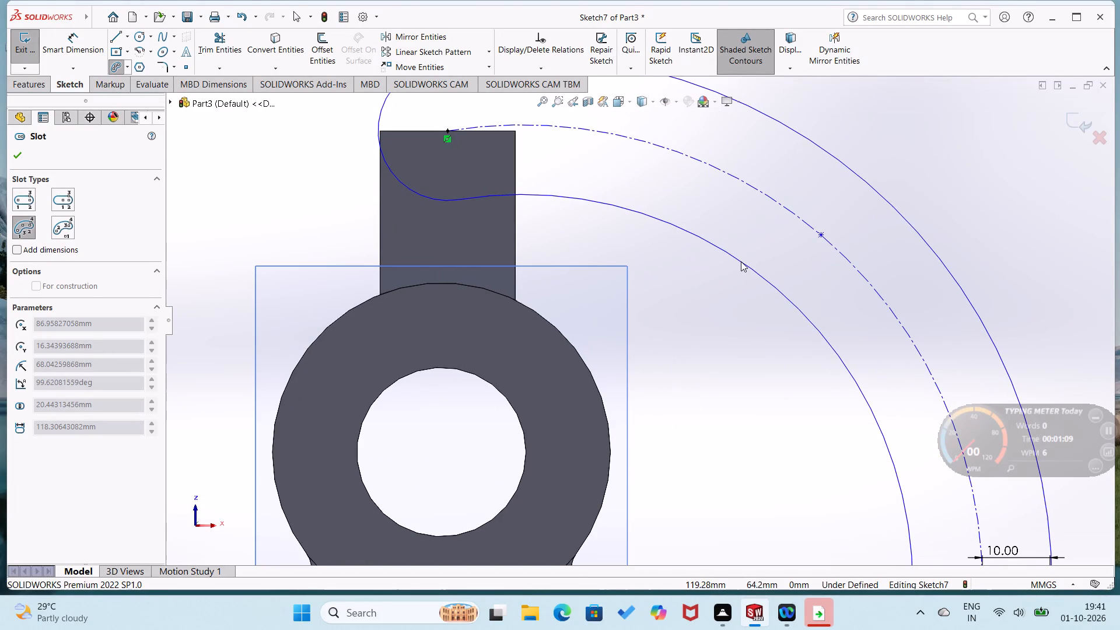
{"action": "left_click", "coordinate": [744, 260]}
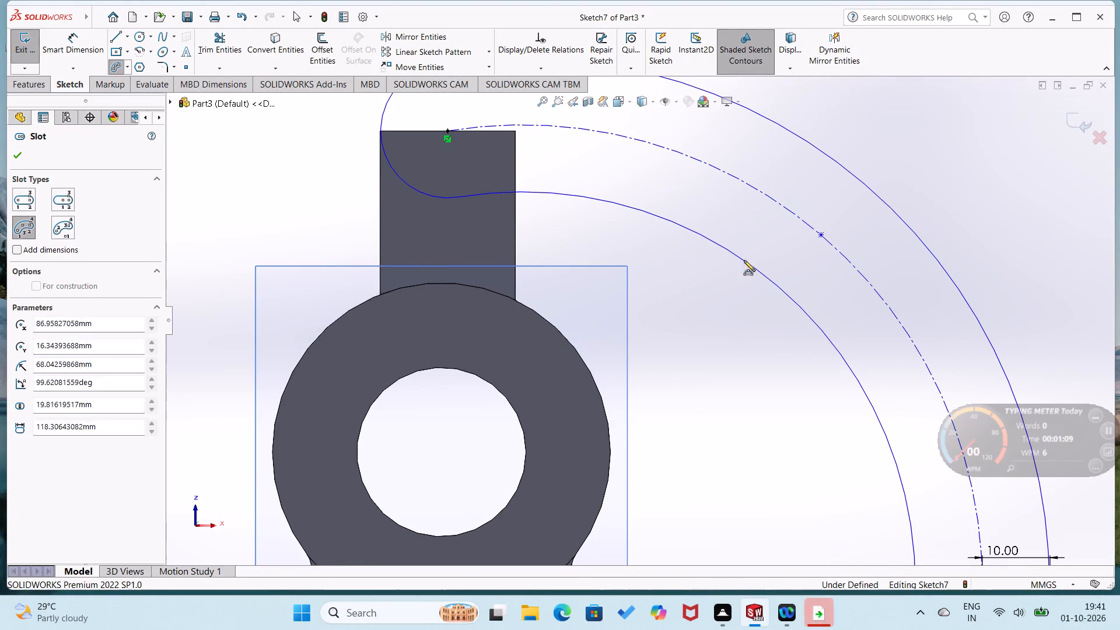
{"action": "left_click", "coordinate": [752, 337]}
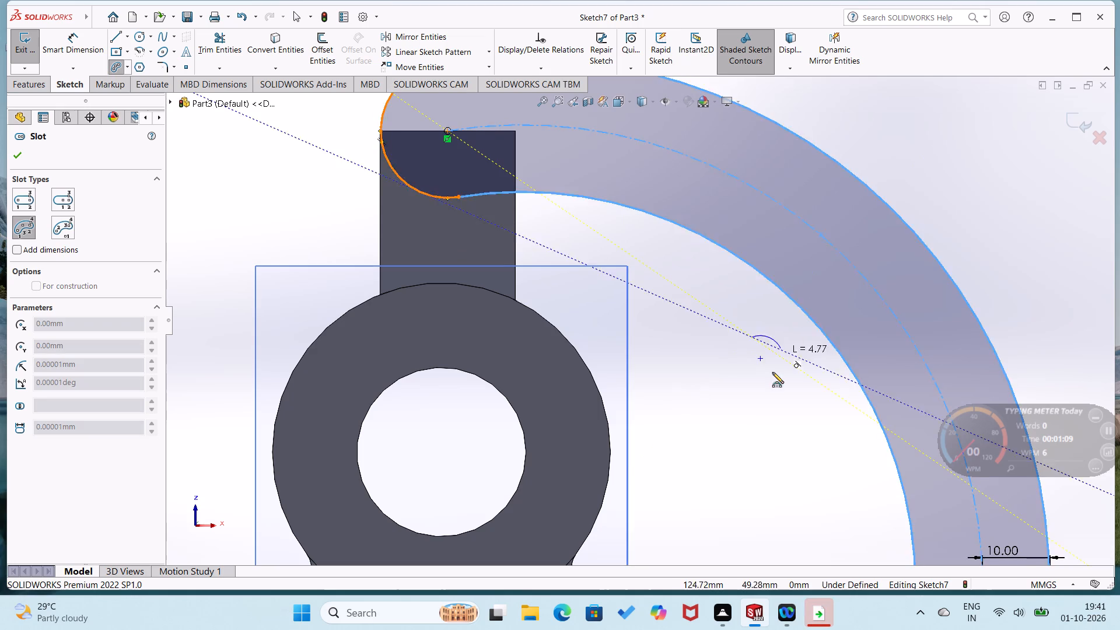
Dimension the arc slot's inner arc with a radius of 60 mm.
{"action": "right_click_drag", "start_coordinate": [762, 378], "coordinate": [769, 306]}
{"action": "left_click", "coordinate": [788, 297]}
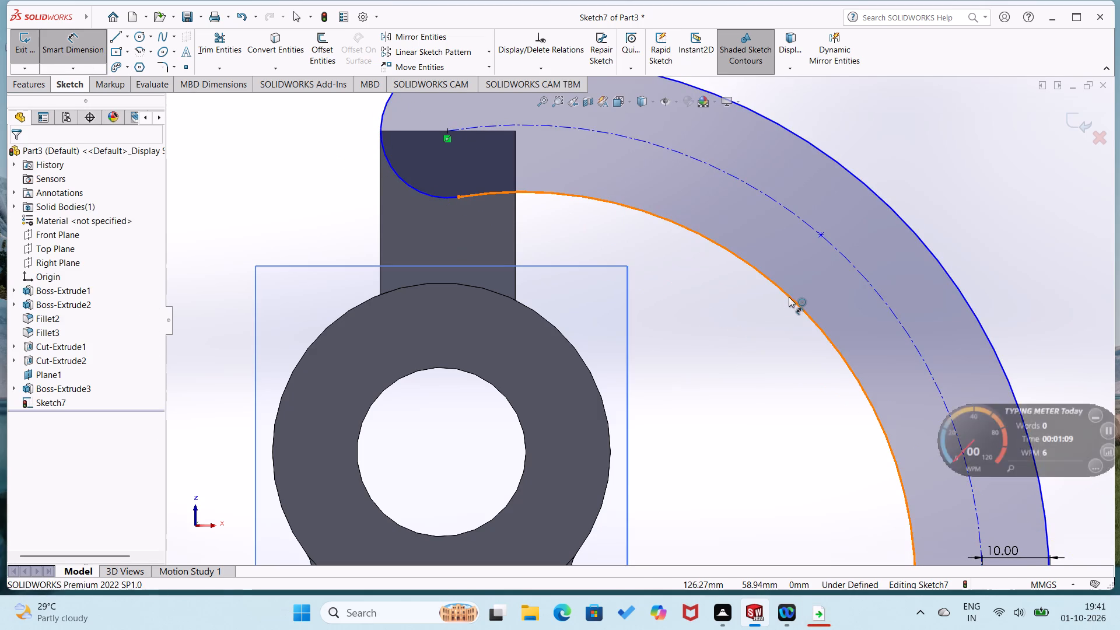
{"action": "left_click", "coordinate": [775, 344]}
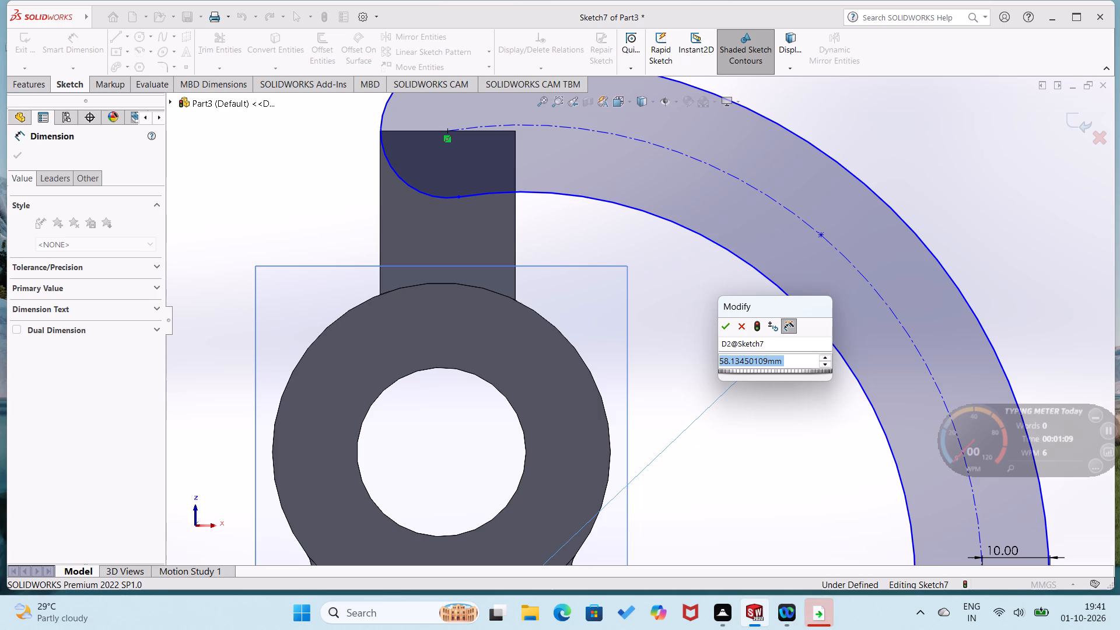
{"action": "type", "text": "60"}
{"action": "key", "text": "Return"}
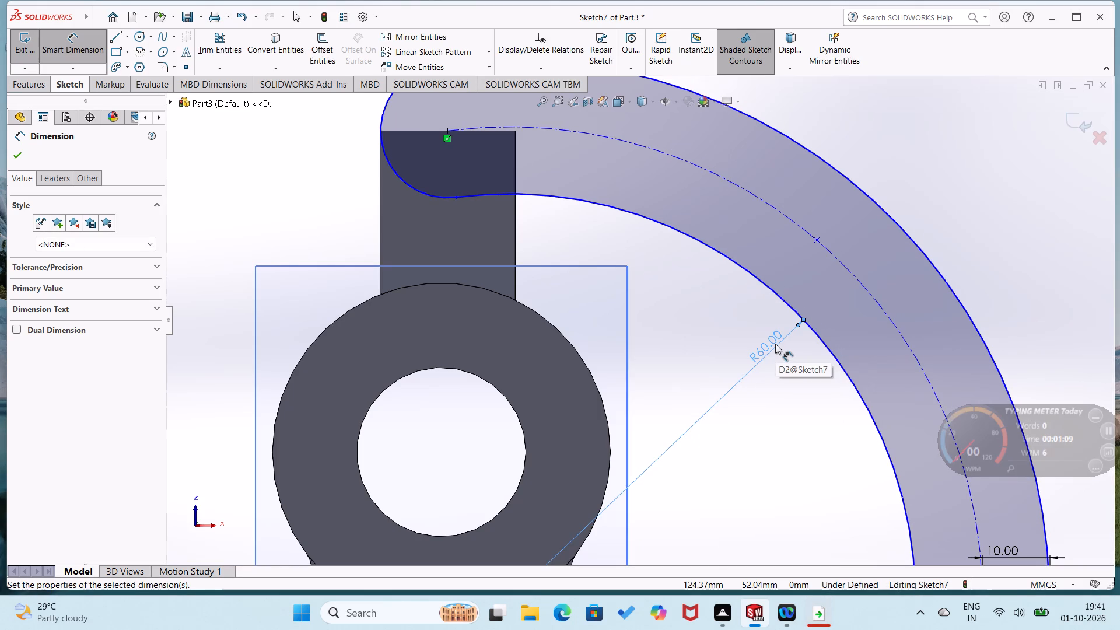
{"action": "left_click", "coordinate": [785, 407]}
Dimension the arc slot's outer arc with a radius of 80 mm.
{"action": "scroll", "coordinate": [785, 407], "scroll_direction": "up", "scroll_amount": 3}
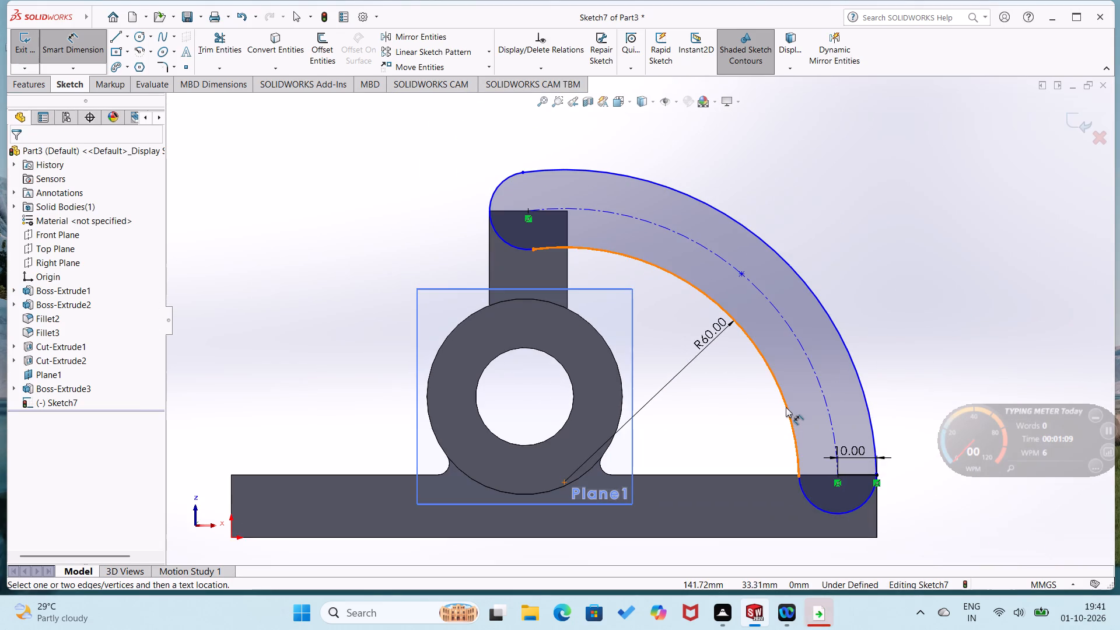
{"action": "left_click", "coordinate": [752, 426]}
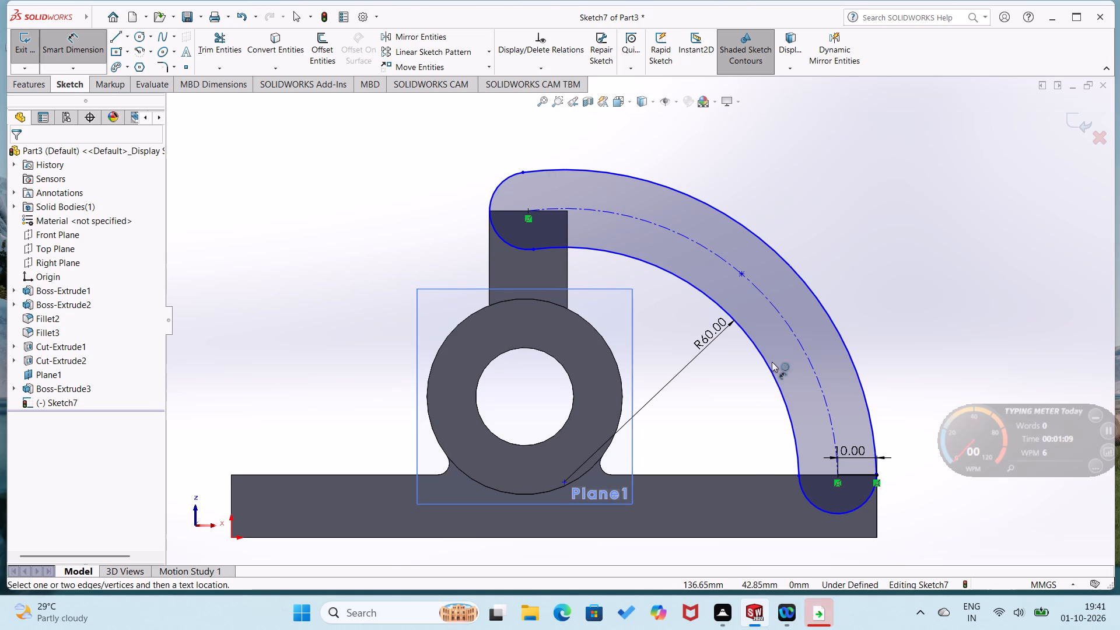
{"action": "left_click", "coordinate": [806, 286]}
{"action": "left_click", "coordinate": [796, 305]}
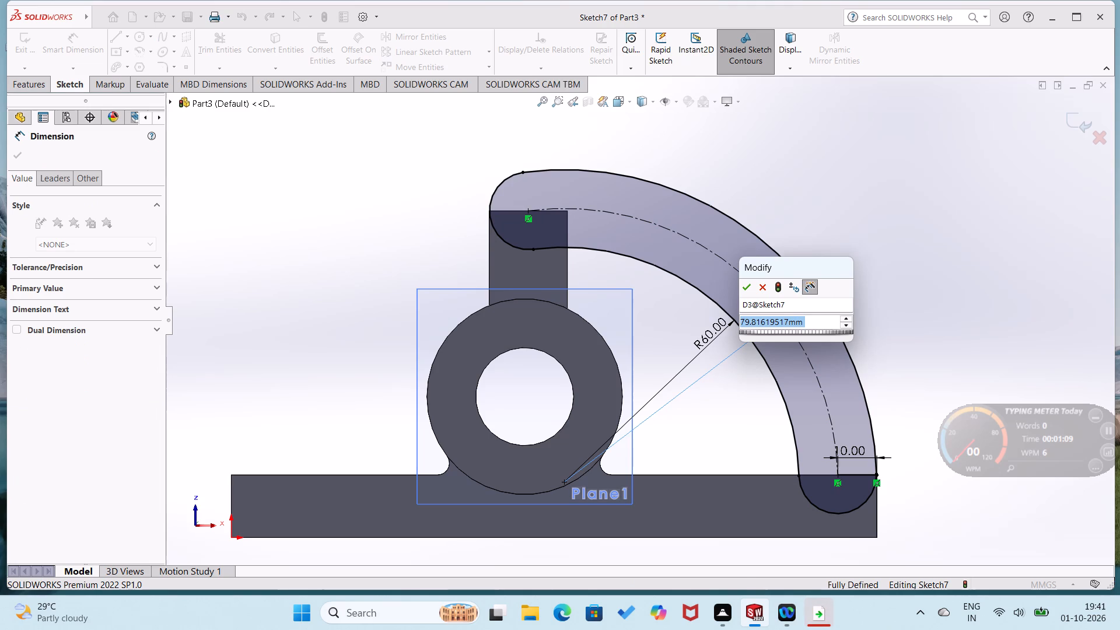
{"action": "key", "text": "8"}
{"action": "key", "text": "0"}
{"action": "key", "text": "Return"}
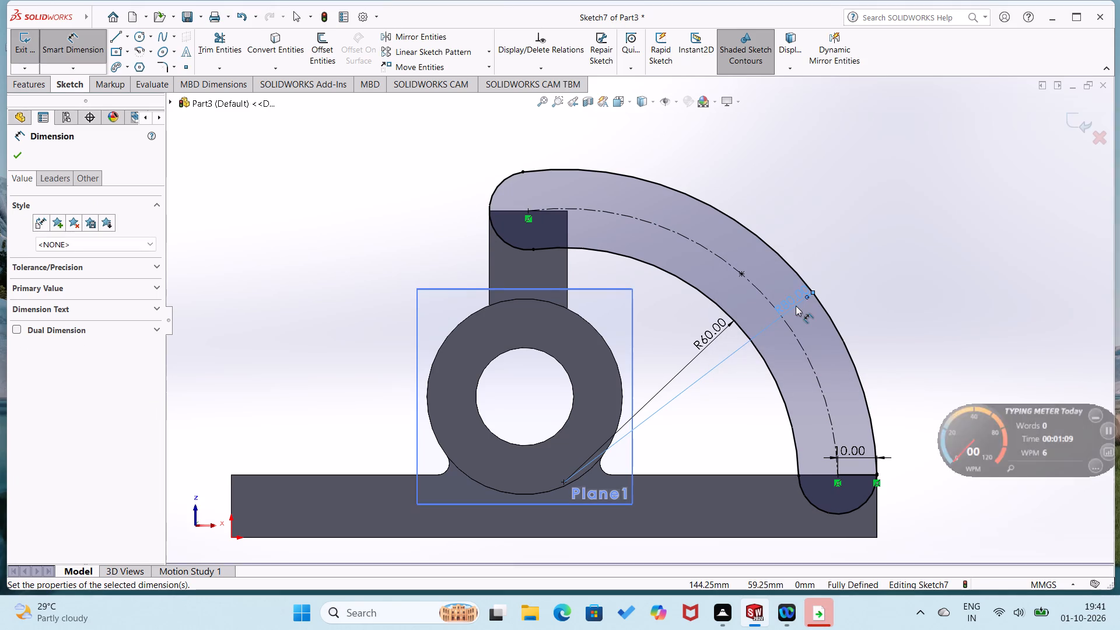
{"action": "left_click", "coordinate": [851, 262]}
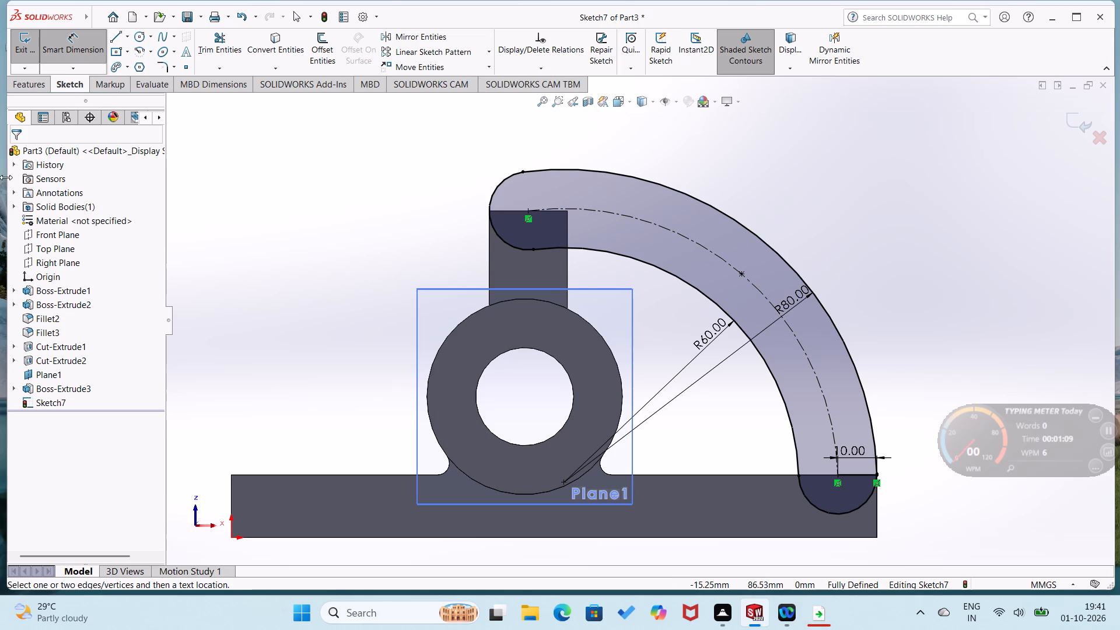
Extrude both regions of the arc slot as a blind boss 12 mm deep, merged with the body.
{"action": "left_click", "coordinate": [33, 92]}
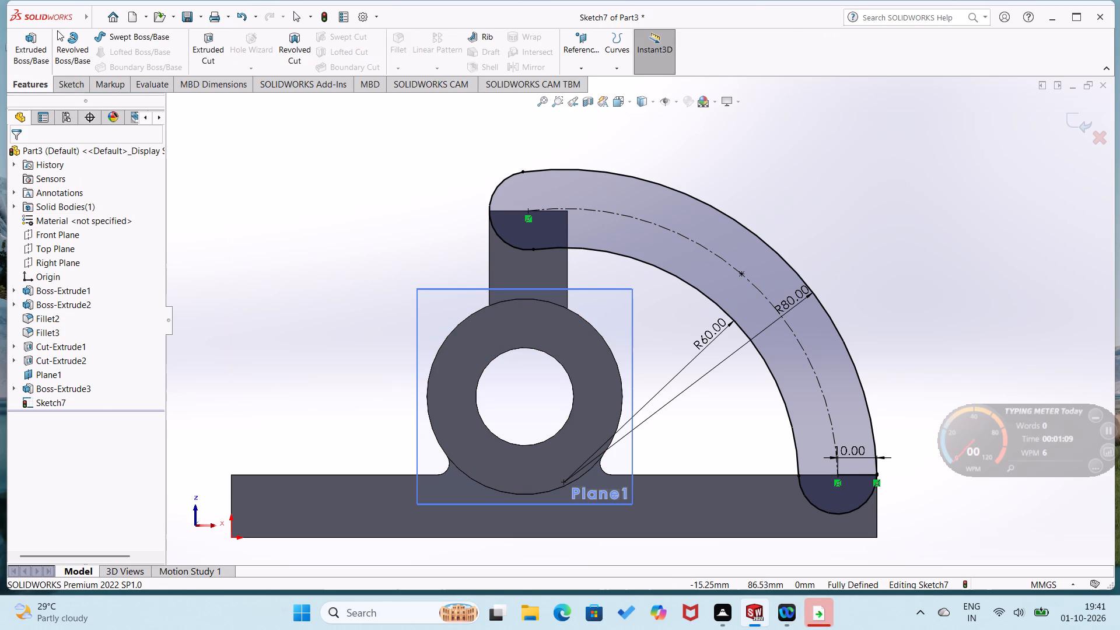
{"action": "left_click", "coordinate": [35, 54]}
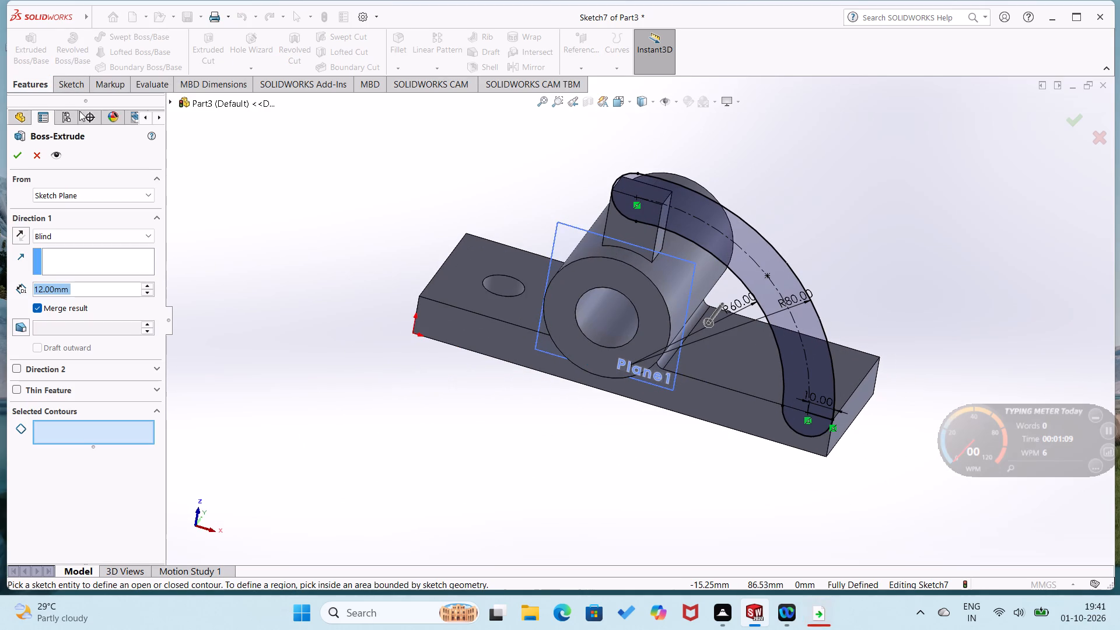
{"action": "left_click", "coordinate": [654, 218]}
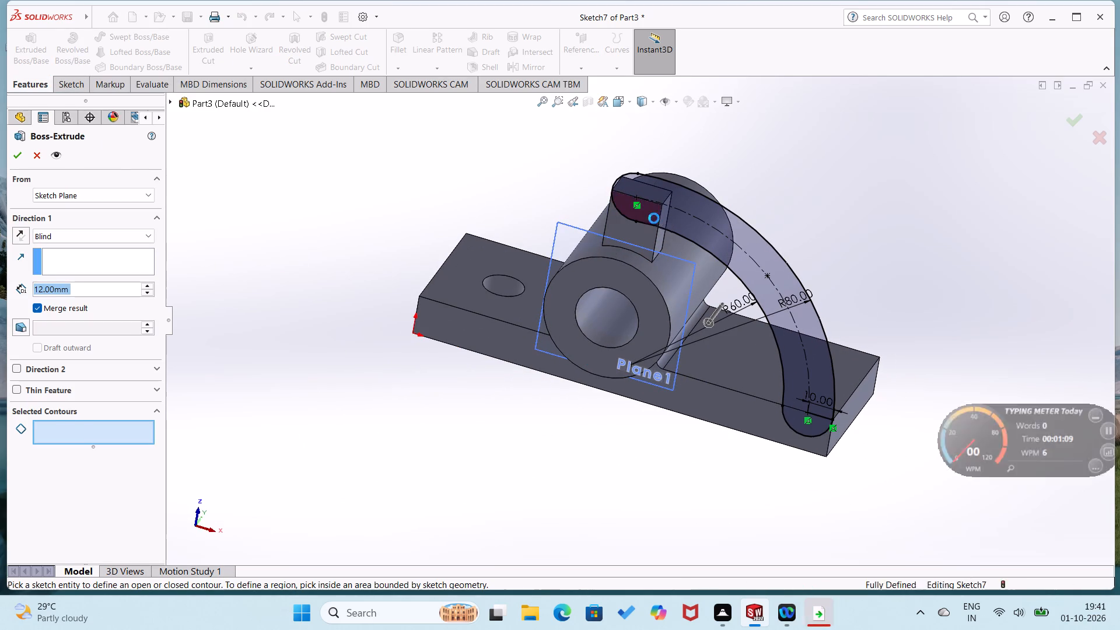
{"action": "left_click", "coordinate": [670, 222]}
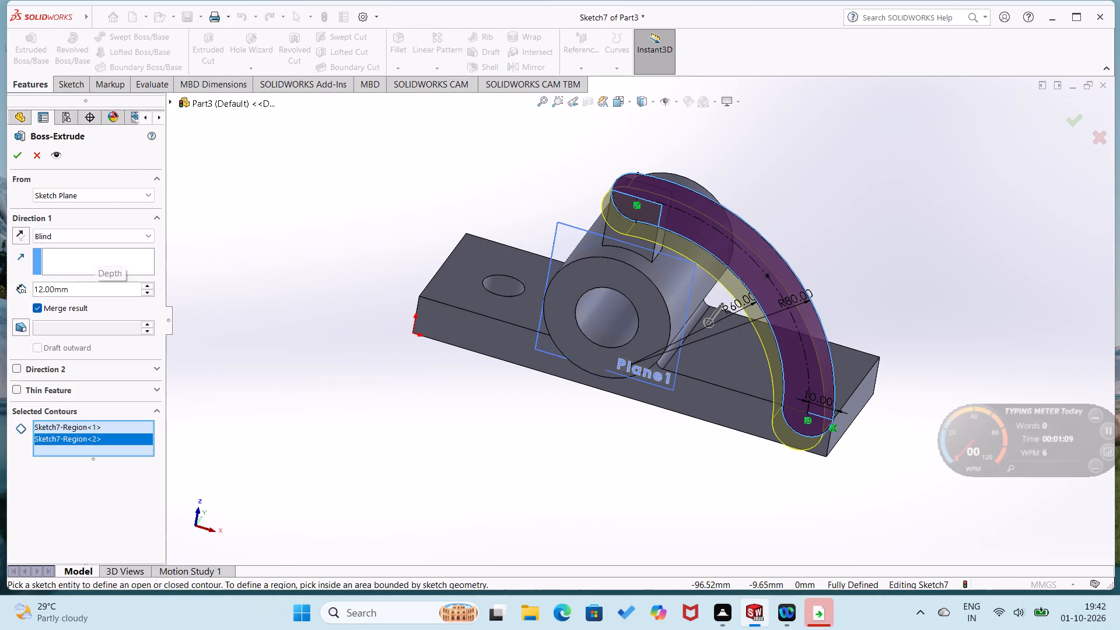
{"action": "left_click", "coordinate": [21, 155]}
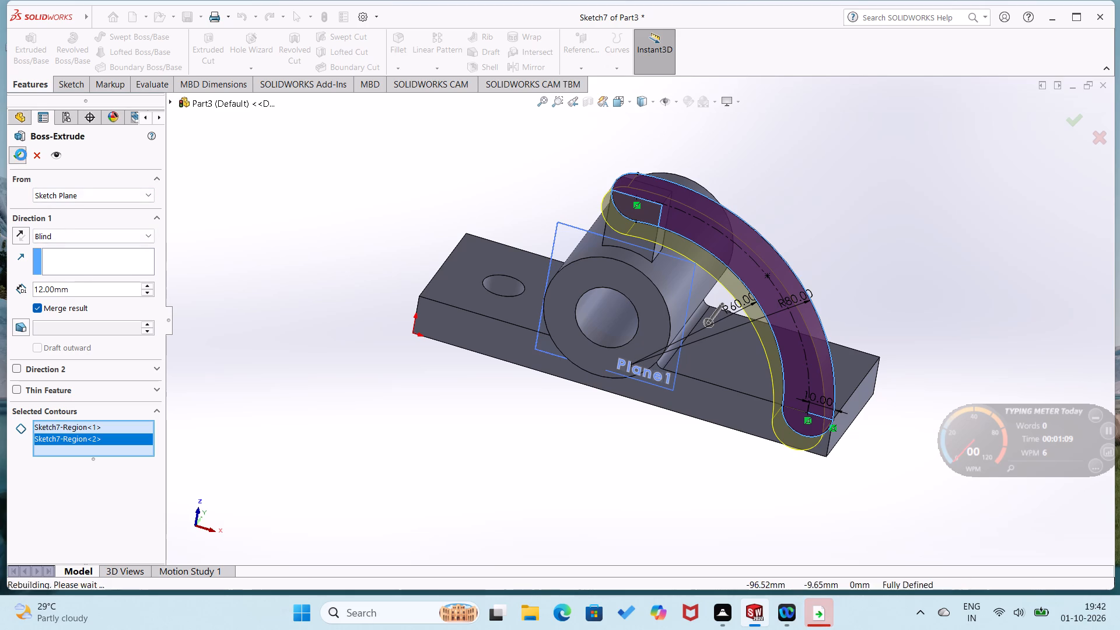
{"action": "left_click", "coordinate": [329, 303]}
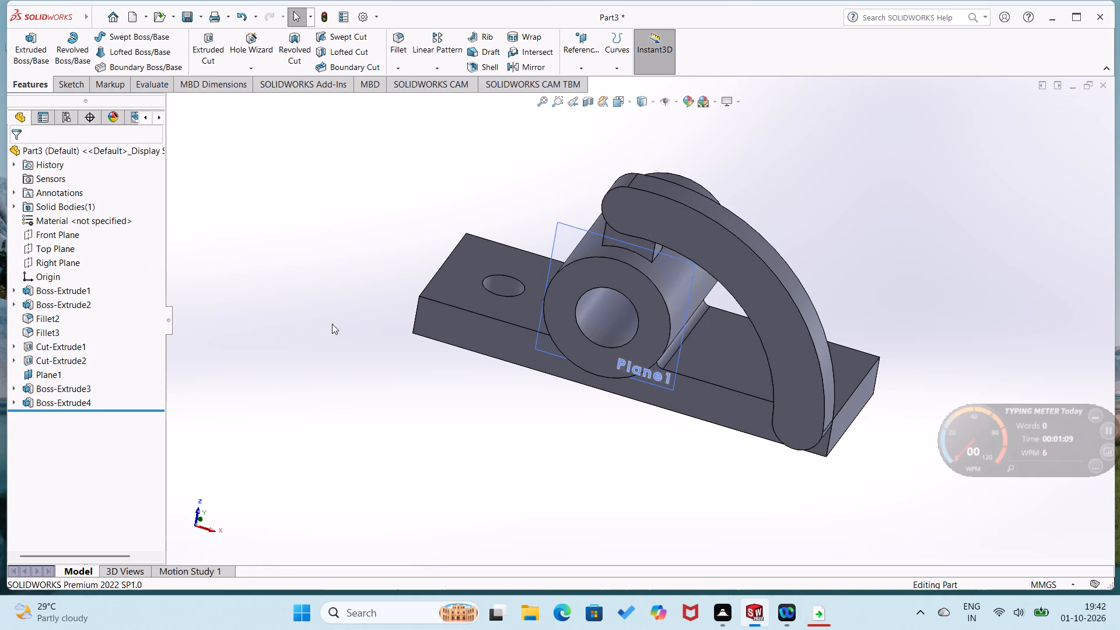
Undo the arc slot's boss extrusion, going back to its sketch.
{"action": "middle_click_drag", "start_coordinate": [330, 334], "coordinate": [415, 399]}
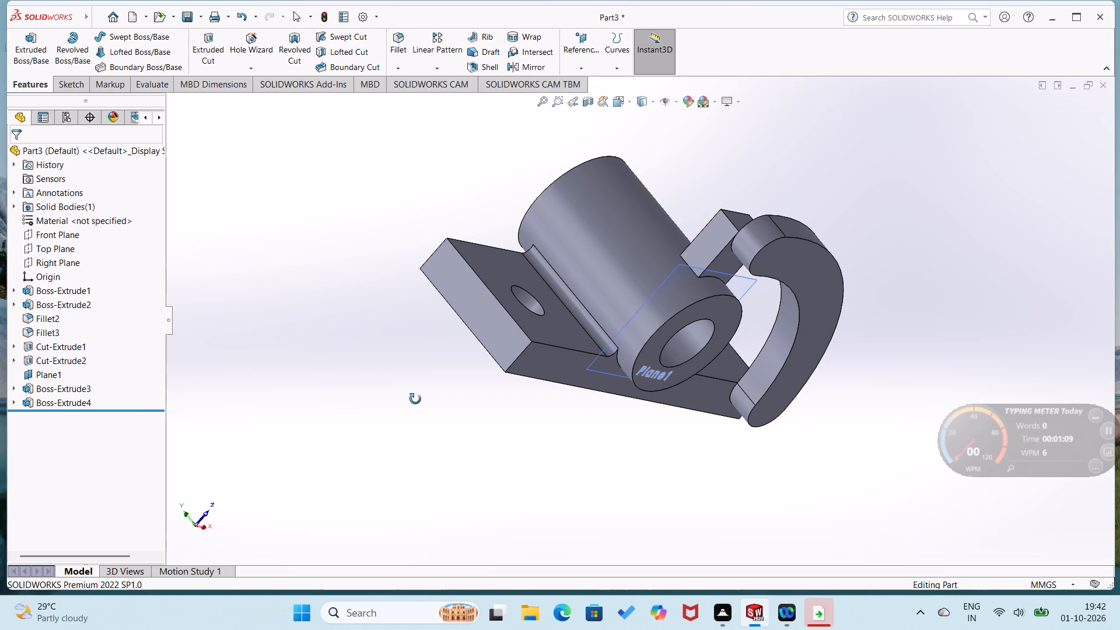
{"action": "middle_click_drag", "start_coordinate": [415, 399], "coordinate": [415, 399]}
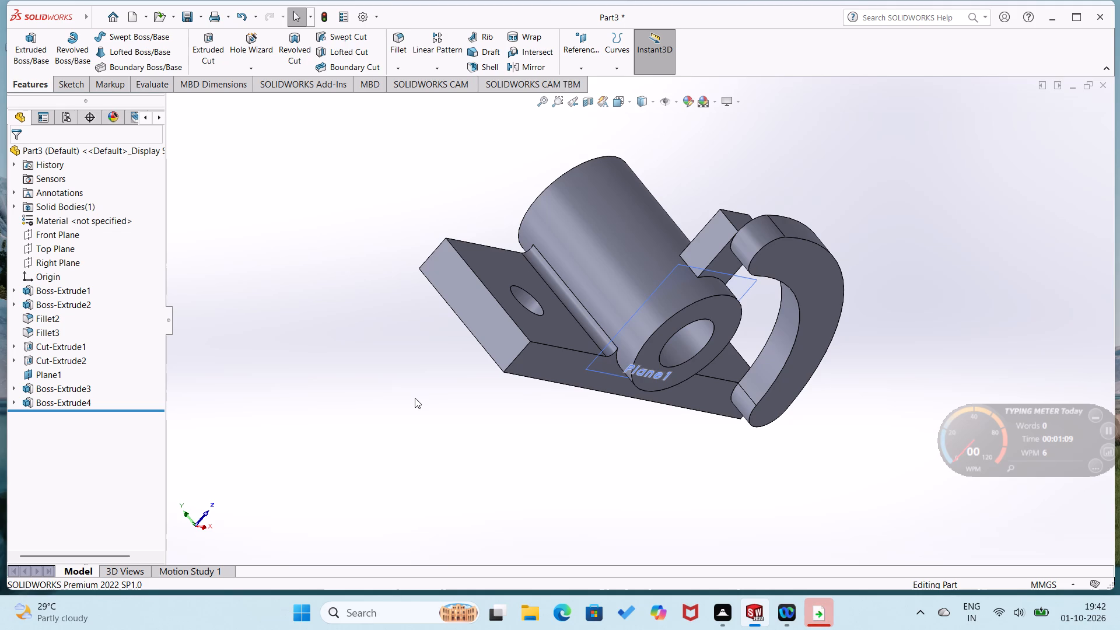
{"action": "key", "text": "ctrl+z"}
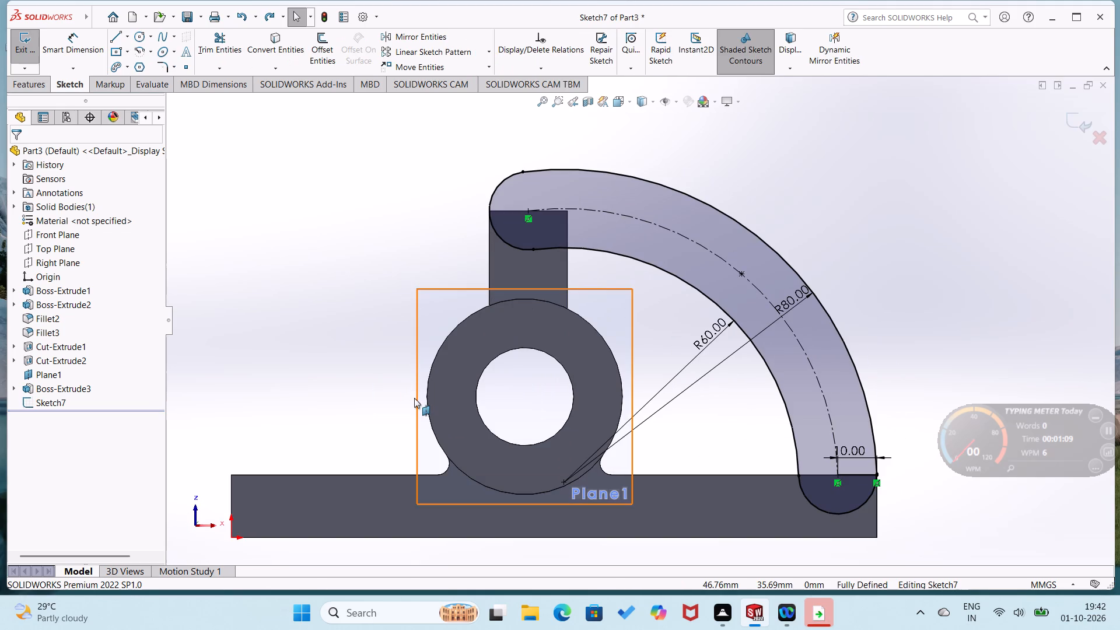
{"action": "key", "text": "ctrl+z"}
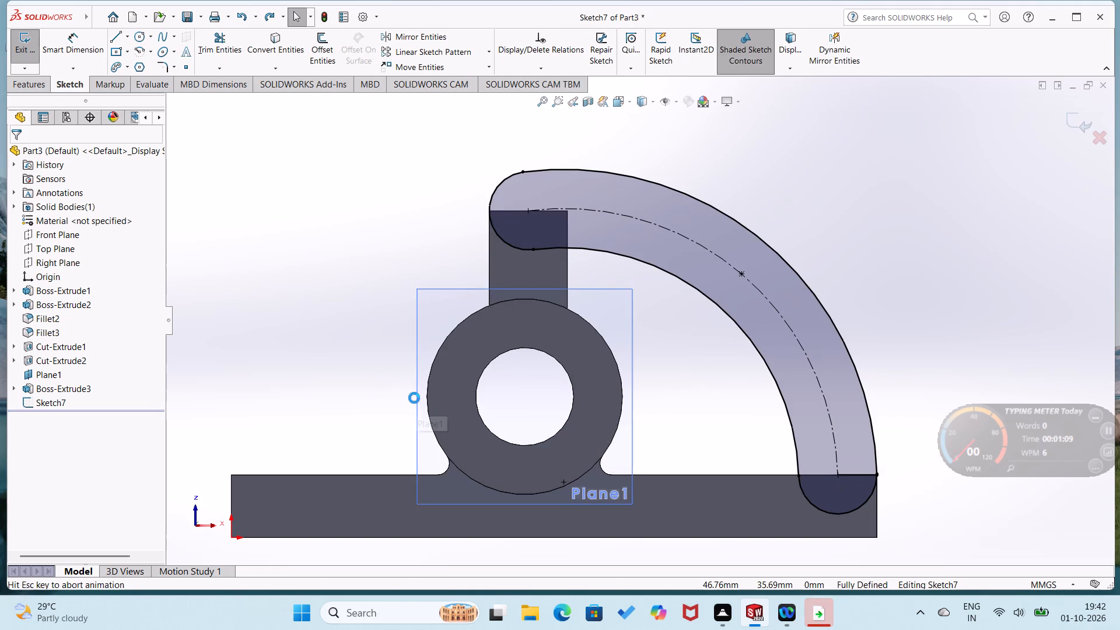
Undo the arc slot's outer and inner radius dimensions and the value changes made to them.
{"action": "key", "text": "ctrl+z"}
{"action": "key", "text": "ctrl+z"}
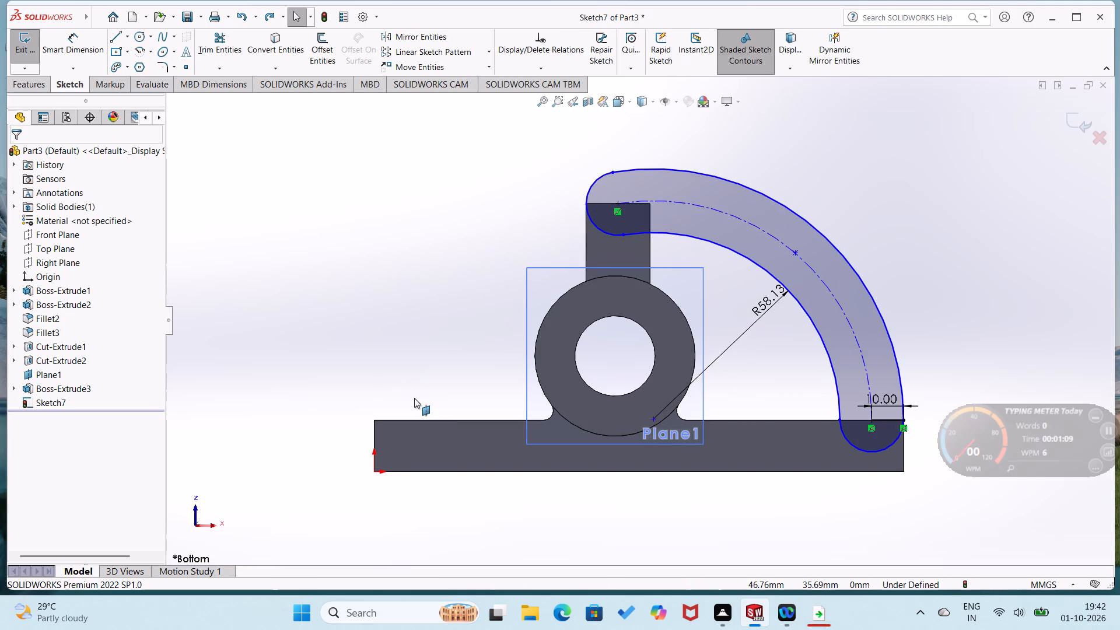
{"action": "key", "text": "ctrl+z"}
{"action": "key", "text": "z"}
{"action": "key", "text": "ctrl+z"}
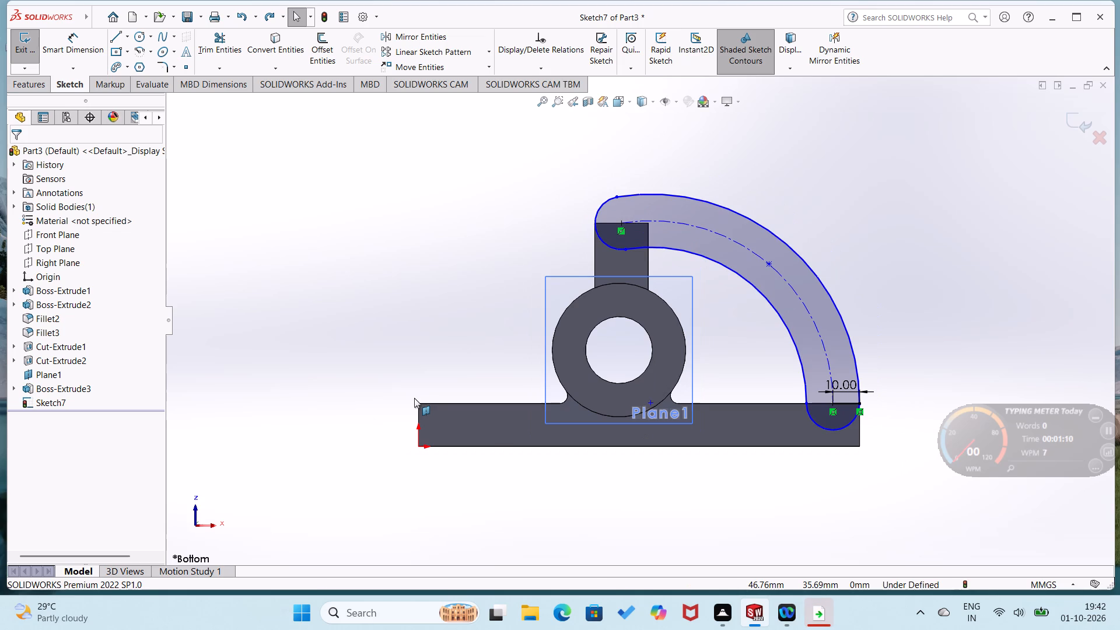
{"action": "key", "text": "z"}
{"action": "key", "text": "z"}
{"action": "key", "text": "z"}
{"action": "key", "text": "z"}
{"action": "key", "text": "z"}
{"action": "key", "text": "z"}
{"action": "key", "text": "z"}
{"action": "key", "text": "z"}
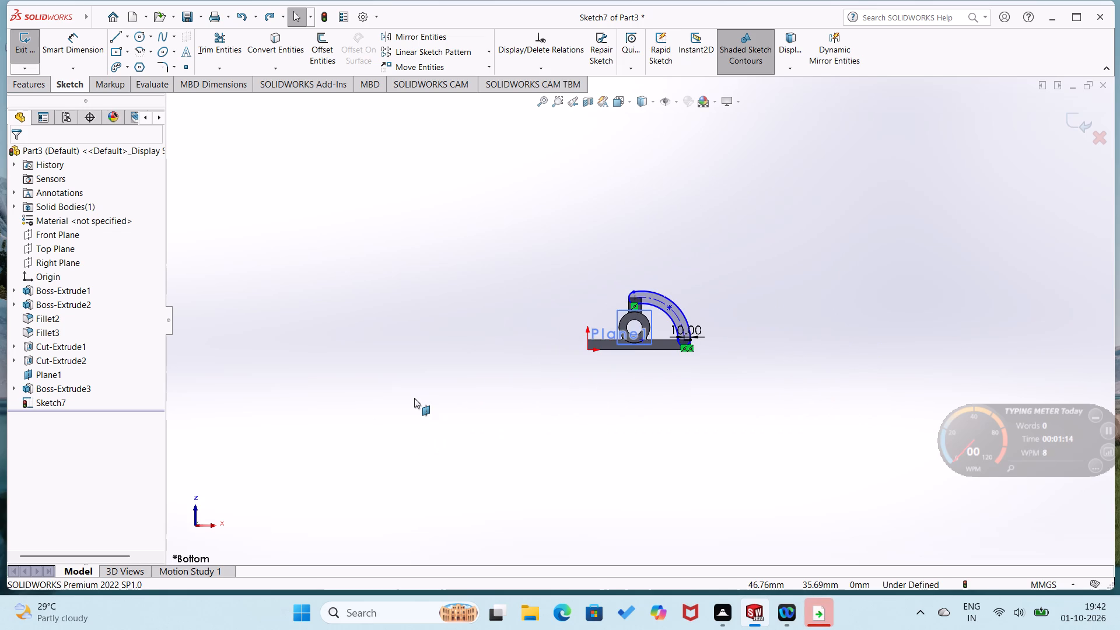
Dimension the arc slot's inner arc with a radius of 60 mm.
{"action": "key", "text": "ctrl+8"}
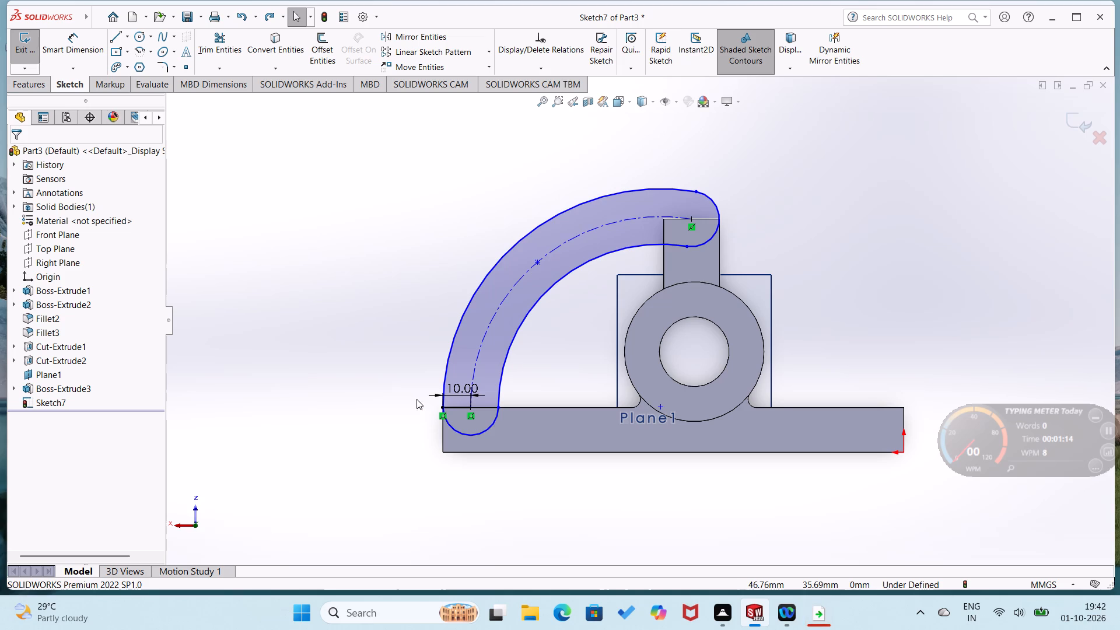
{"action": "middle_click_drag", "start_coordinate": [446, 424], "coordinate": [470, 474], "text": "ctrl"}
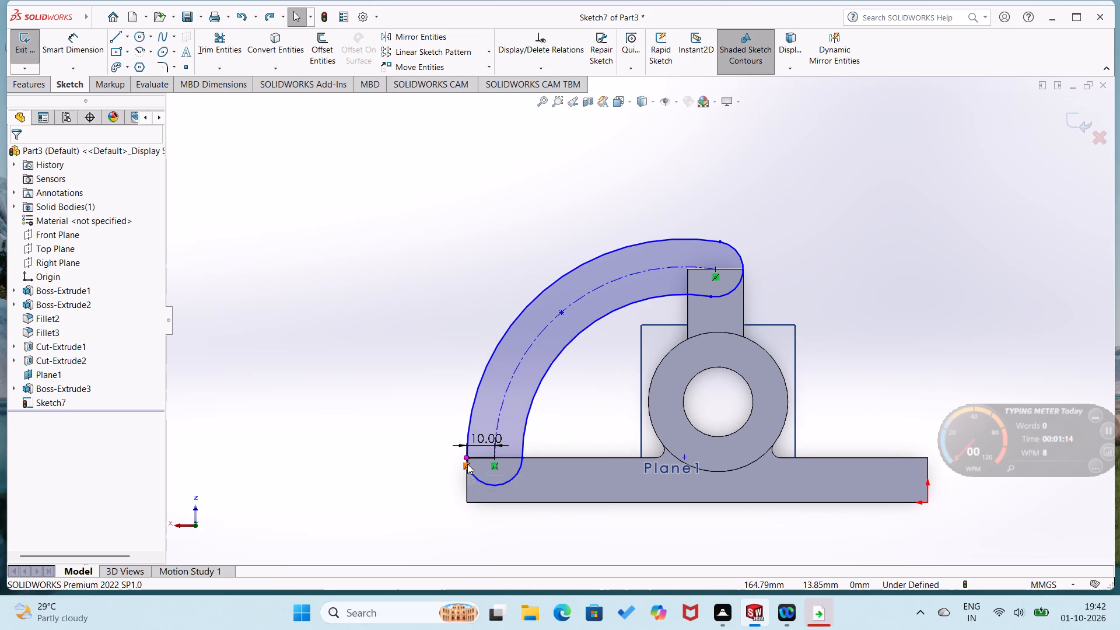
{"action": "key", "text": "ctrl+8"}
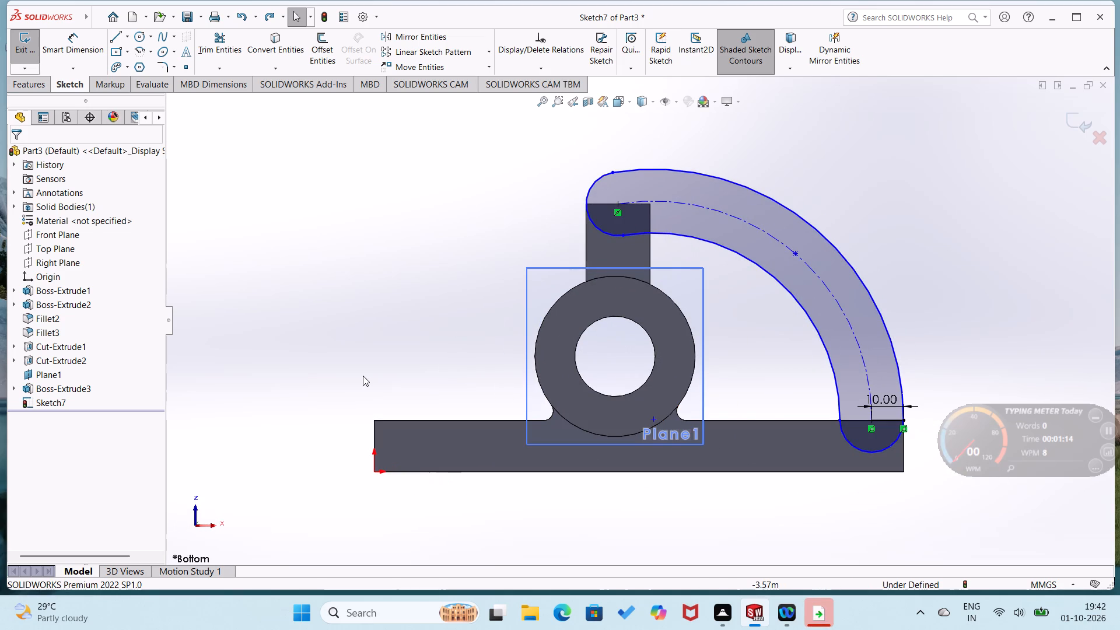
{"action": "left_click", "coordinate": [363, 375]}
{"action": "right_click_drag", "start_coordinate": [387, 366], "coordinate": [415, 229]}
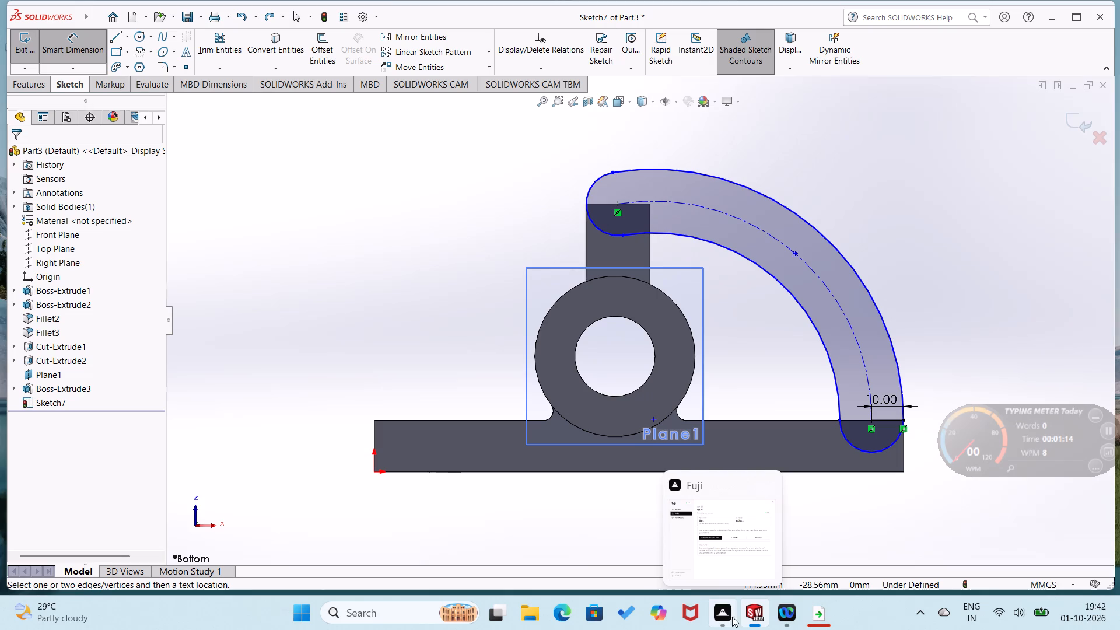
{"action": "left_click", "coordinate": [763, 266]}
{"action": "left_click", "coordinate": [755, 295]}
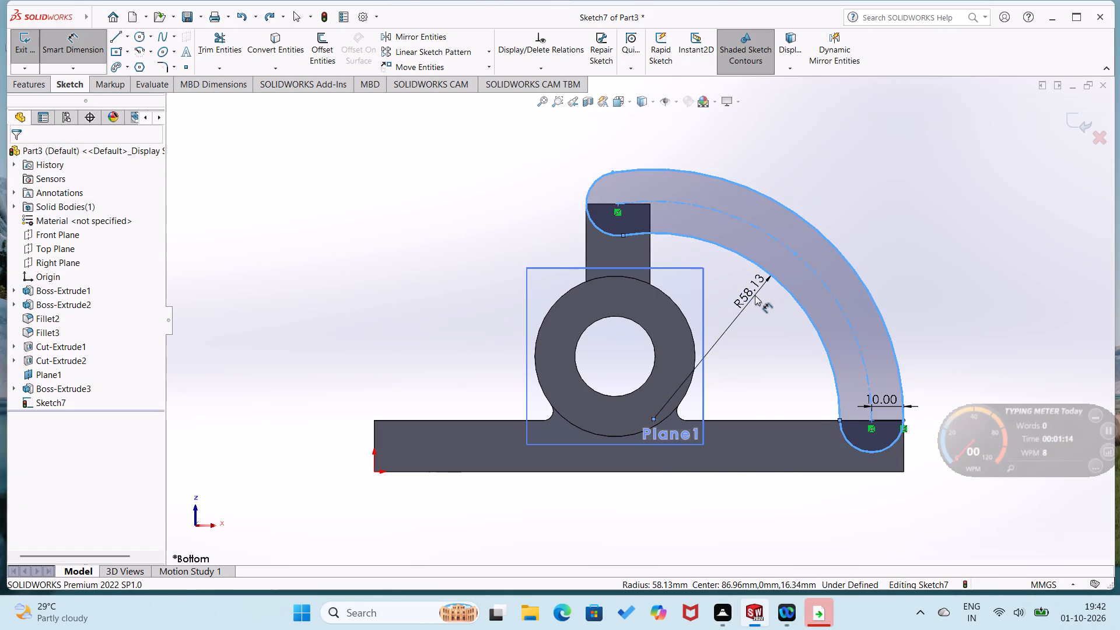
{"action": "type", "text": "60"}
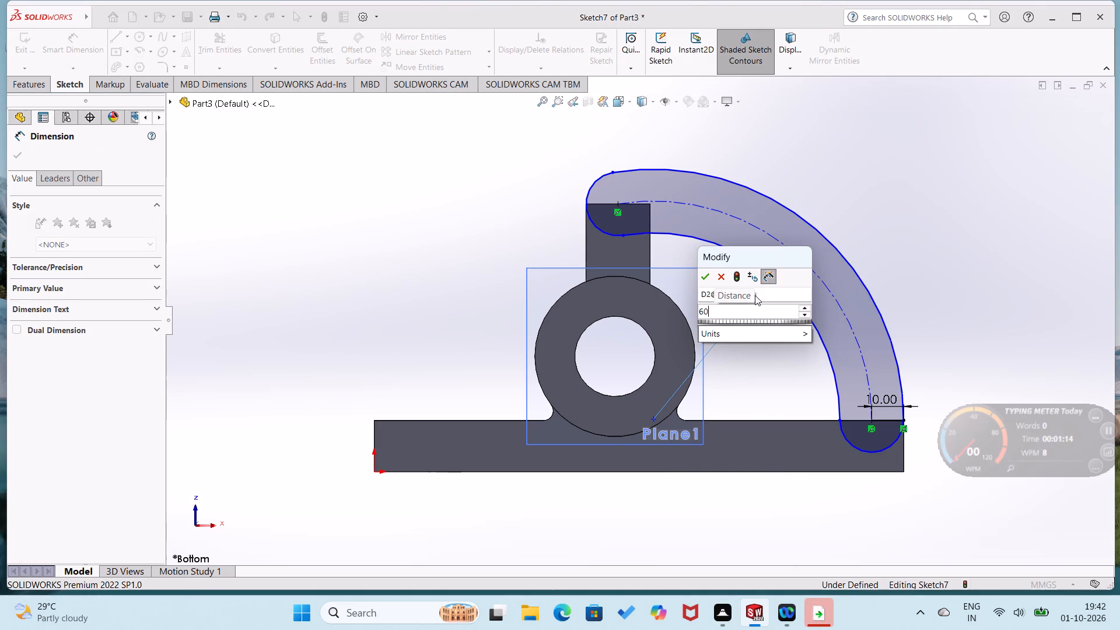
{"action": "key", "text": "Return"}
Dimension the arc slot's outer arc with a radius of 80 mm.
{"action": "left_click", "coordinate": [797, 220]}
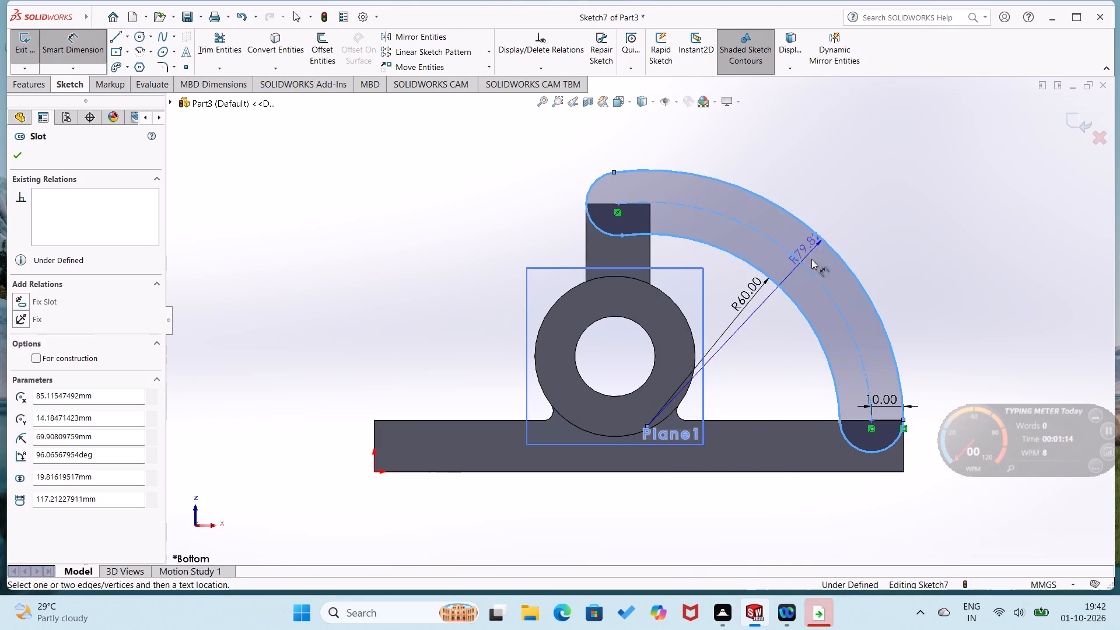
{"action": "left_click", "coordinate": [825, 286]}
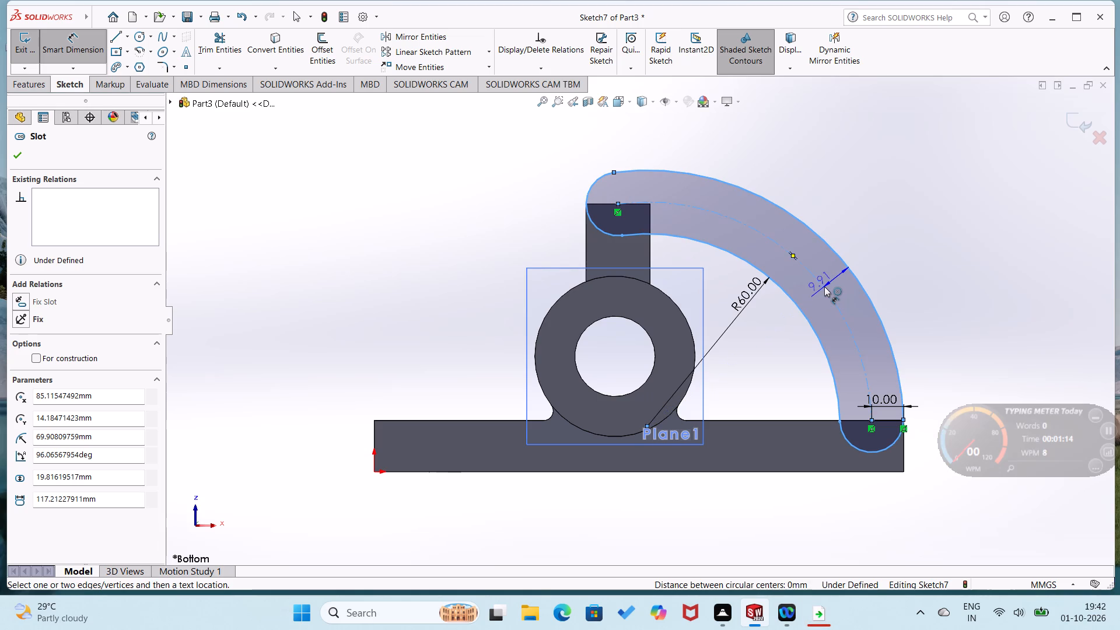
{"action": "key", "text": "Escape"}
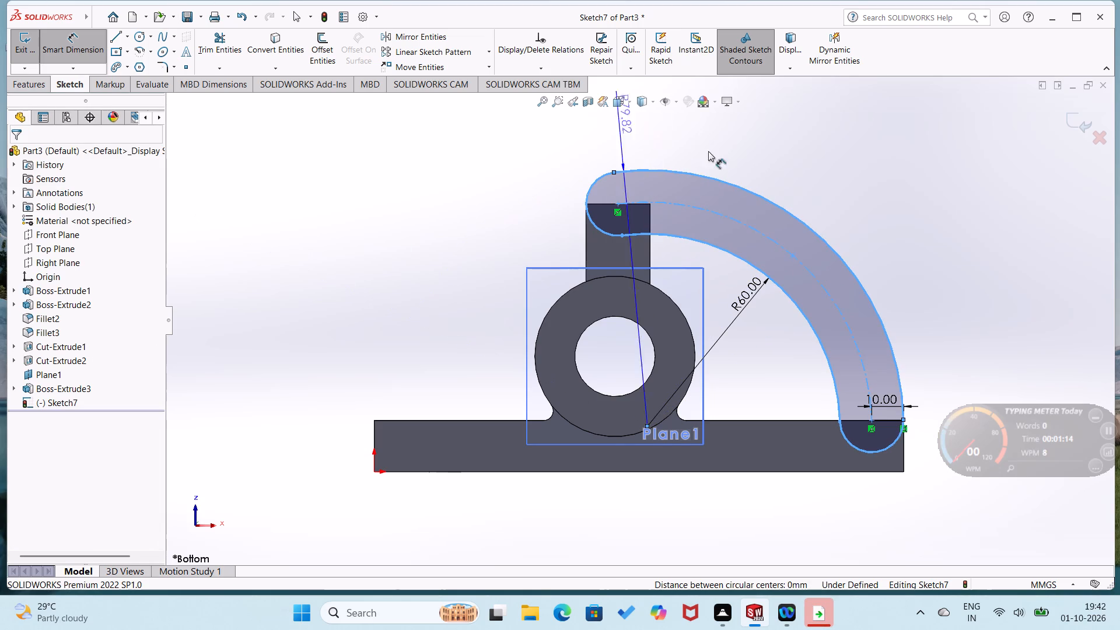
{"action": "left_click", "coordinate": [774, 230]}
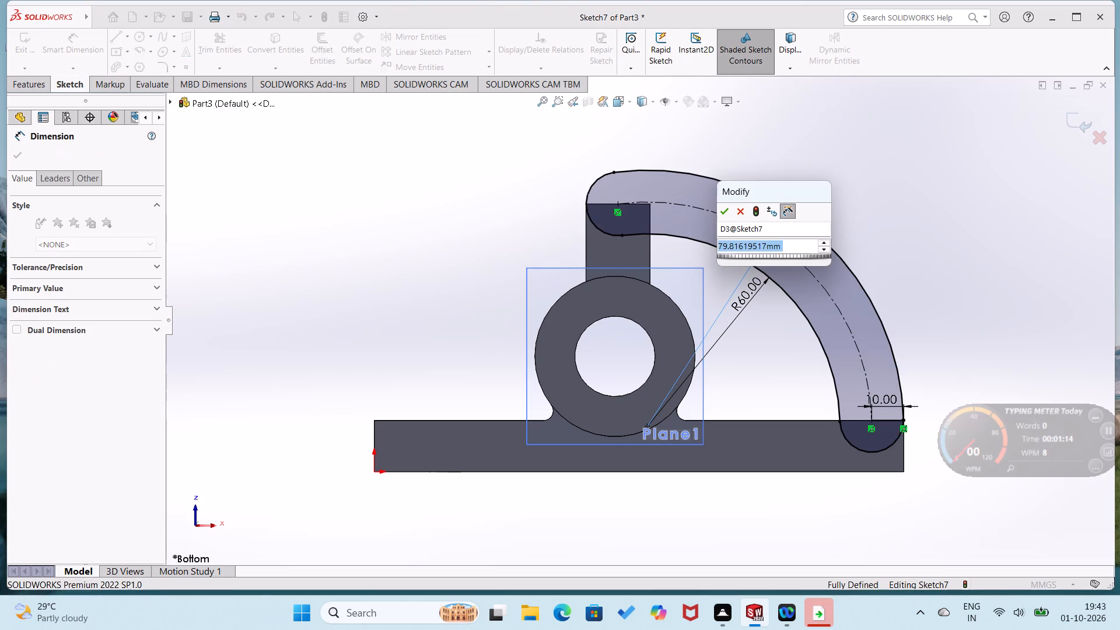
{"action": "key", "text": "8"}
{"action": "key", "text": "0"}
{"action": "key", "text": "Return"}
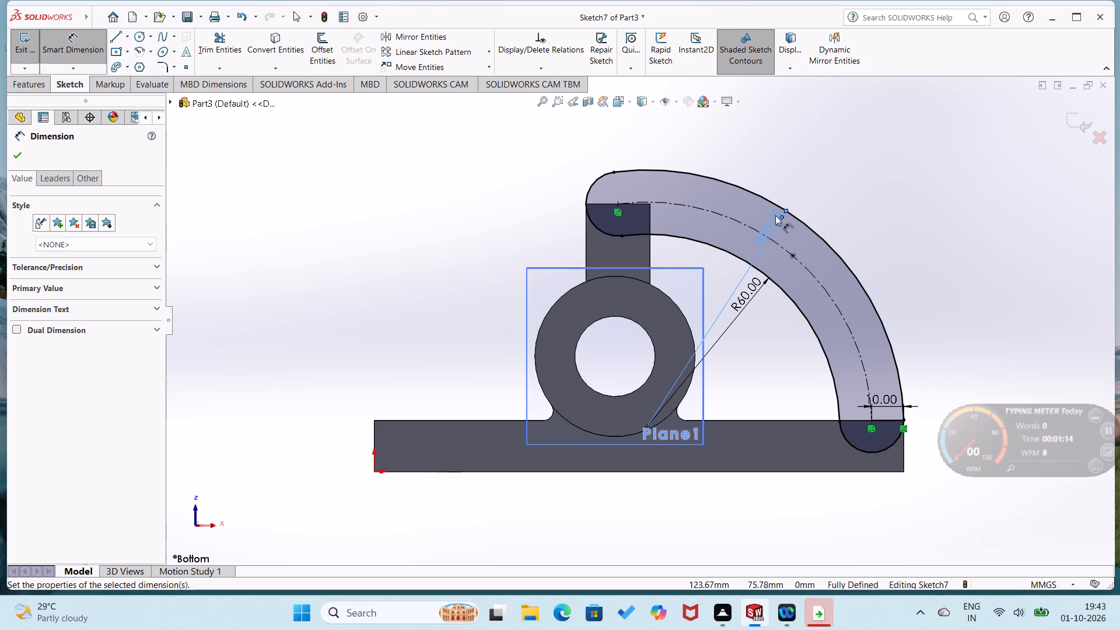
{"action": "left_click", "coordinate": [794, 181]}
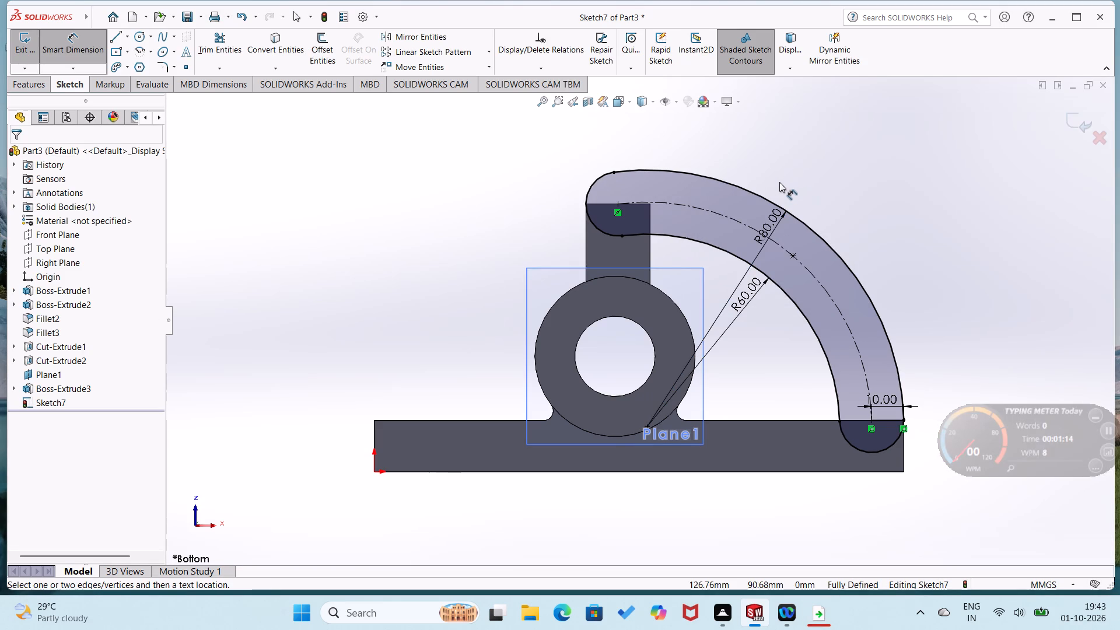
Extrude both regions of the arc slot as a blind boss, 12 mm in each of two directions, merged with the body.
{"action": "middle_click_drag", "start_coordinate": [367, 249], "coordinate": [382, 297]}
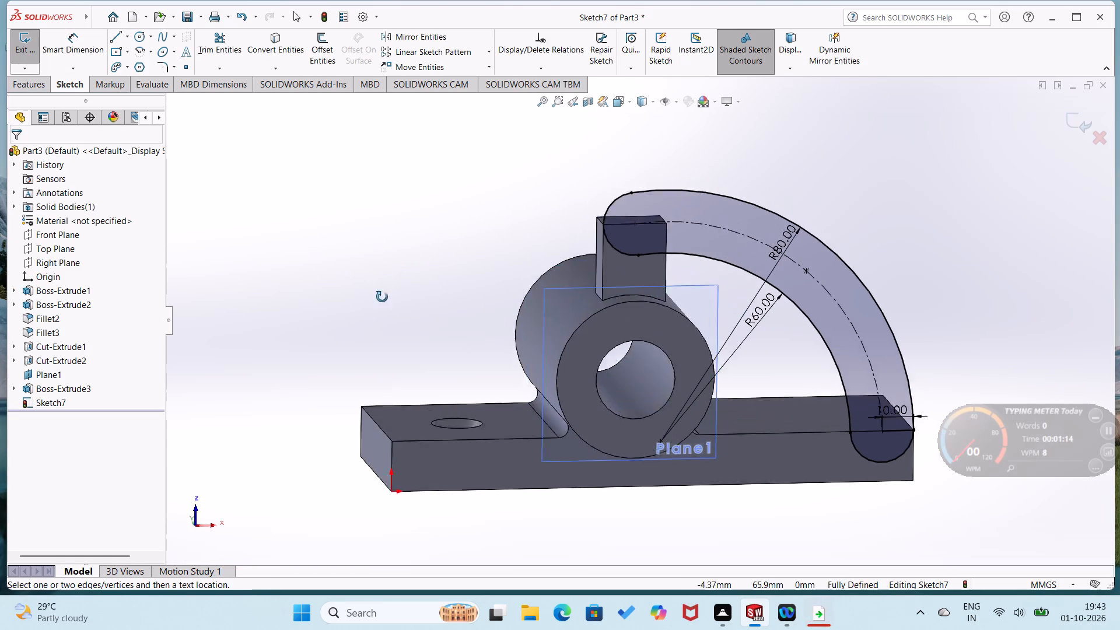
{"action": "middle_click_drag", "start_coordinate": [382, 297], "coordinate": [443, 427]}
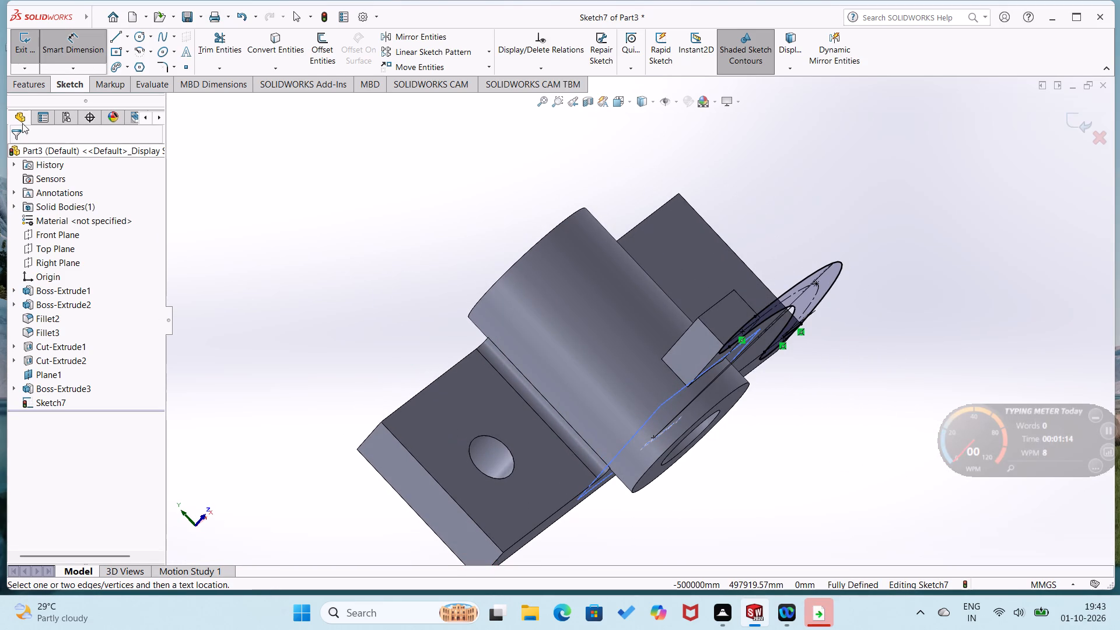
{"action": "left_click", "coordinate": [31, 91]}
{"action": "left_click", "coordinate": [26, 58]}
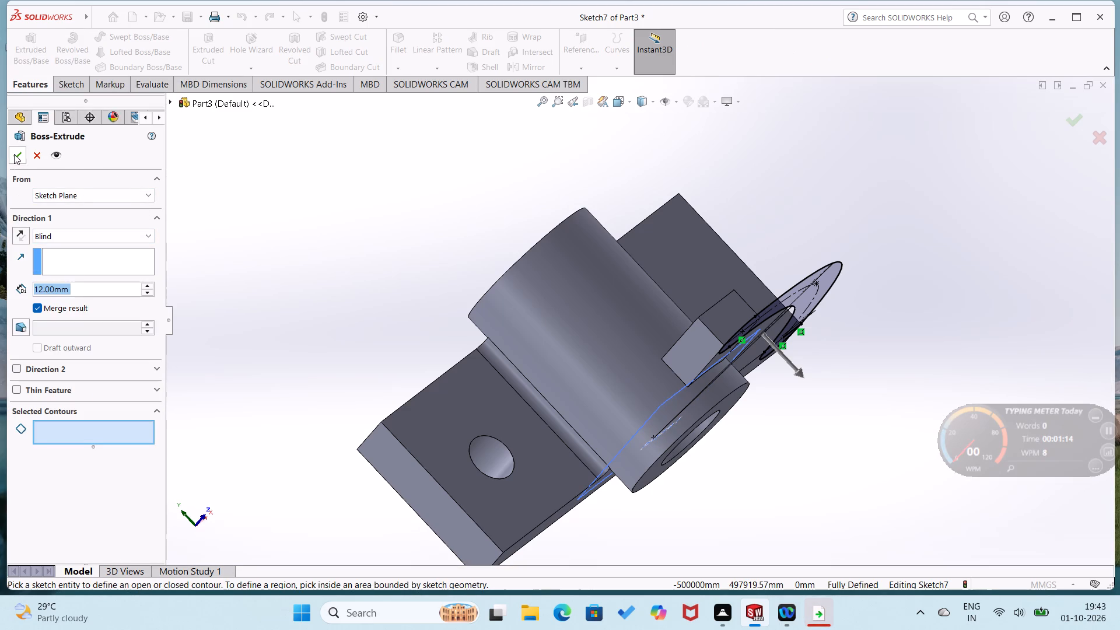
{"action": "middle_click_drag", "start_coordinate": [349, 229], "coordinate": [272, 153]}
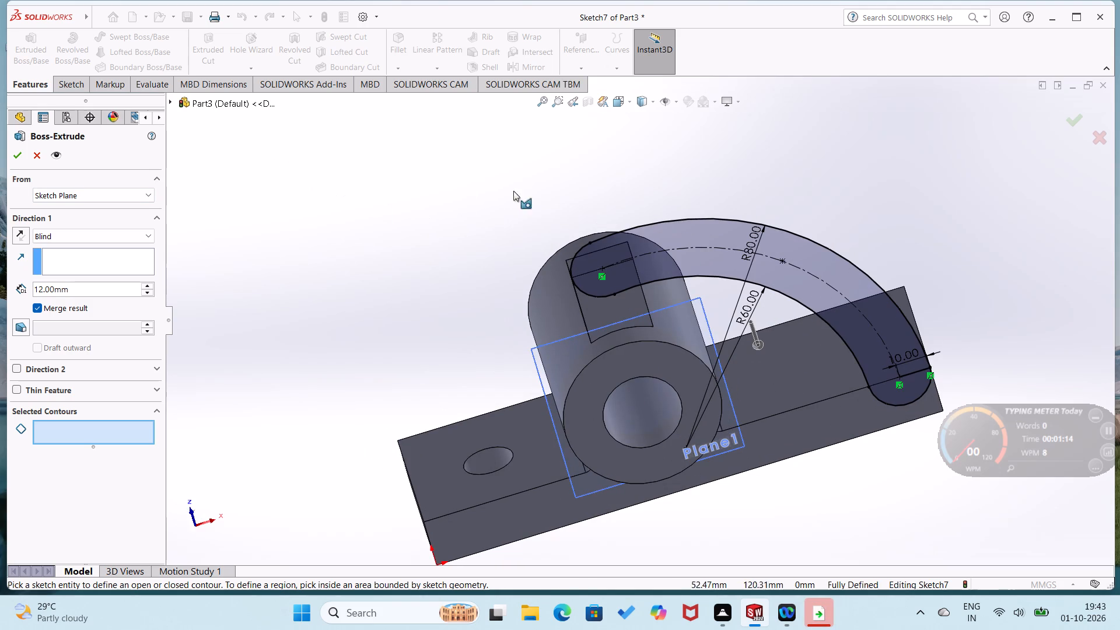
{"action": "left_click", "coordinate": [650, 262]}
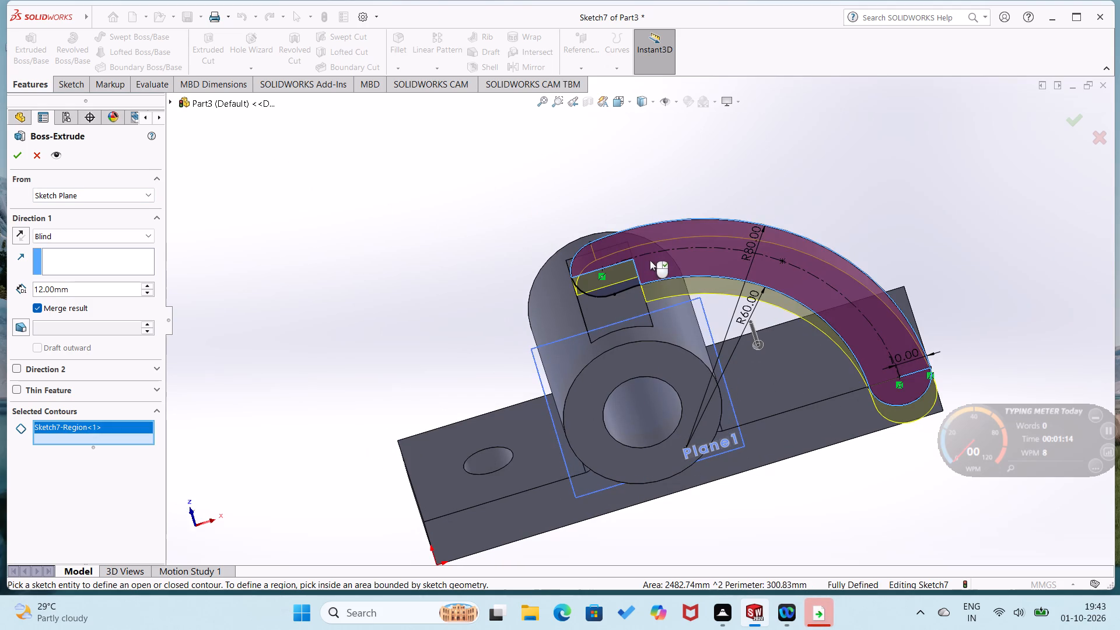
{"action": "left_click", "coordinate": [622, 286]}
{"action": "middle_click_drag", "start_coordinate": [412, 316], "coordinate": [411, 318]}
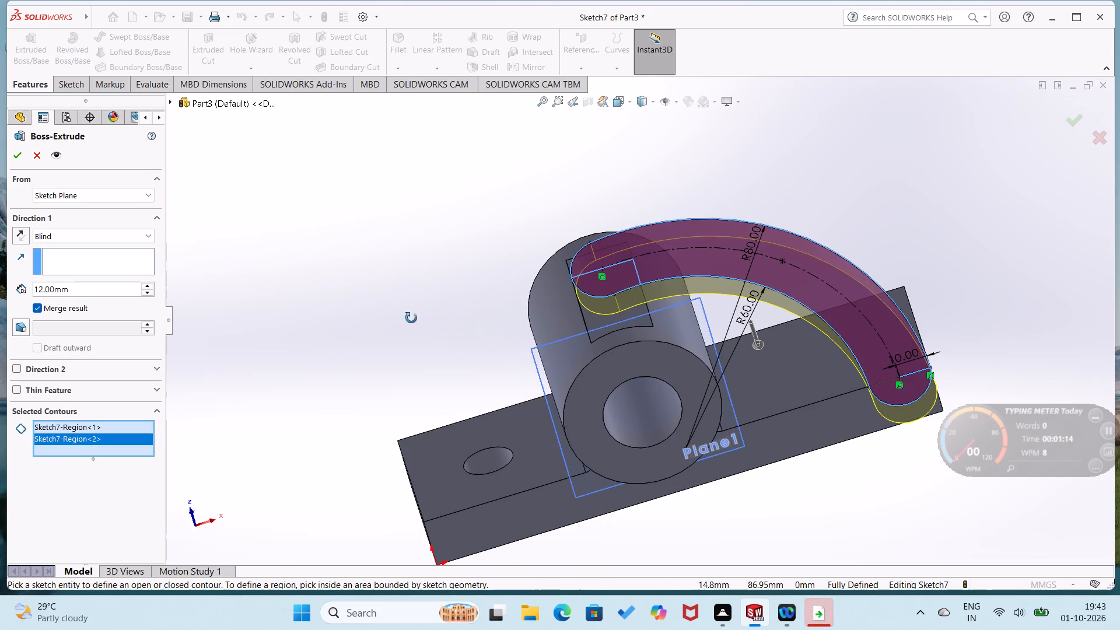
{"action": "middle_click_drag", "start_coordinate": [411, 318], "coordinate": [433, 390]}
{"action": "scroll", "coordinate": [428, 351], "scroll_direction": "down", "scroll_amount": 1}
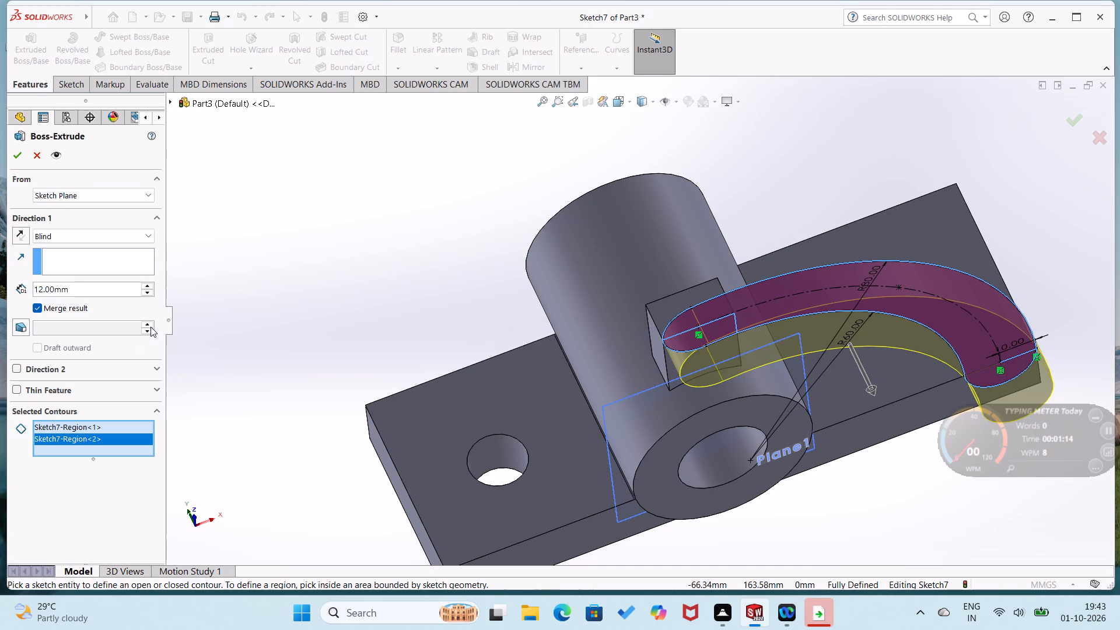
{"action": "left_click", "coordinate": [16, 369]}
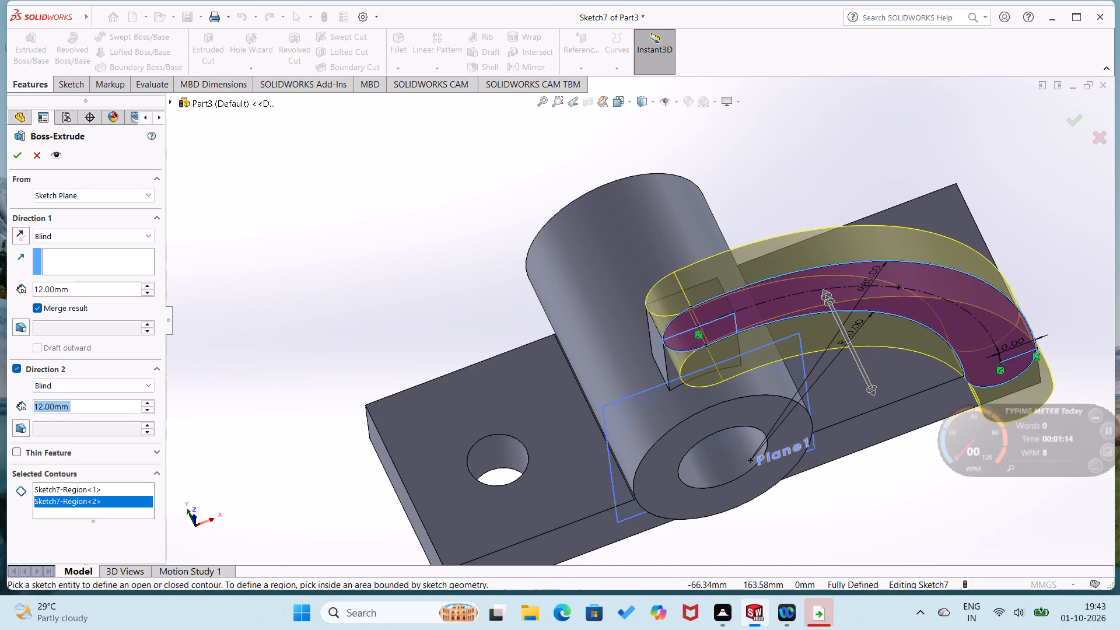
{"action": "left_click", "coordinate": [10, 155]}
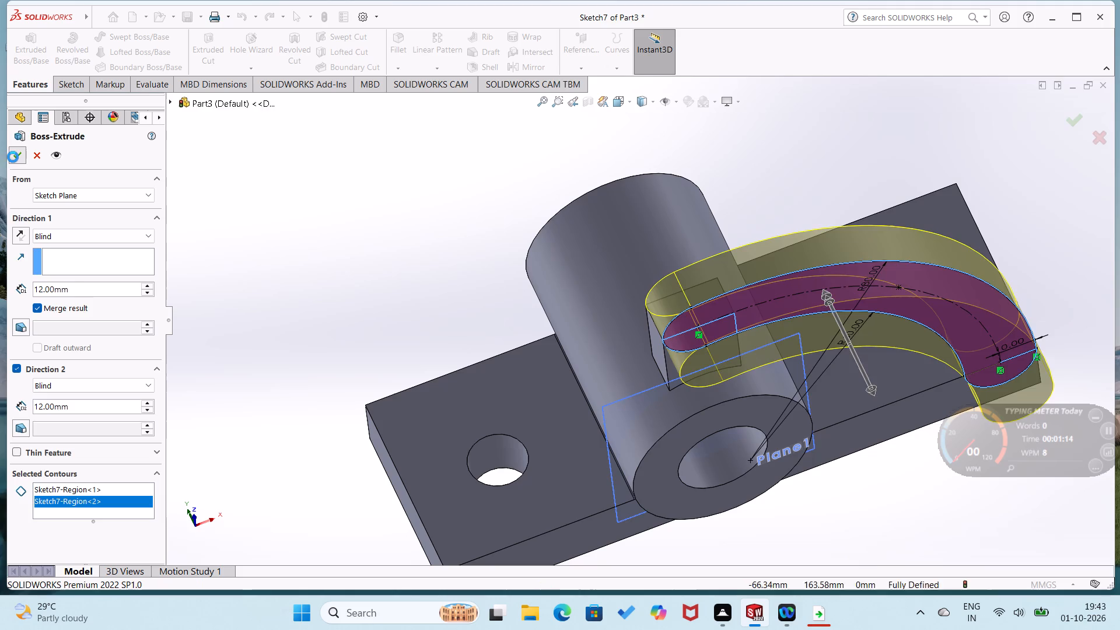
{"action": "left_click", "coordinate": [298, 267]}
{"action": "scroll", "coordinate": [307, 275], "scroll_direction": "up", "scroll_amount": 2}
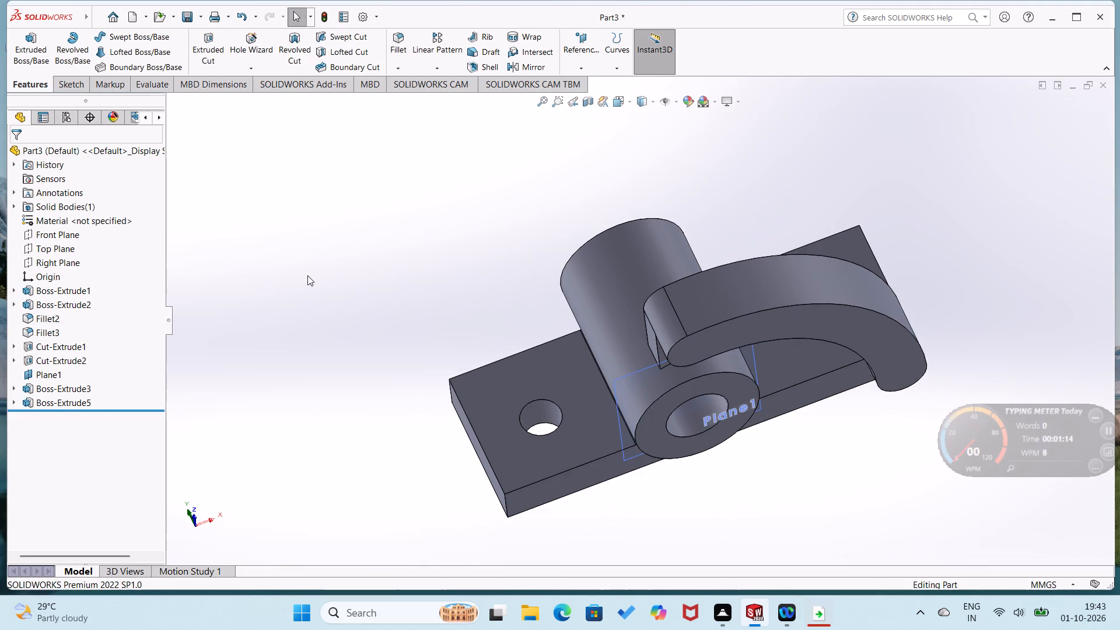
Fillet the edge where the curved arm's inner face meets the plate's top face with a 3 mm radius.
{"action": "middle_click_drag", "start_coordinate": [312, 275], "coordinate": [350, 183]}
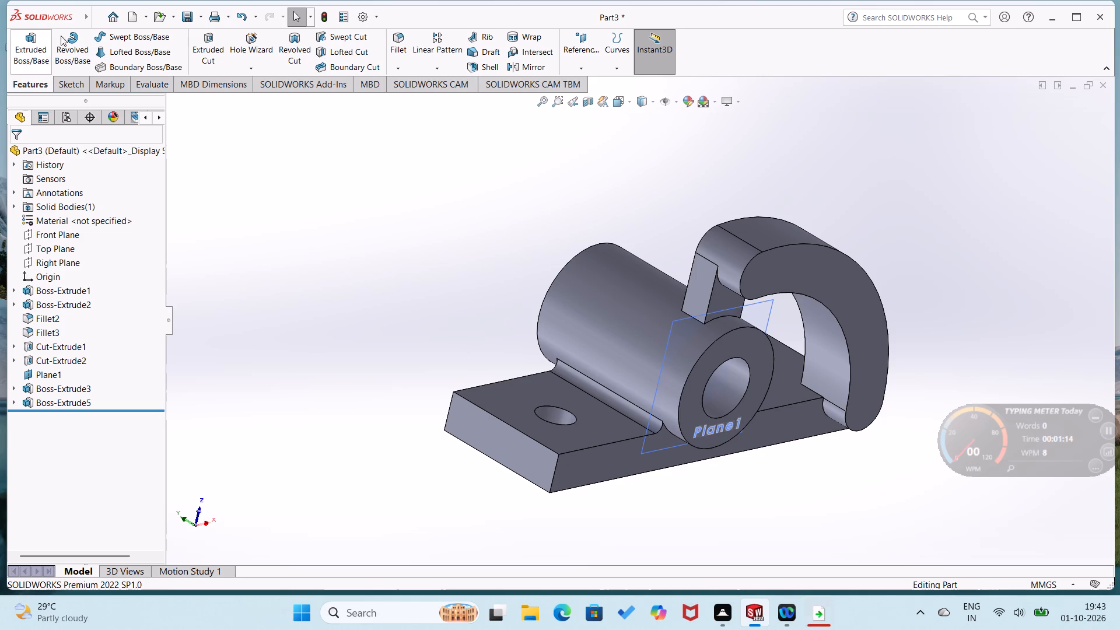
{"action": "left_click", "coordinate": [404, 77]}
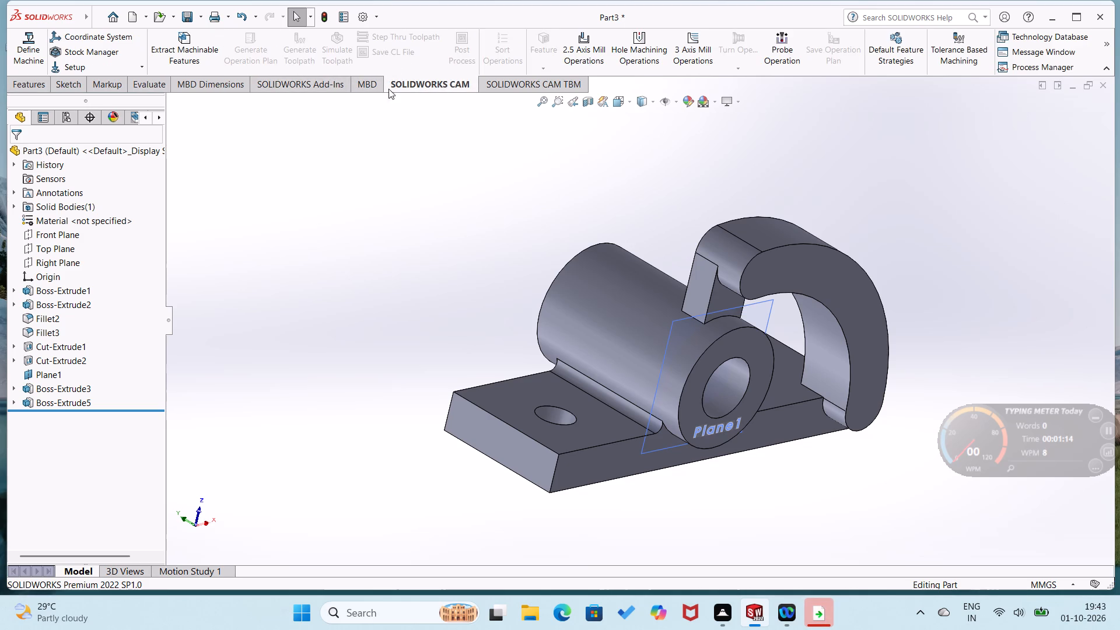
{"action": "left_click", "coordinate": [37, 92]}
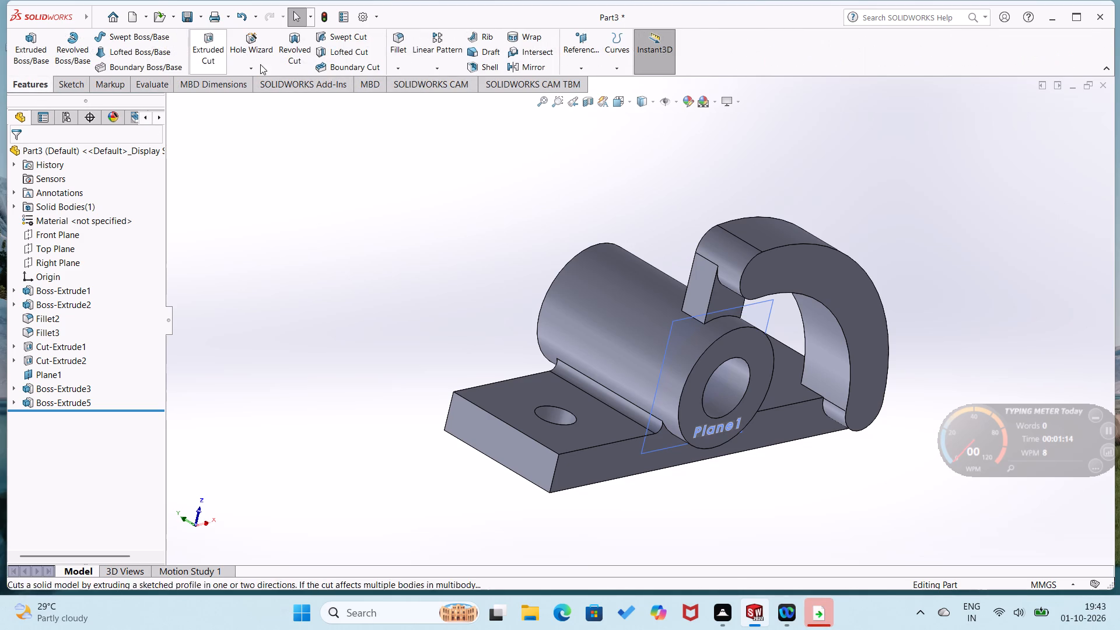
{"action": "left_click", "coordinate": [391, 69]}
{"action": "left_click", "coordinate": [401, 79]}
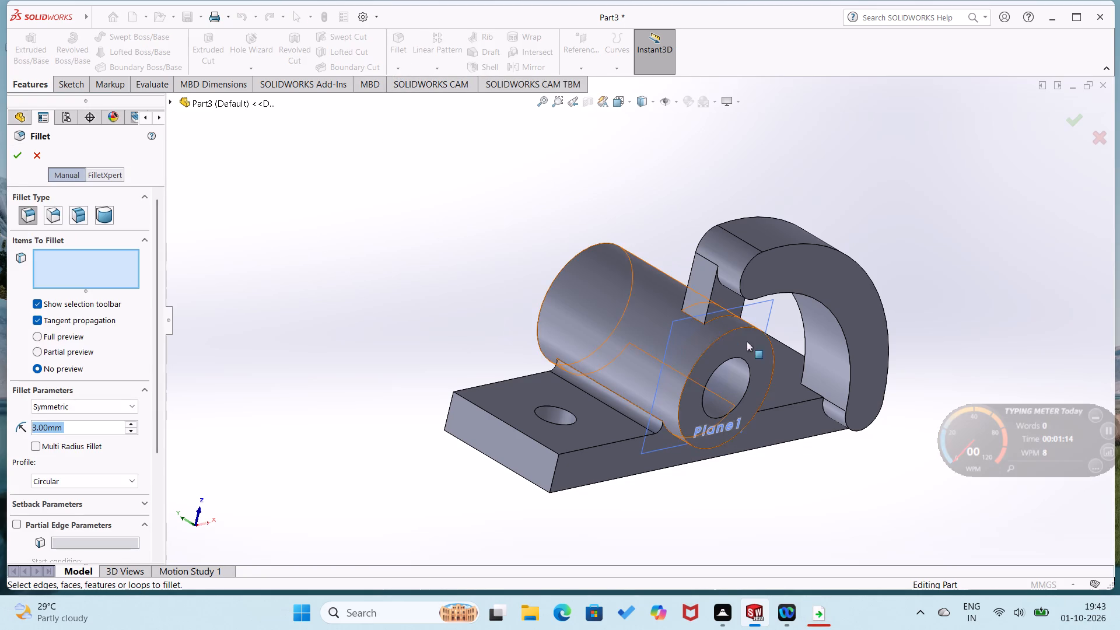
{"action": "left_click", "coordinate": [811, 390]}
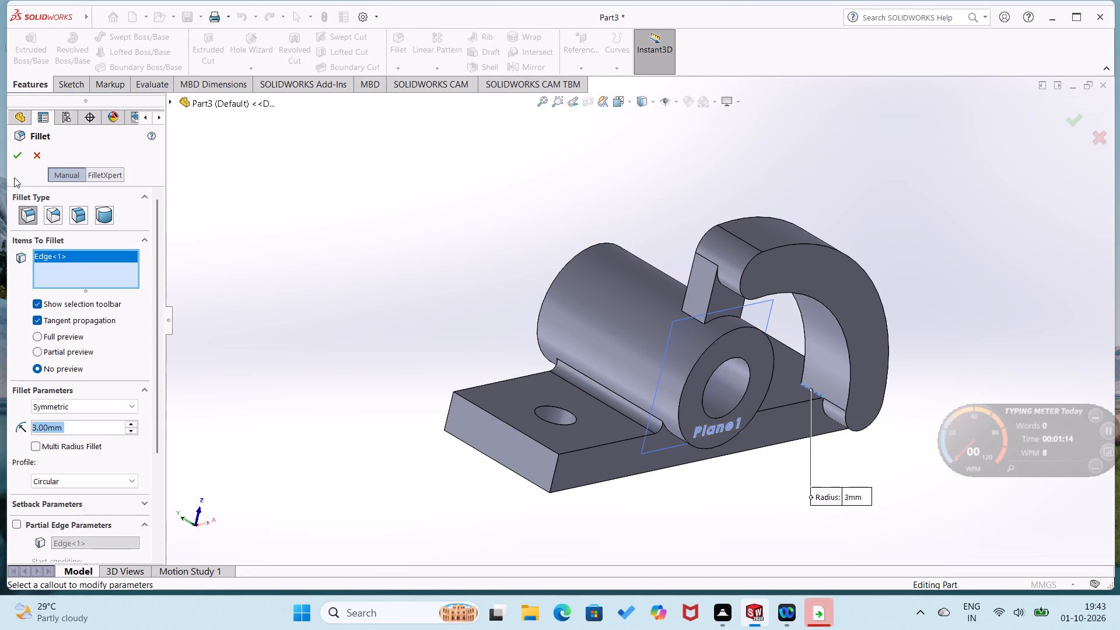
{"action": "left_click", "coordinate": [20, 155]}
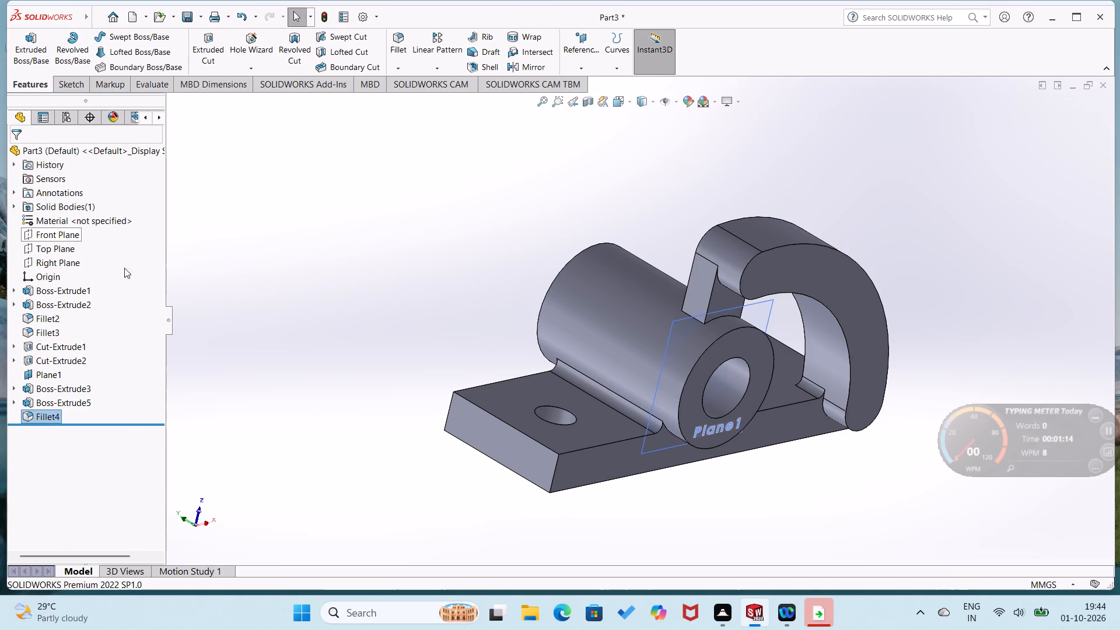
{"action": "left_click", "coordinate": [346, 352]}
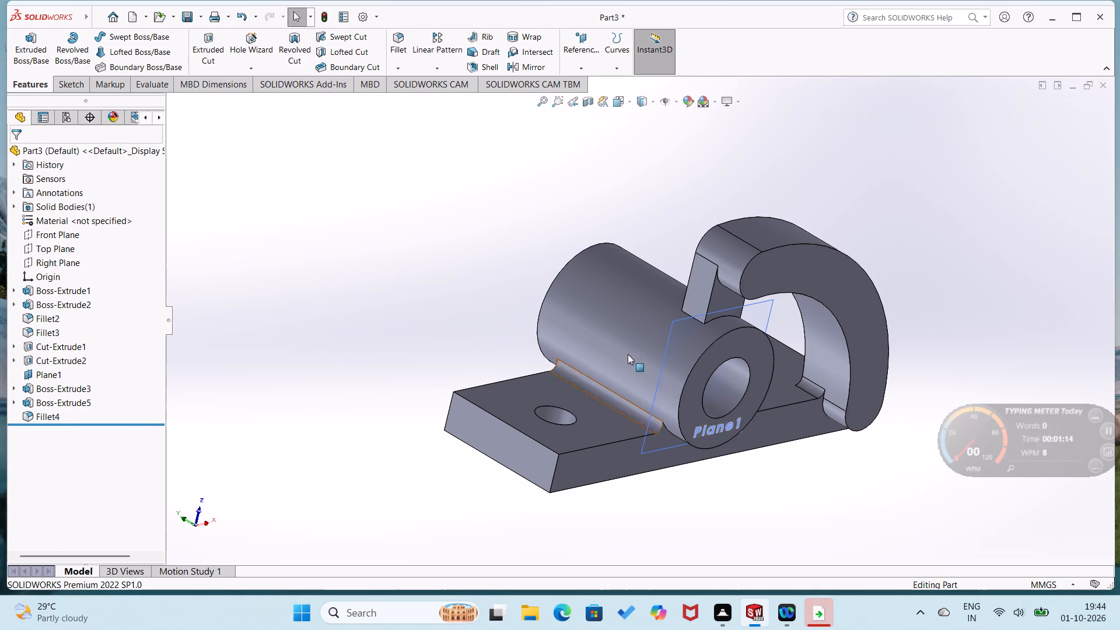
Sketch two circles on the curved arm's front face, radius about 5.7 mm at its upper end and about 6.2 mm at its lower end centre.
{"action": "right_click", "coordinate": [771, 272]}
{"action": "left_click", "coordinate": [791, 256]}
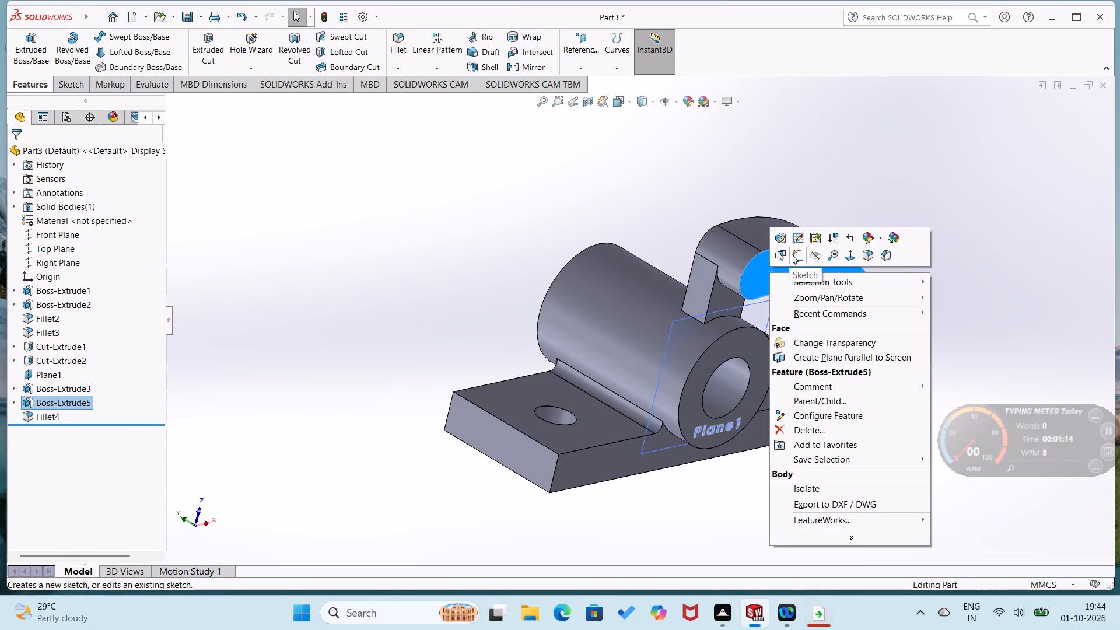
{"action": "left_click", "coordinate": [349, 285]}
{"action": "right_click_drag", "start_coordinate": [344, 294], "coordinate": [425, 274]}
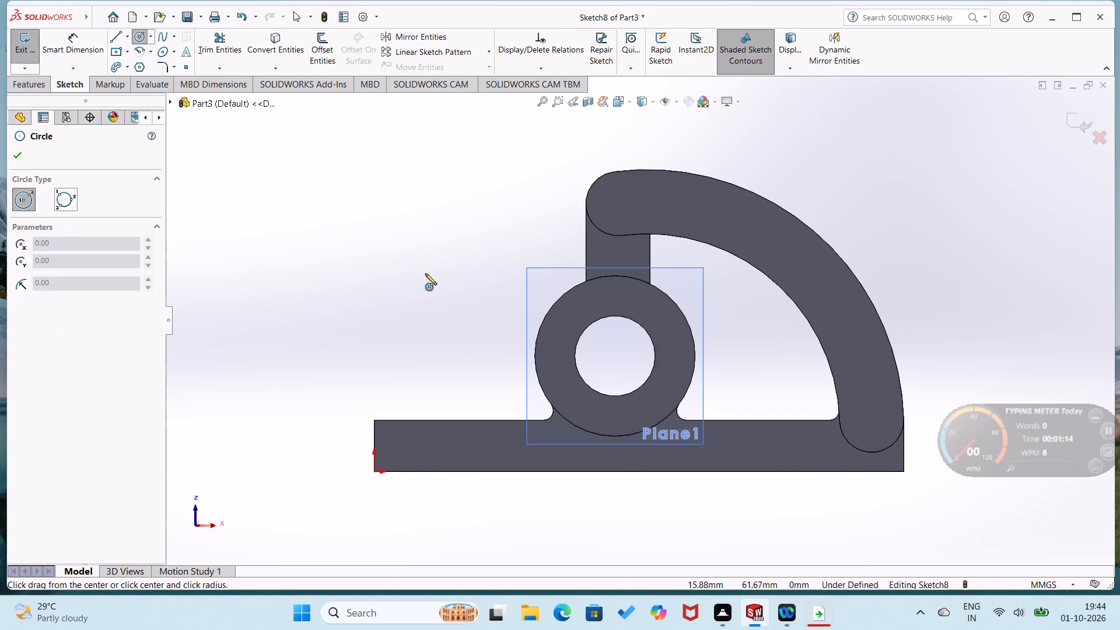
{"action": "left_click", "coordinate": [616, 201]}
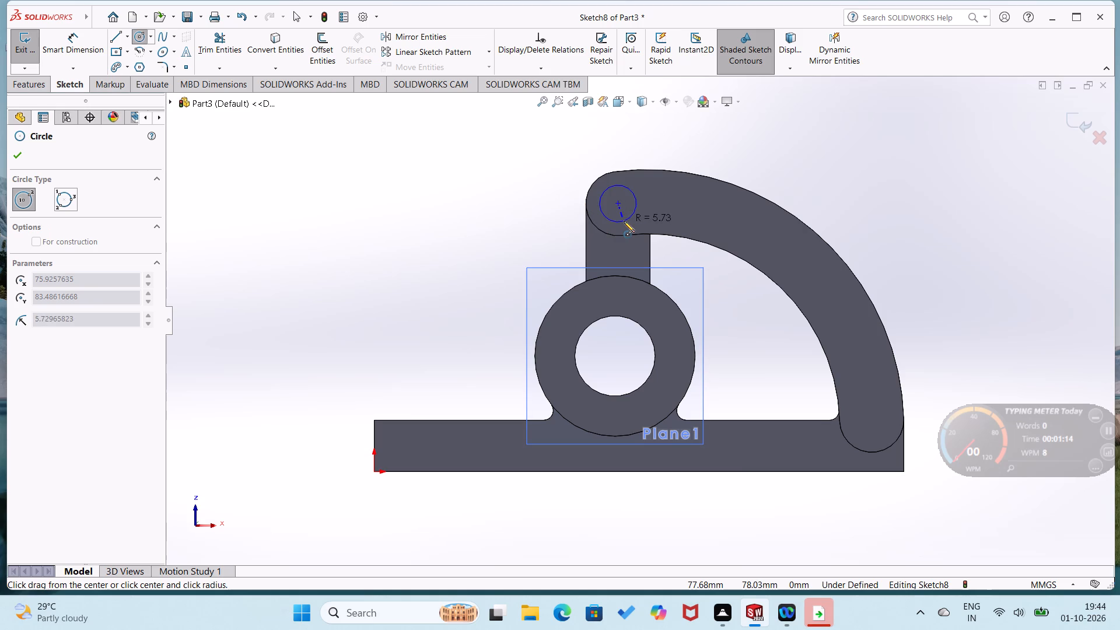
{"action": "left_click", "coordinate": [624, 221]}
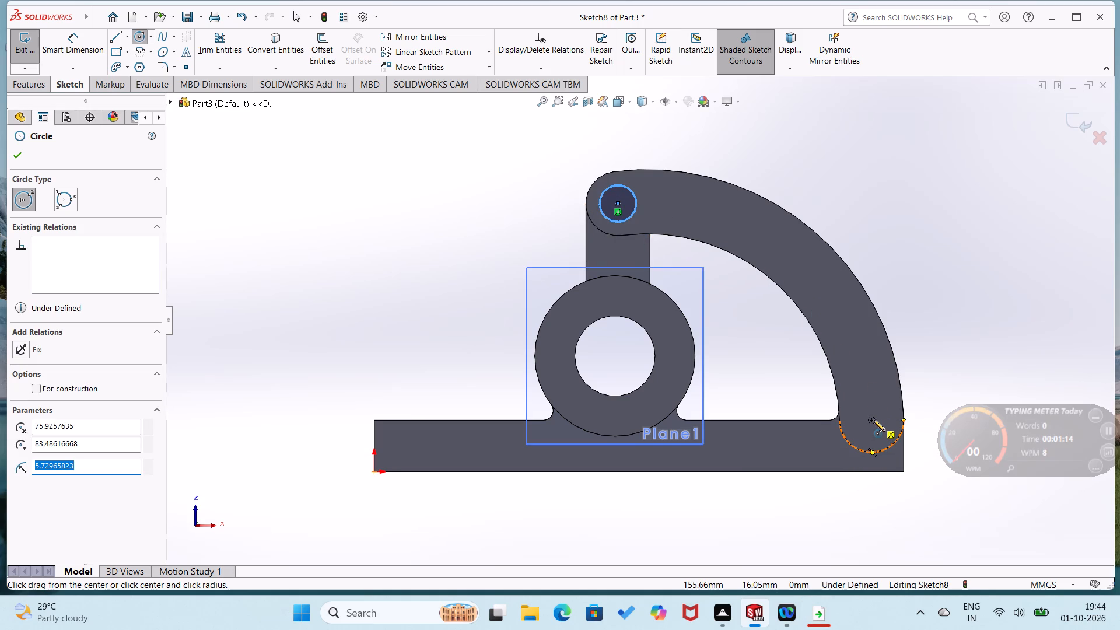
{"action": "left_click", "coordinate": [873, 421]}
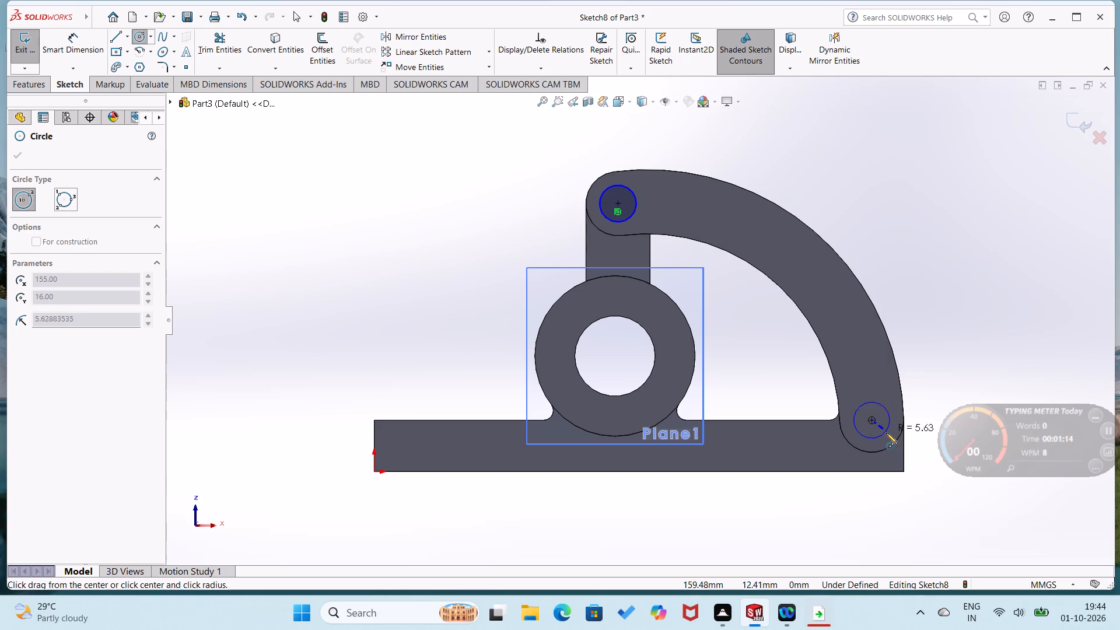
{"action": "left_click", "coordinate": [886, 434]}
Dimension the circle at the arm's lower end with a diameter of 12 mm.
{"action": "right_click_drag", "start_coordinate": [805, 508], "coordinate": [803, 380]}
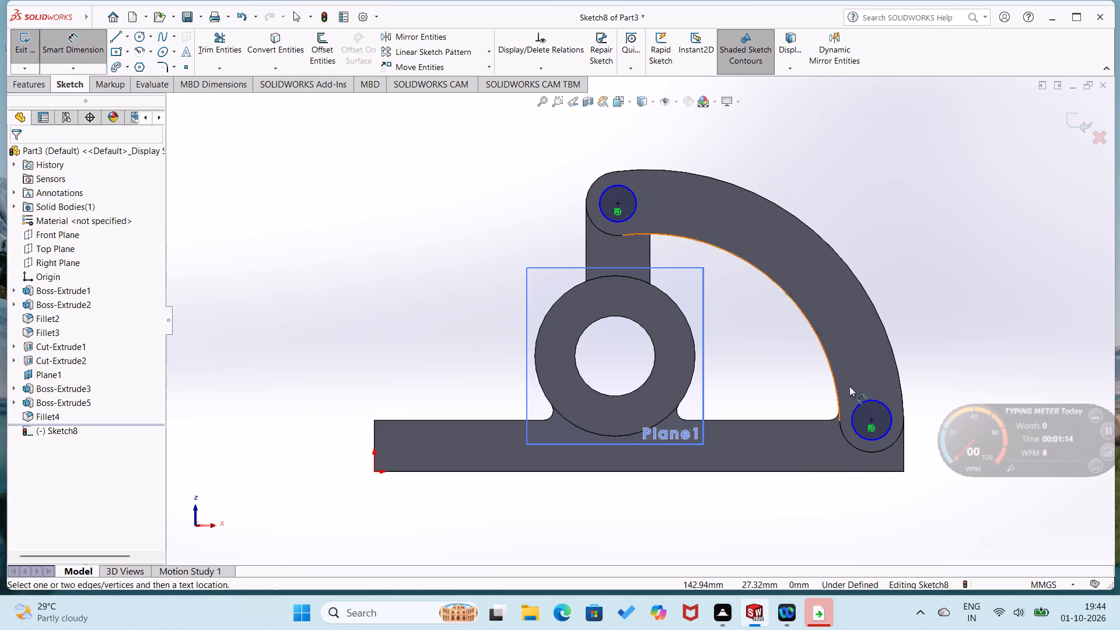
{"action": "left_click", "coordinate": [869, 399]}
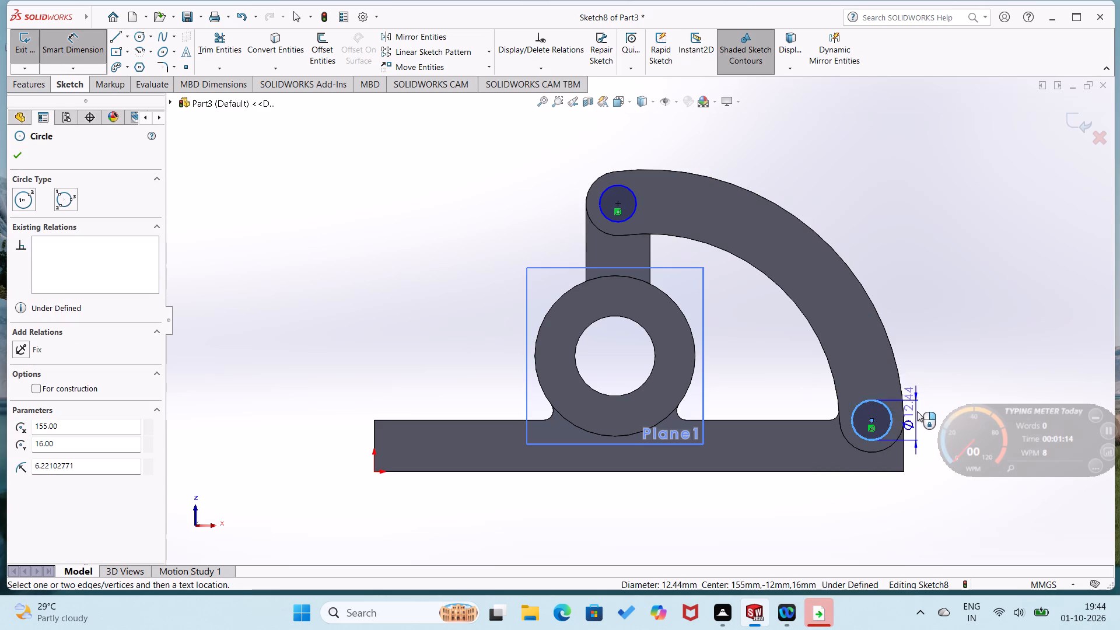
{"action": "left_click", "coordinate": [920, 415]}
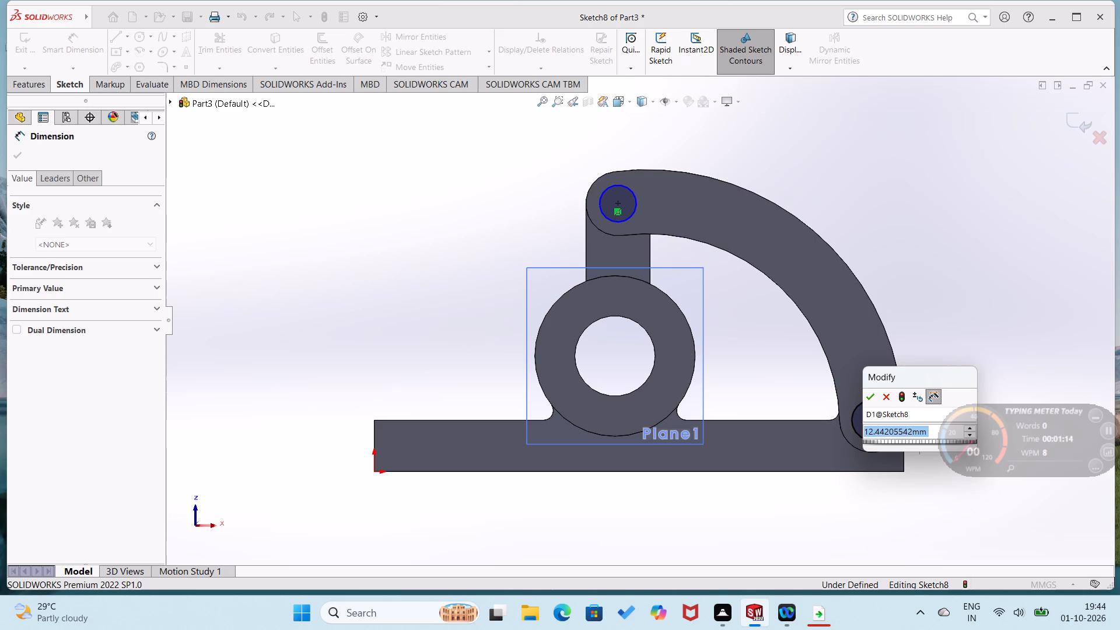
{"action": "type", "text": "12"}
{"action": "key", "text": "Return"}
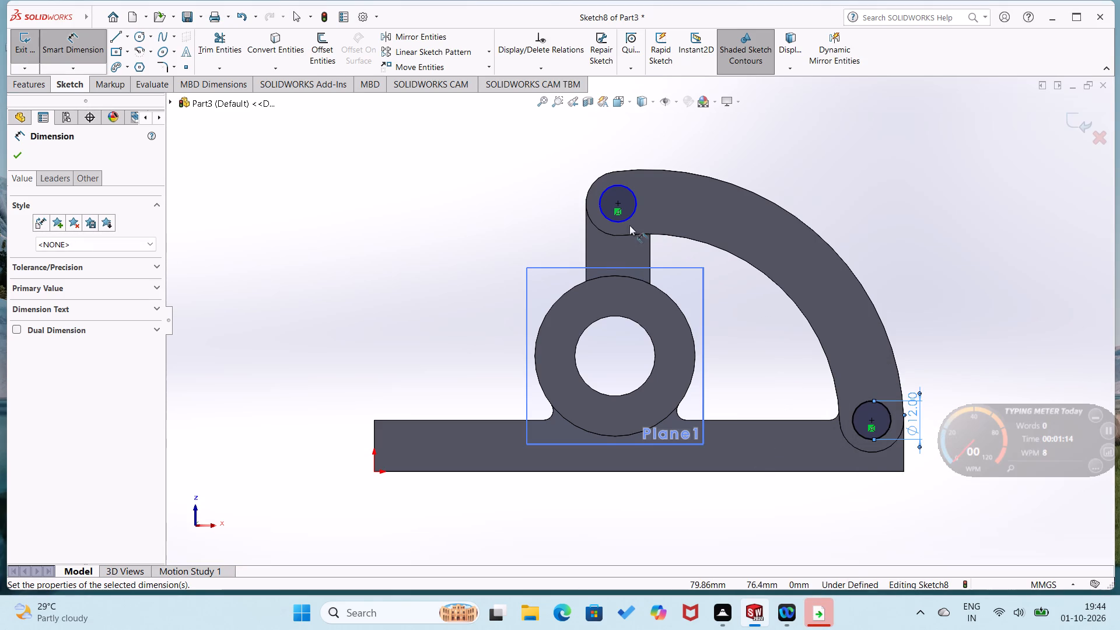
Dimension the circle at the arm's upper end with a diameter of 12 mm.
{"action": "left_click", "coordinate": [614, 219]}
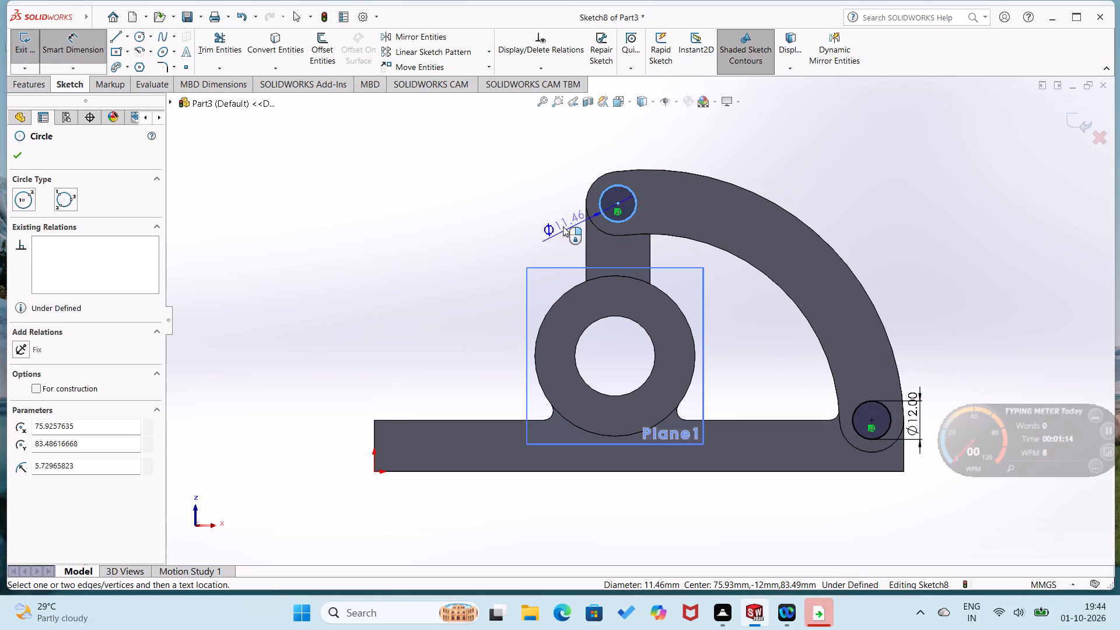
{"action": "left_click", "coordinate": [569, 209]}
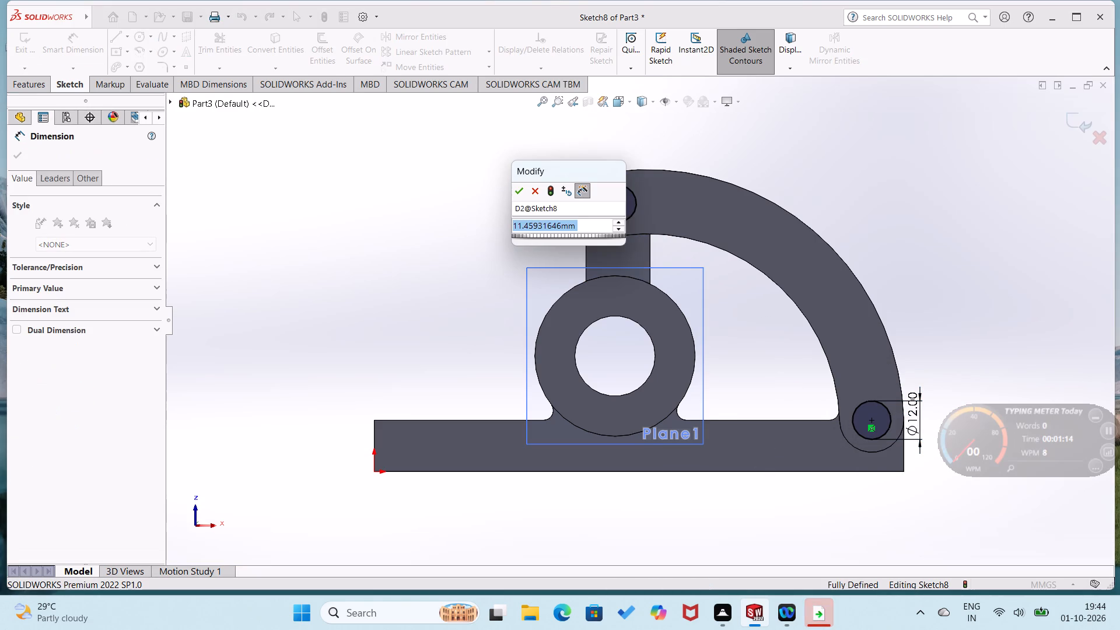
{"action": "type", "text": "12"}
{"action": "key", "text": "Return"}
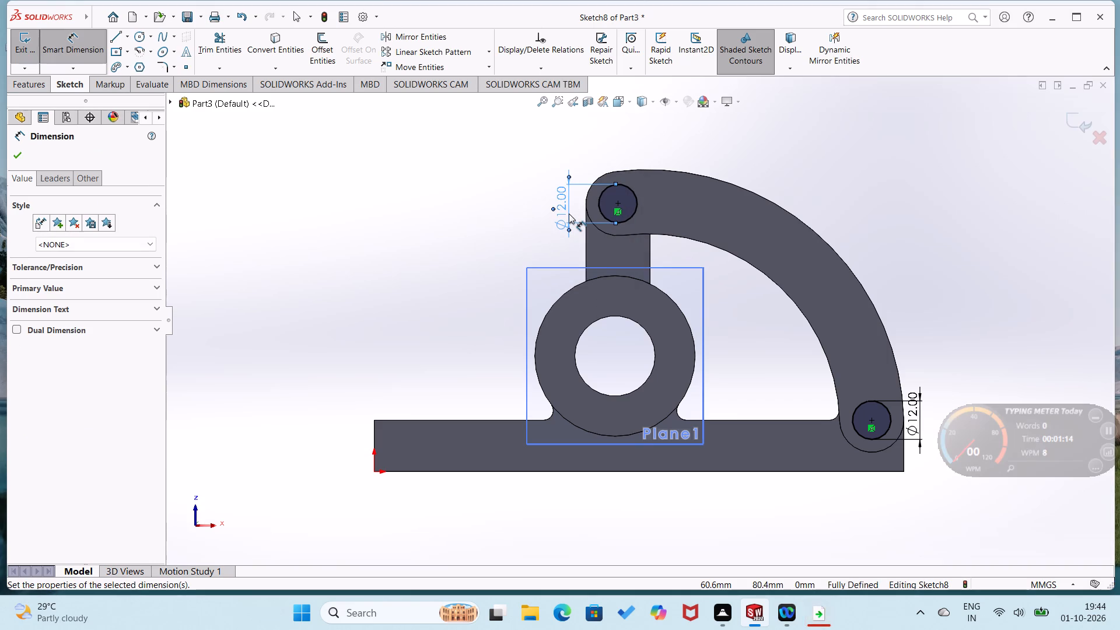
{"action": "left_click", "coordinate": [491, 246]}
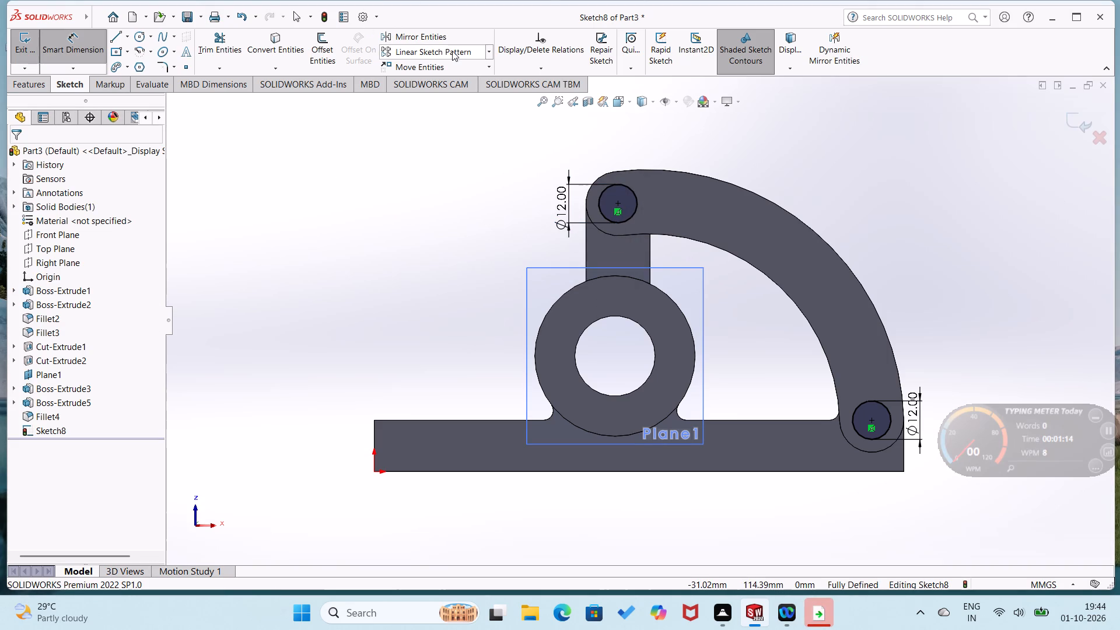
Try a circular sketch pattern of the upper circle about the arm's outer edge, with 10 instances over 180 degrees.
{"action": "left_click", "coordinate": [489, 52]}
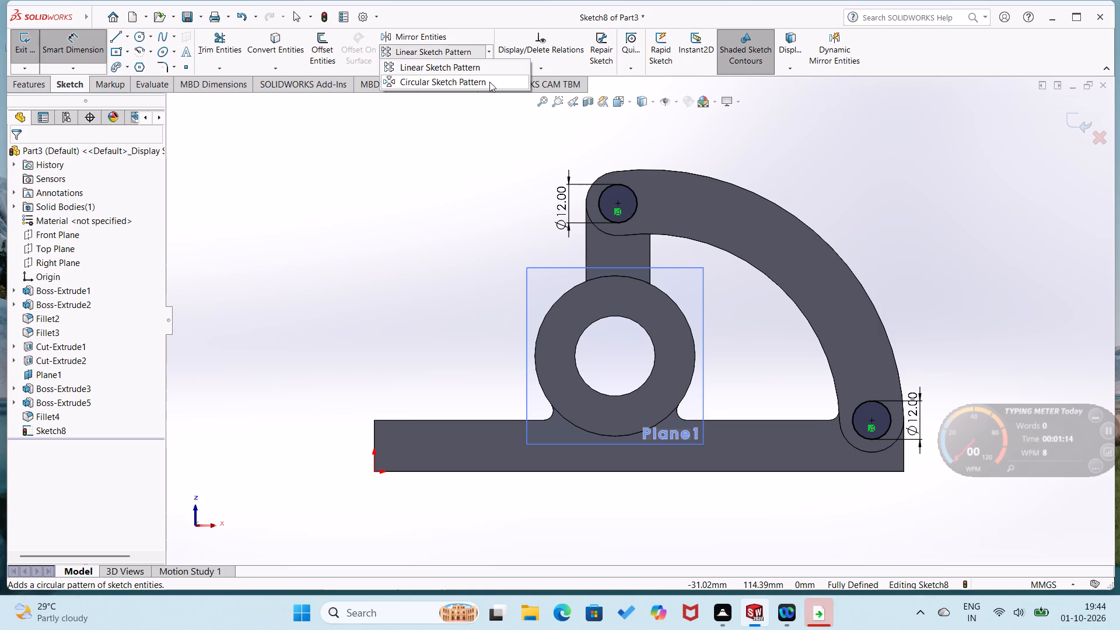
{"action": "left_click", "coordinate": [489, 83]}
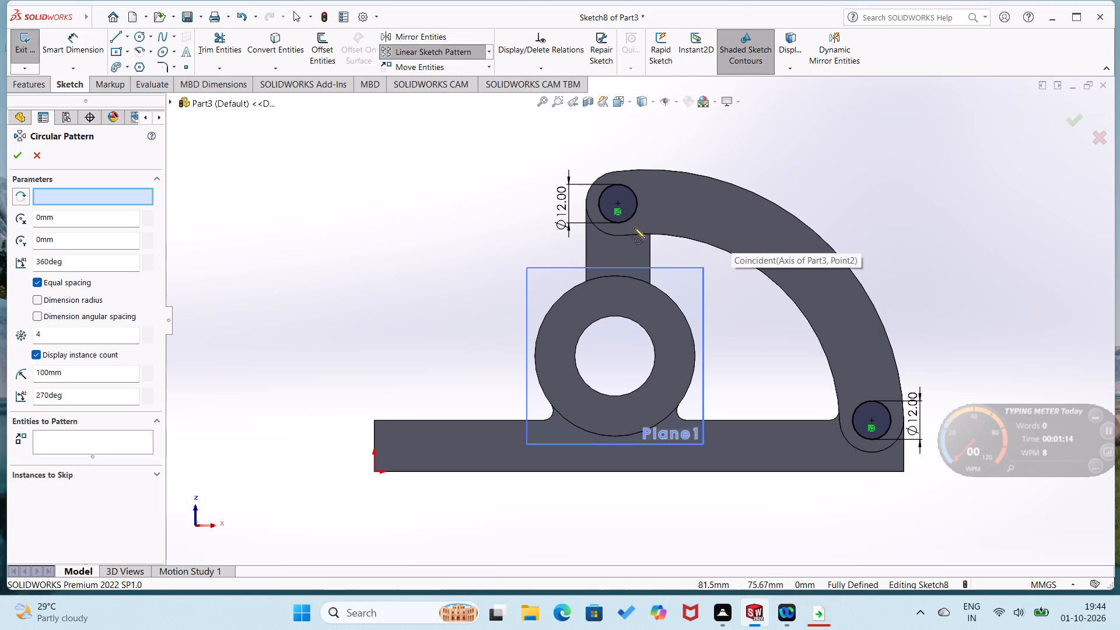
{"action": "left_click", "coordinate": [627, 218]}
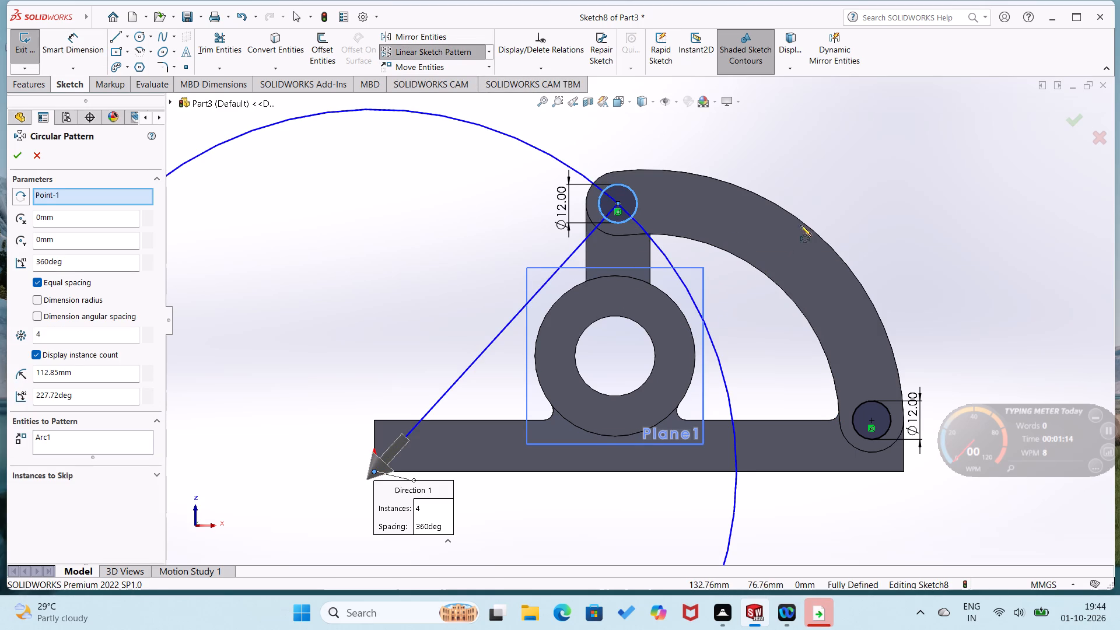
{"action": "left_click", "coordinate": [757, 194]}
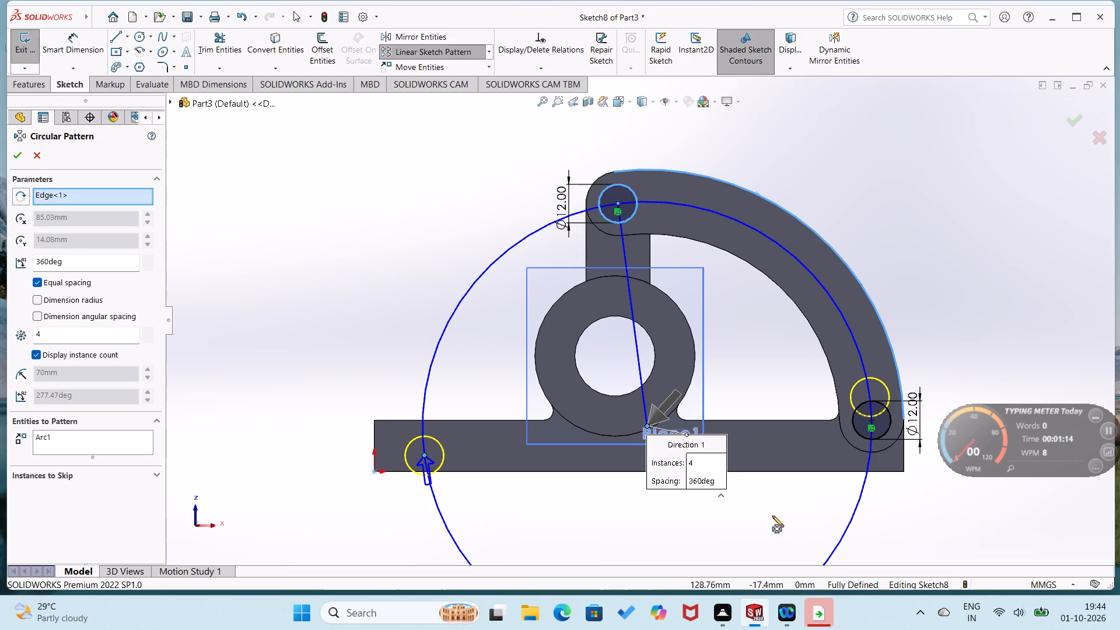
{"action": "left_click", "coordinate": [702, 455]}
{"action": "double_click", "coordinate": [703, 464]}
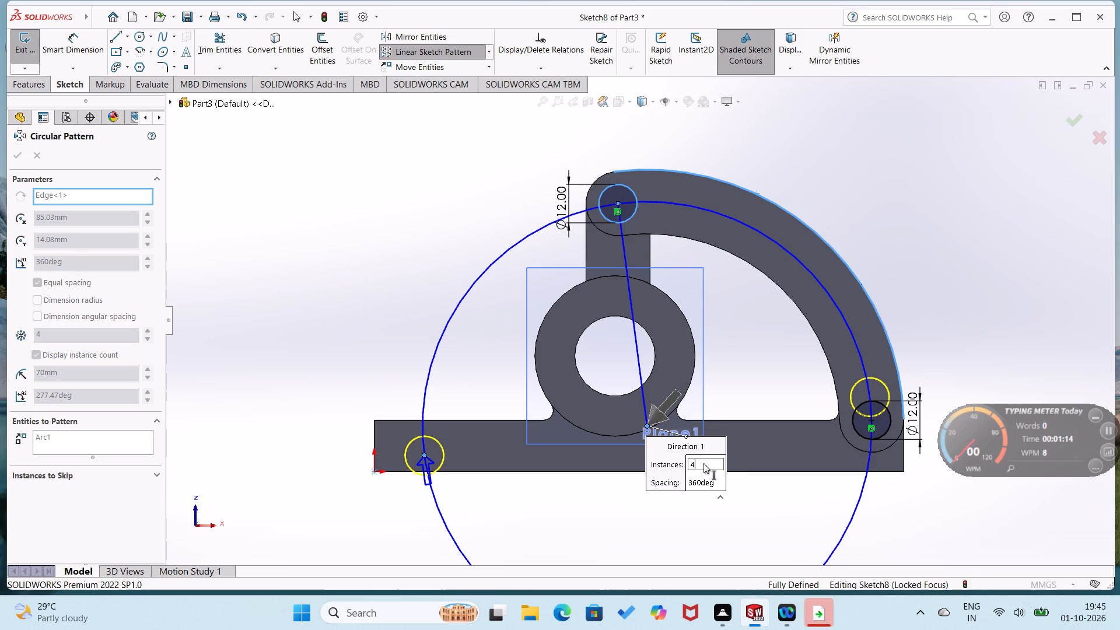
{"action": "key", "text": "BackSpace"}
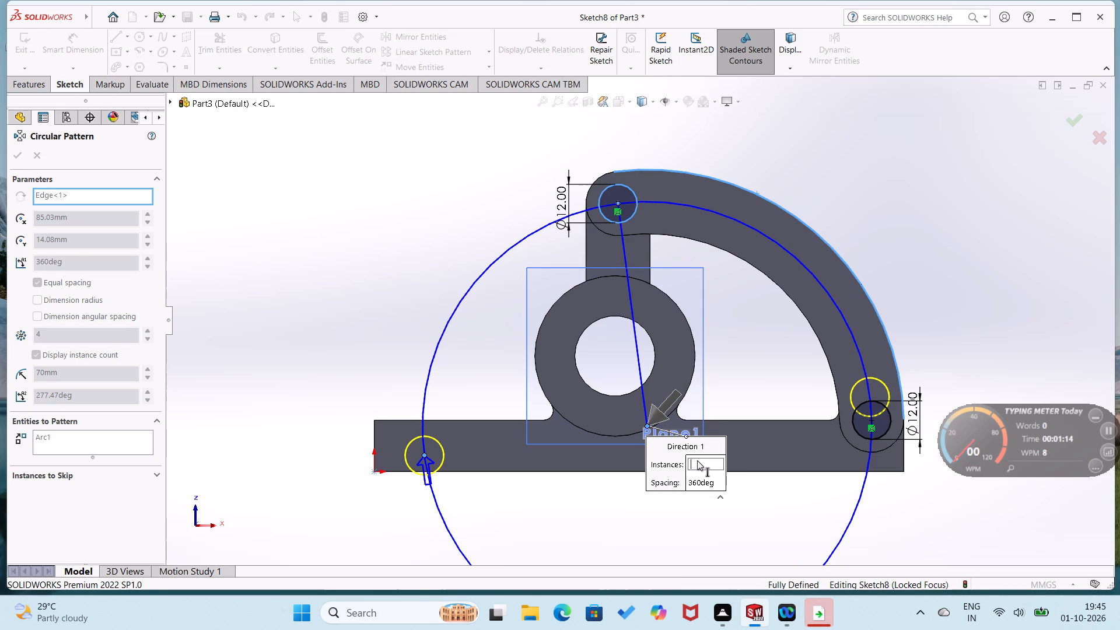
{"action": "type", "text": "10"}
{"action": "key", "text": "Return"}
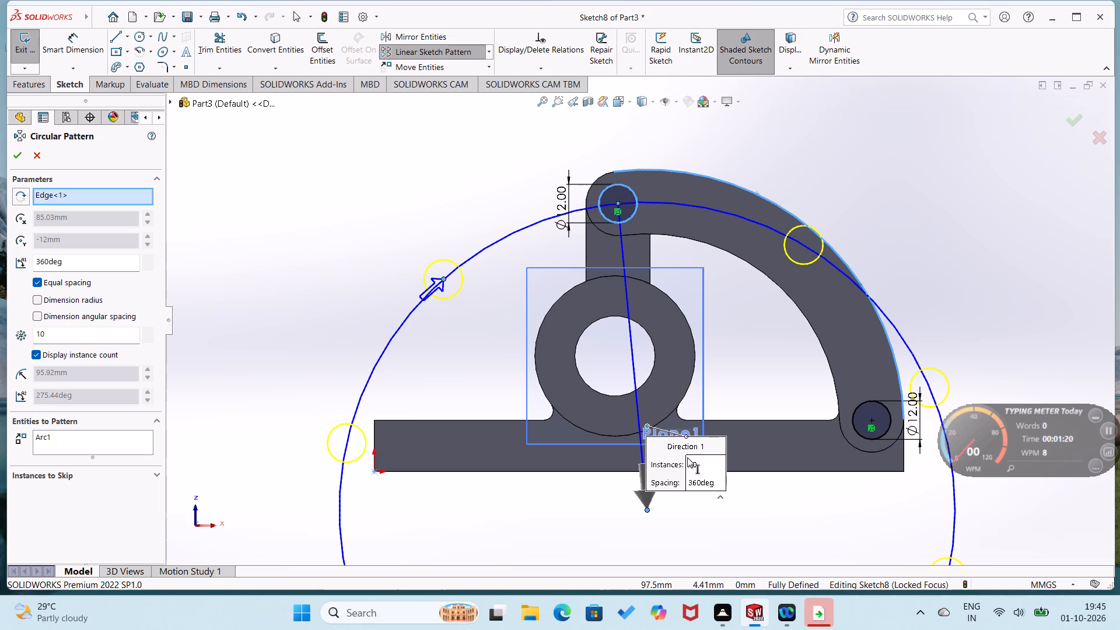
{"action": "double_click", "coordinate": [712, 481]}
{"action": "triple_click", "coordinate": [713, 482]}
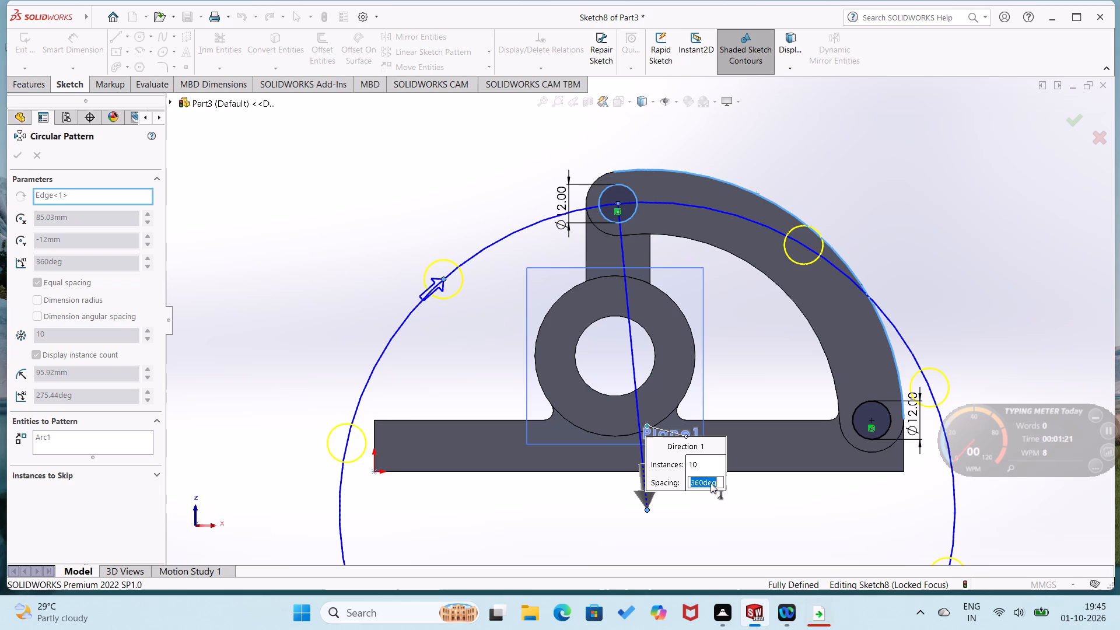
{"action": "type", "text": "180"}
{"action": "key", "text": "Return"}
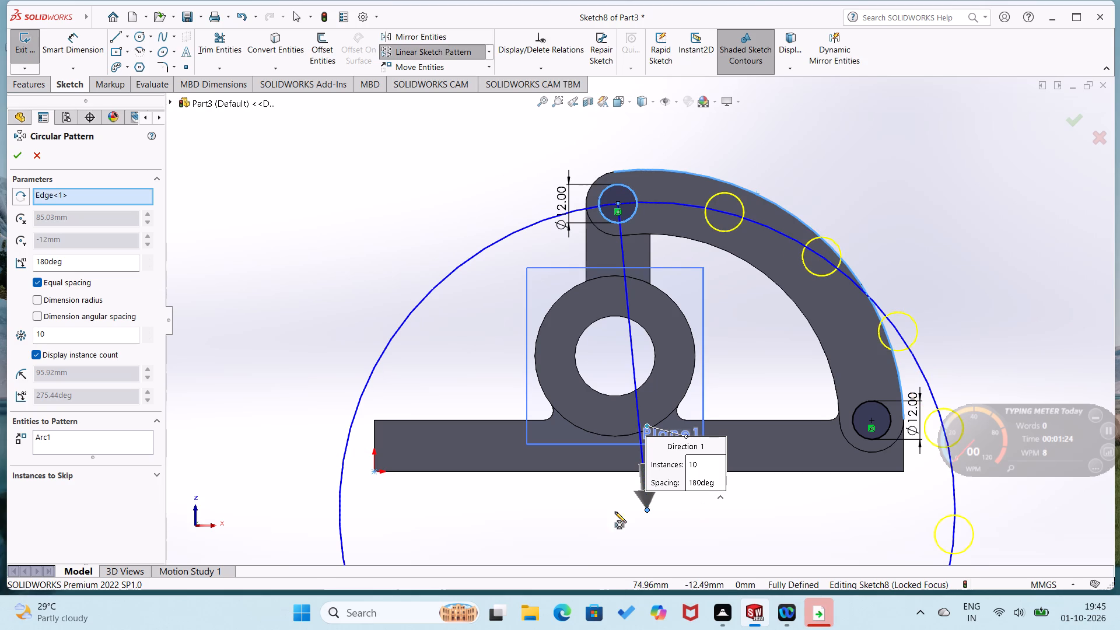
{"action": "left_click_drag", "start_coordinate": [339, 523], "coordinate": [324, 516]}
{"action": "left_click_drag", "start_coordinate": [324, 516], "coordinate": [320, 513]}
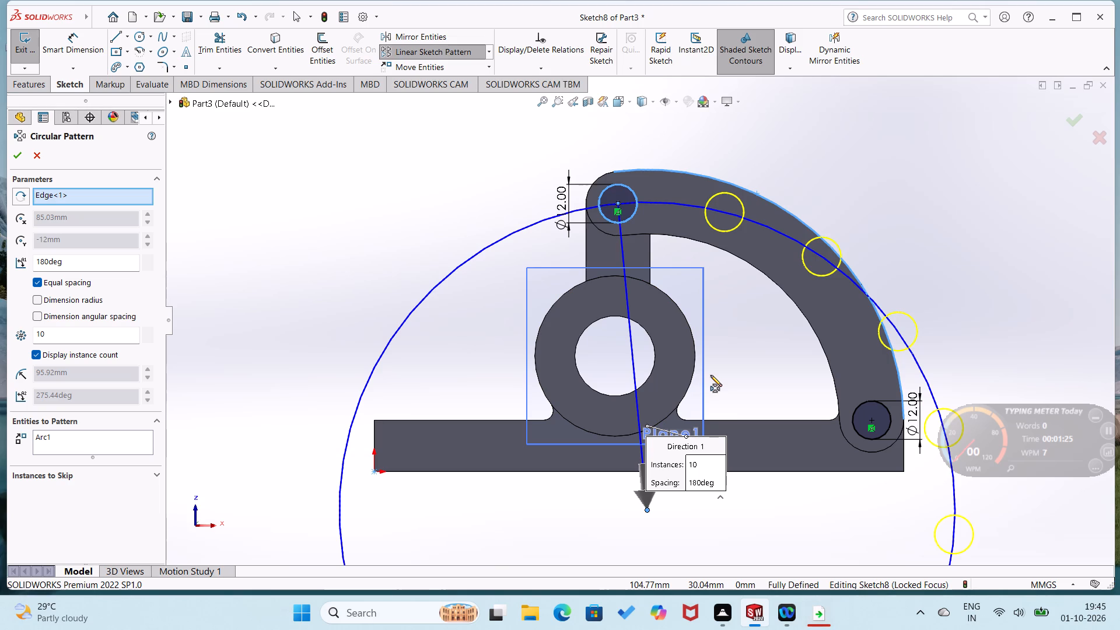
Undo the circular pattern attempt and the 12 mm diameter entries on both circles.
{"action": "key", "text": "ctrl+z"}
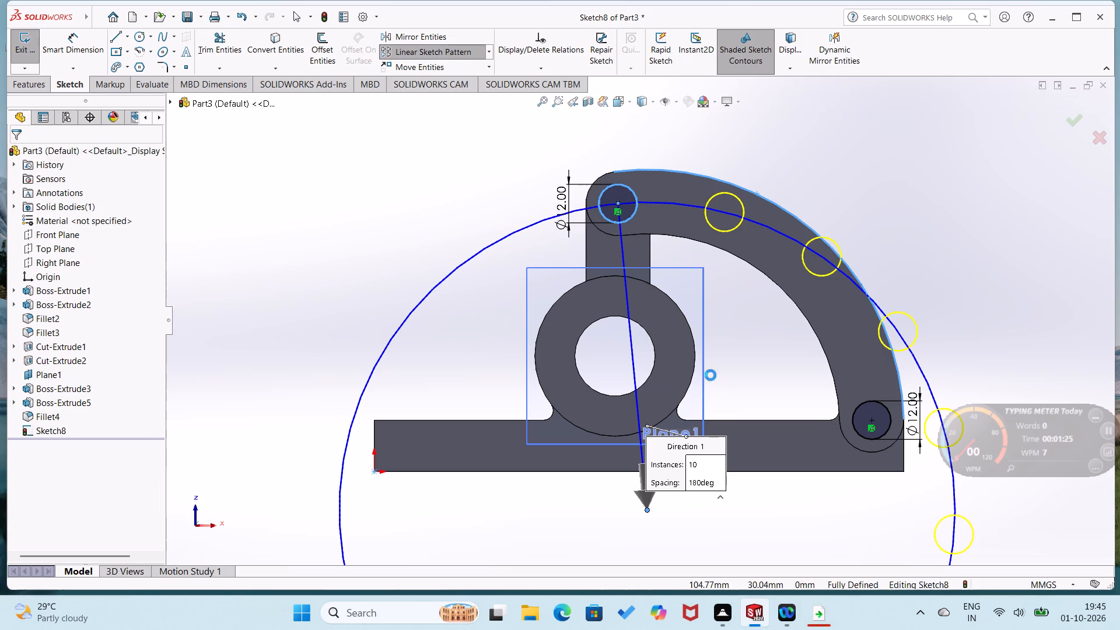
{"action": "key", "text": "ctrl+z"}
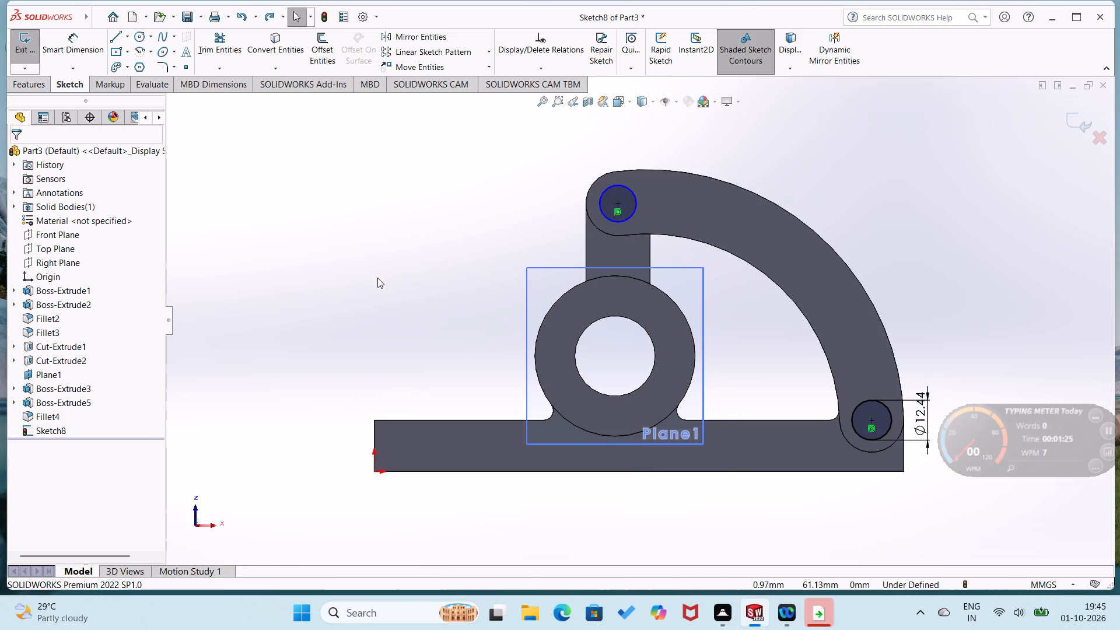
Dimension the circle at the arm's upper end with a diameter of 12 mm again.
{"action": "right_click_drag", "start_coordinate": [377, 294], "coordinate": [387, 223]}
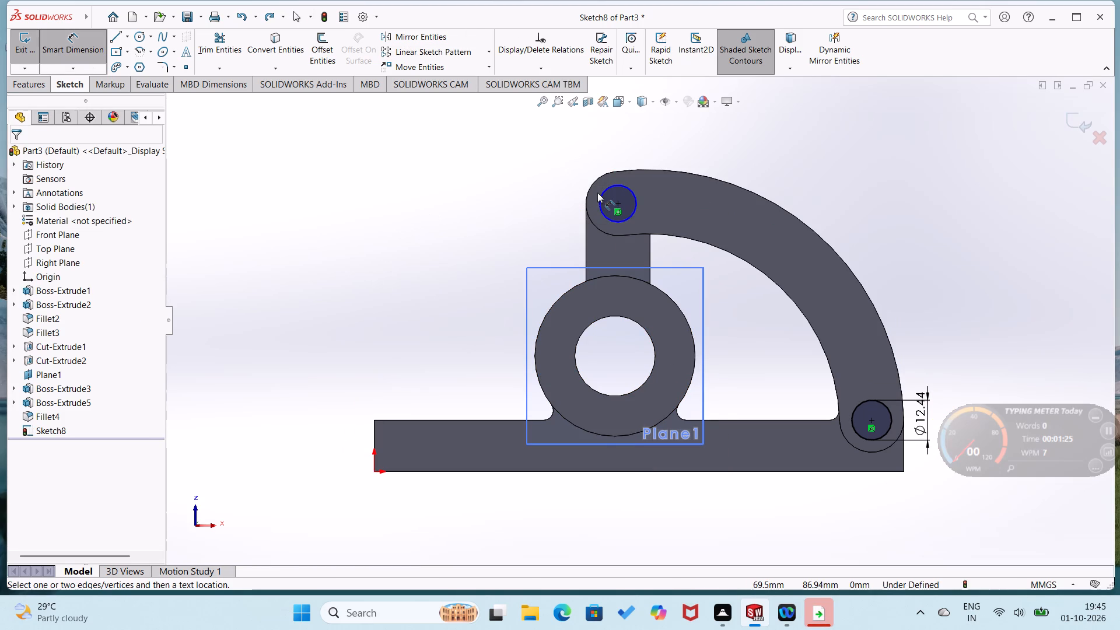
{"action": "left_click", "coordinate": [600, 202]}
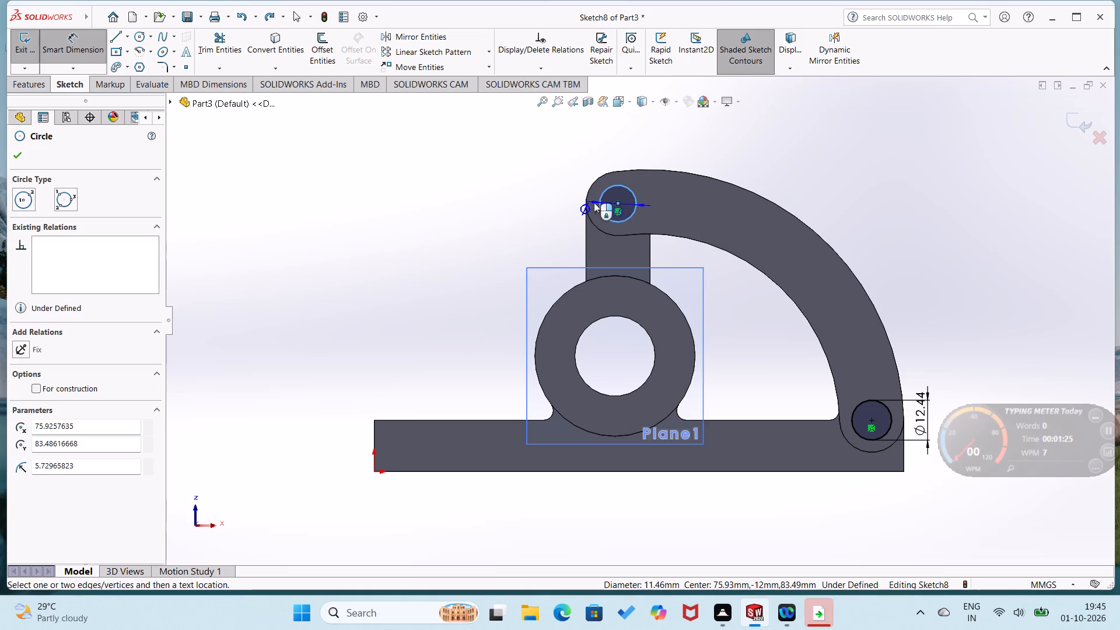
{"action": "left_click", "coordinate": [572, 209]}
{"action": "type", "text": "12"}
{"action": "key", "text": "Return"}
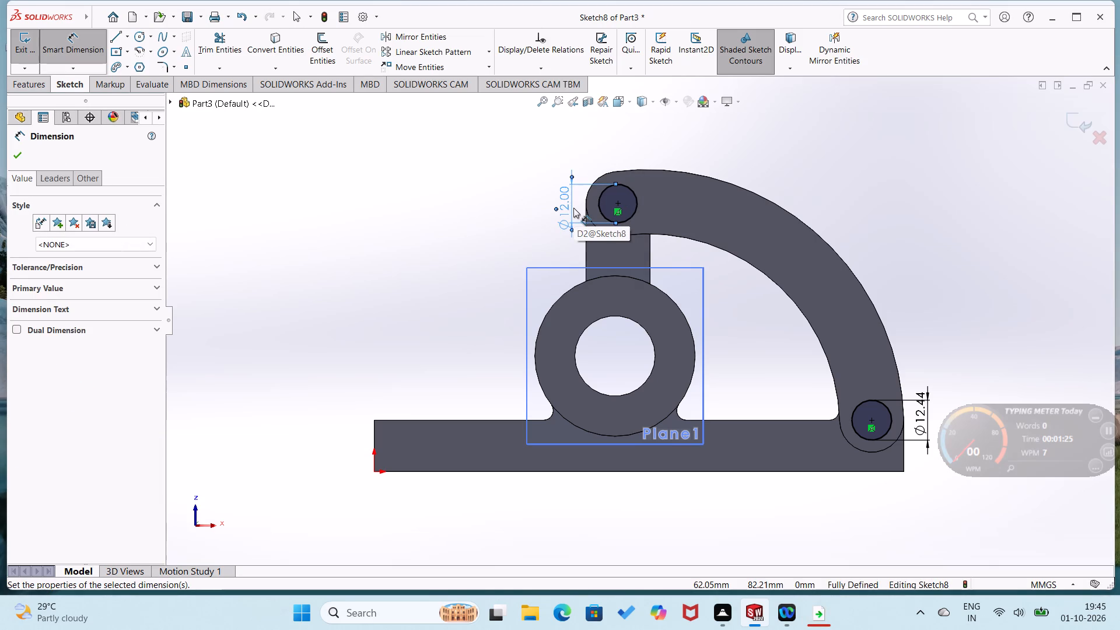
{"action": "left_click", "coordinate": [512, 222]}
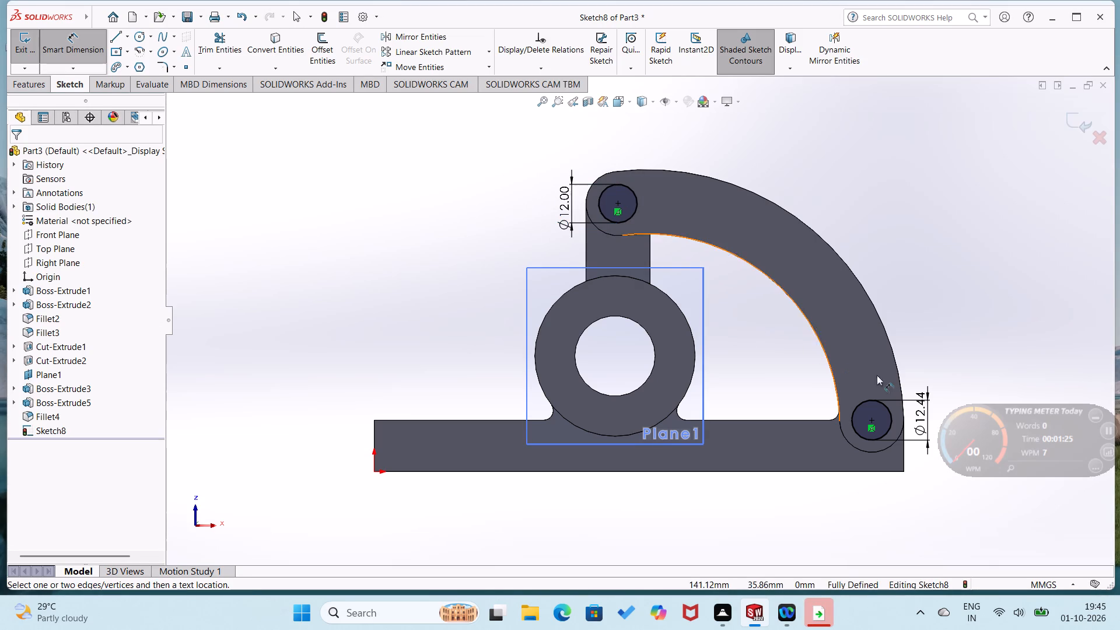
Set the diameter of the circle at the arm's lower end to 12 mm.
{"action": "double_click", "coordinate": [921, 412]}
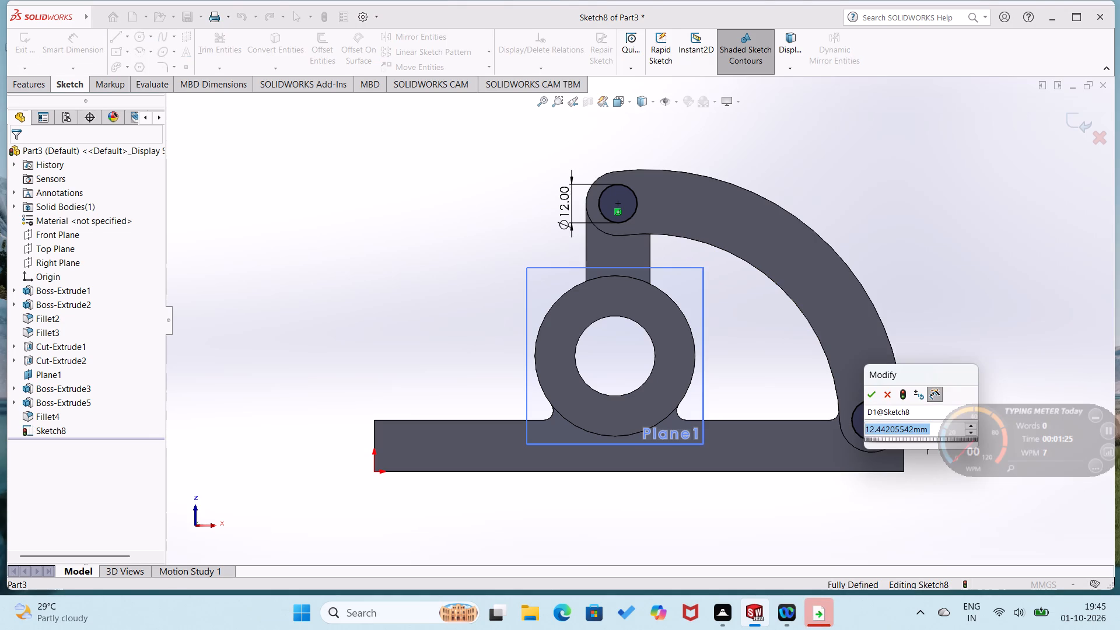
{"action": "type", "text": "12"}
{"action": "key", "text": "Return"}
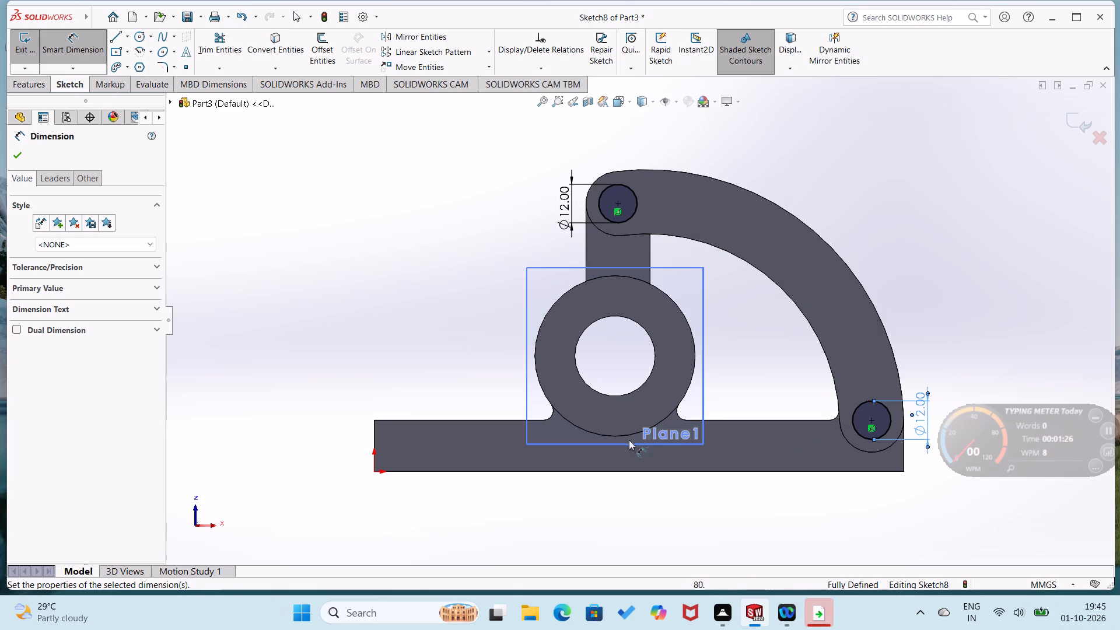
{"action": "left_click", "coordinate": [433, 336]}
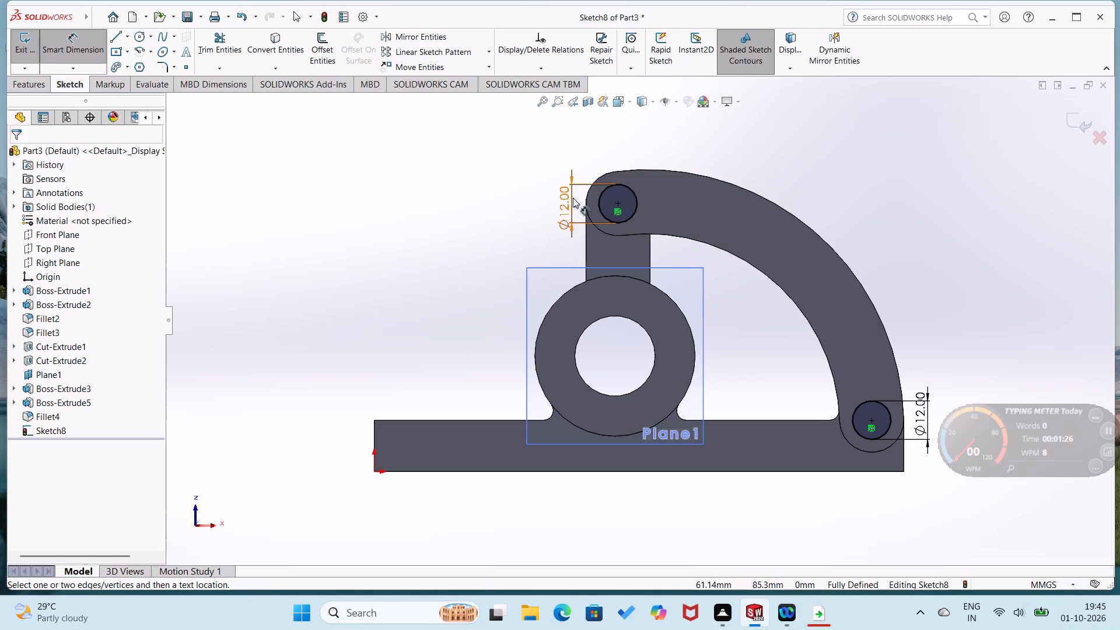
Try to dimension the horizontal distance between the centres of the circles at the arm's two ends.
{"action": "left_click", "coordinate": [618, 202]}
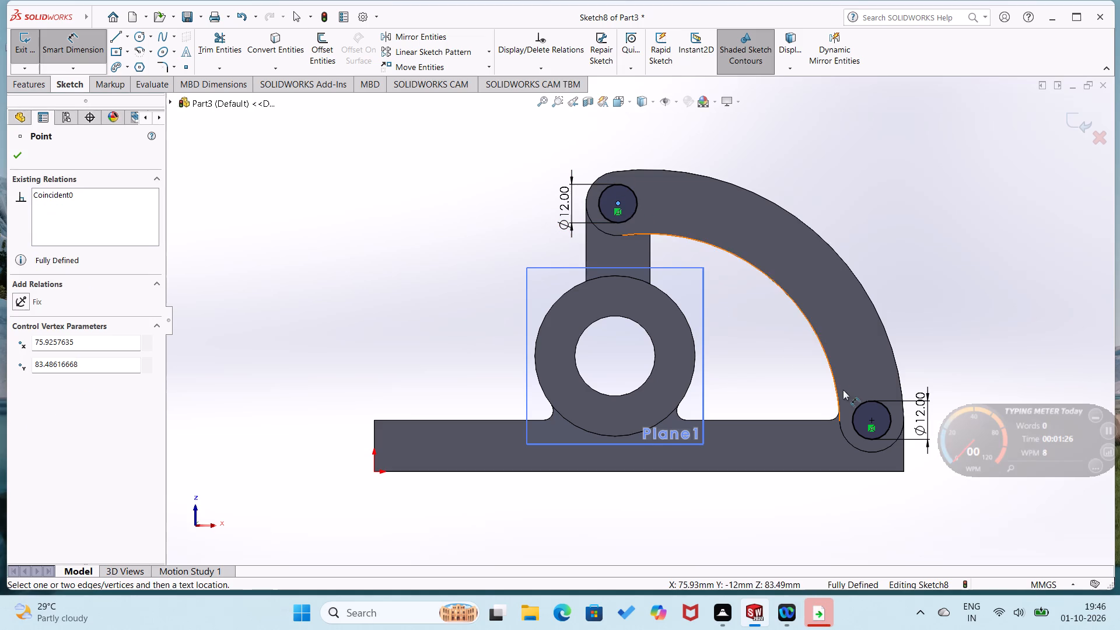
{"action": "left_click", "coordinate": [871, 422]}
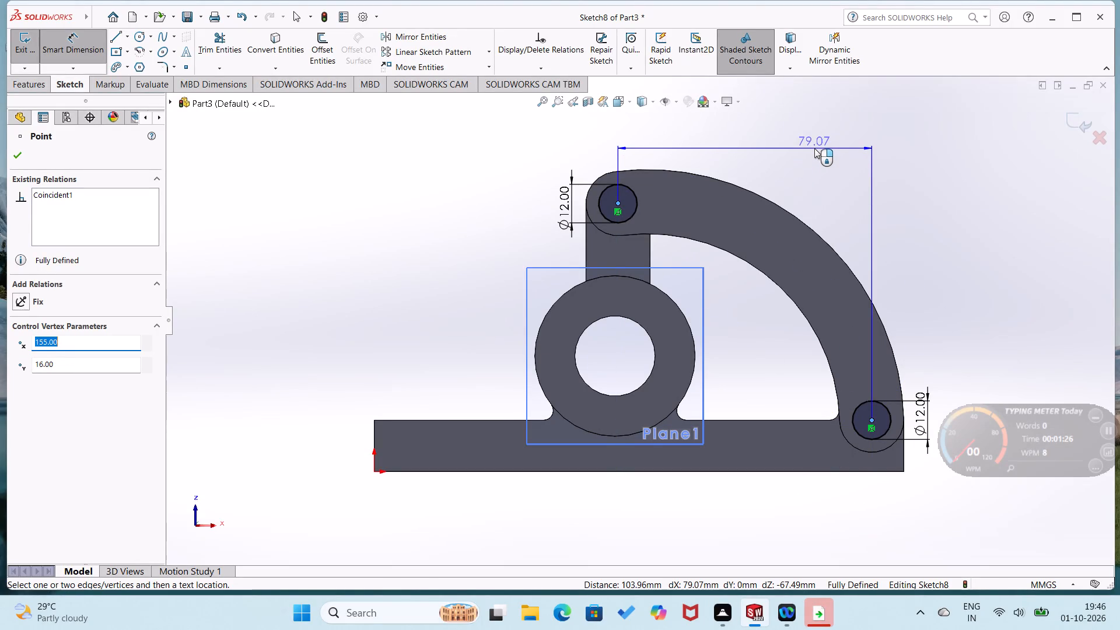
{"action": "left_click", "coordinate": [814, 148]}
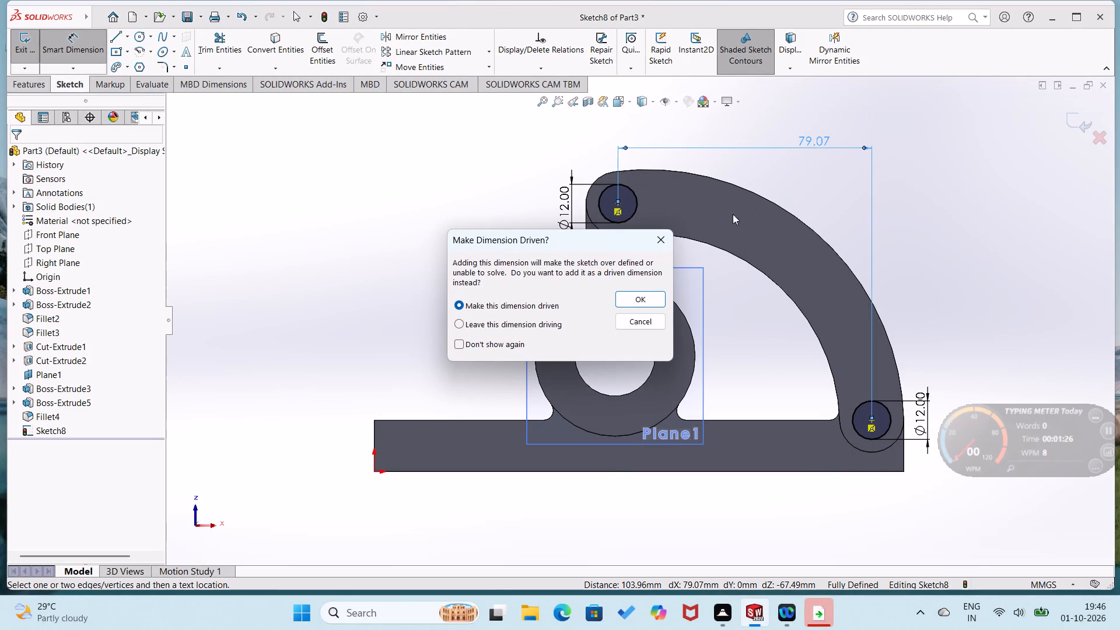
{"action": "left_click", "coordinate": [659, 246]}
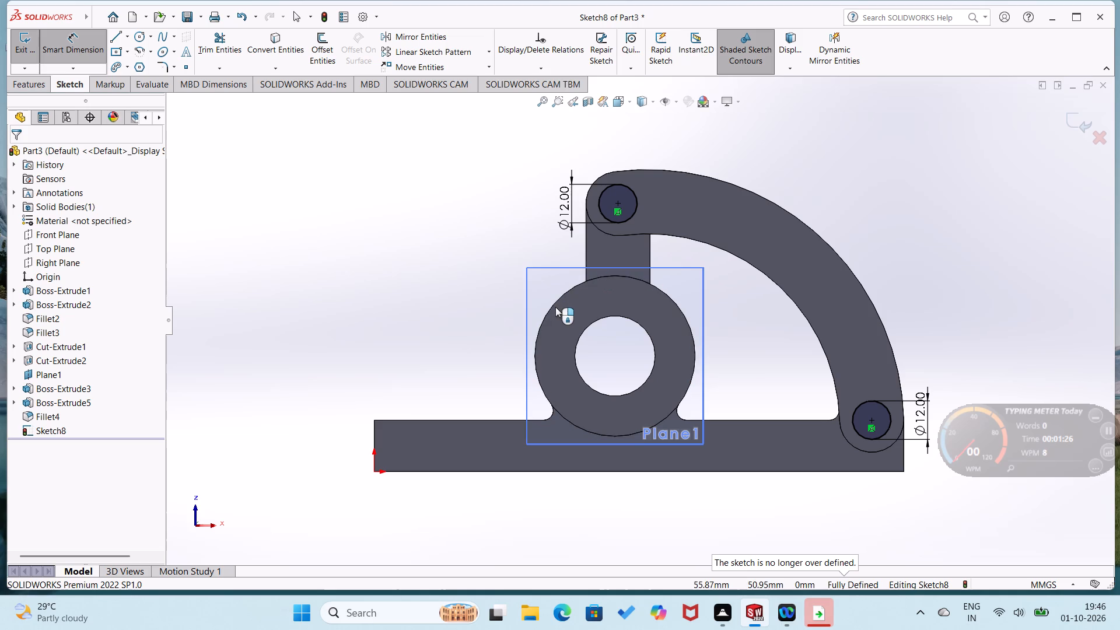
Sketch two circles along the arm between the end circles, with radii of about 5.1 mm (upper) and 6.3 mm (lower).
{"action": "right_click_drag", "start_coordinate": [430, 333], "coordinate": [452, 322]}
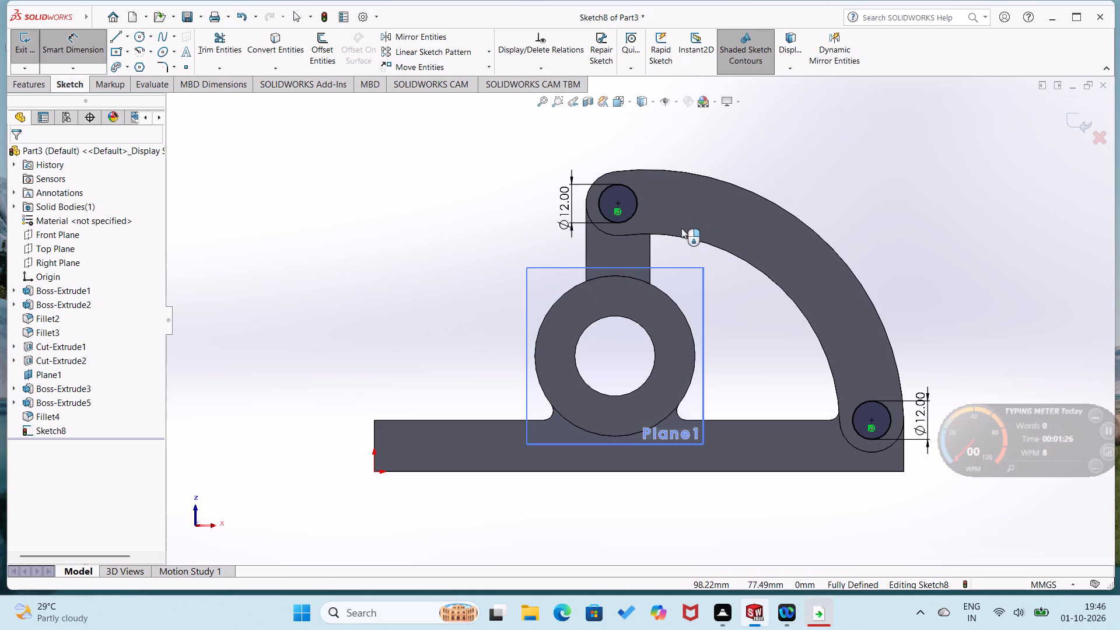
{"action": "right_click_drag", "start_coordinate": [403, 292], "coordinate": [515, 247]}
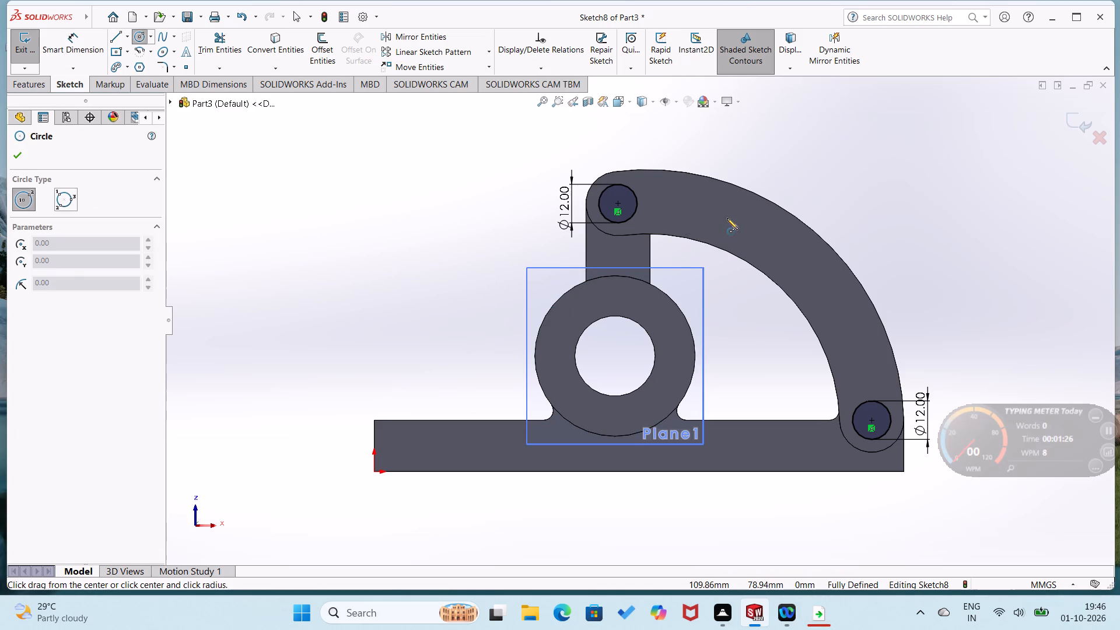
{"action": "left_click", "coordinate": [727, 219]}
{"action": "left_click", "coordinate": [730, 235]}
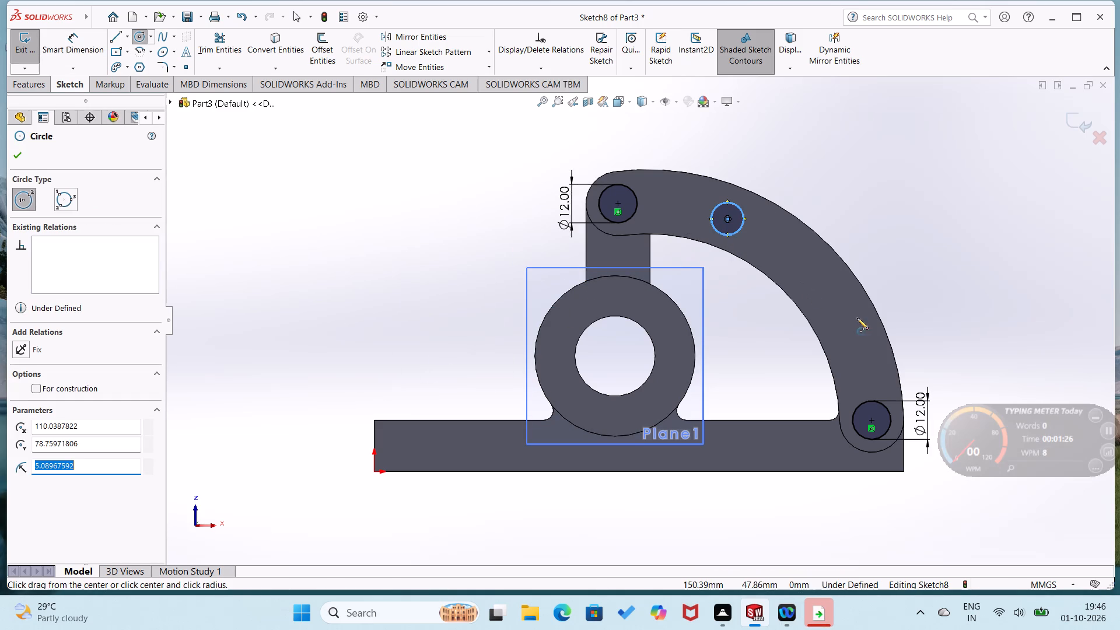
{"action": "left_click", "coordinate": [835, 310]}
{"action": "left_click", "coordinate": [839, 330]}
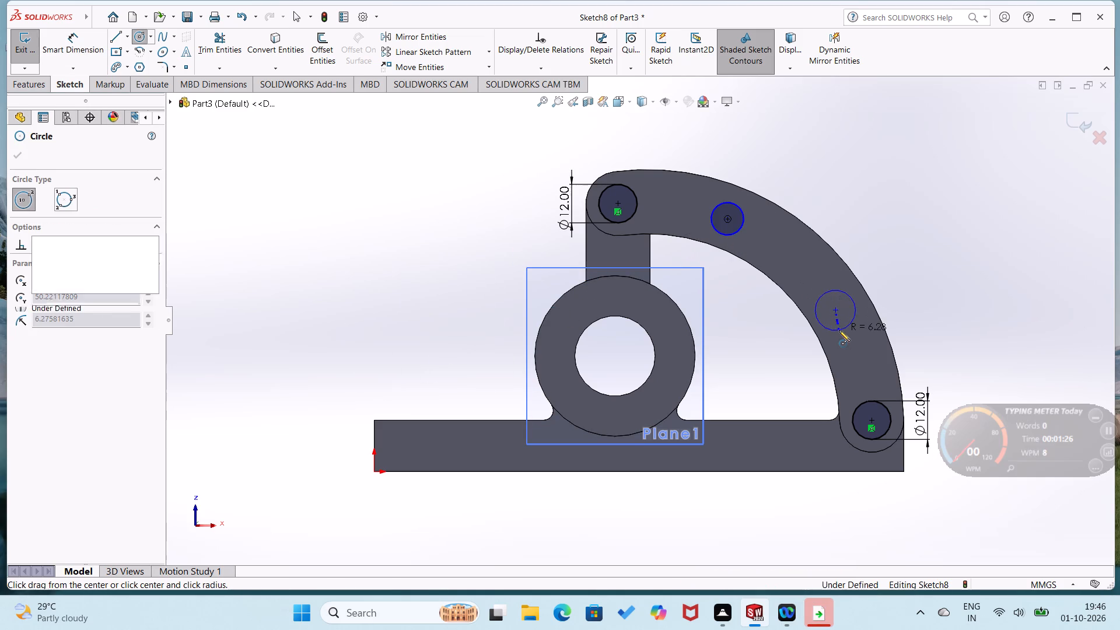
Dimension the horizontal distance from the upper end circle's centre to the adjacent new circle's centre as 40 mm.
{"action": "right_click_drag", "start_coordinate": [934, 342], "coordinate": [942, 261]}
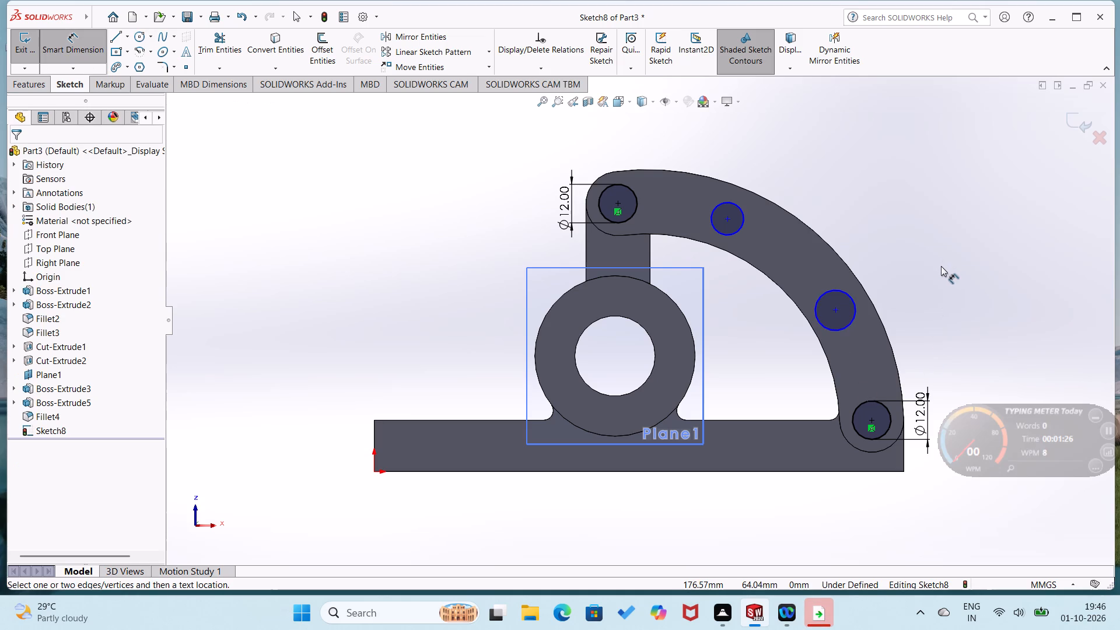
{"action": "right_click_drag", "start_coordinate": [758, 359], "coordinate": [785, 292]}
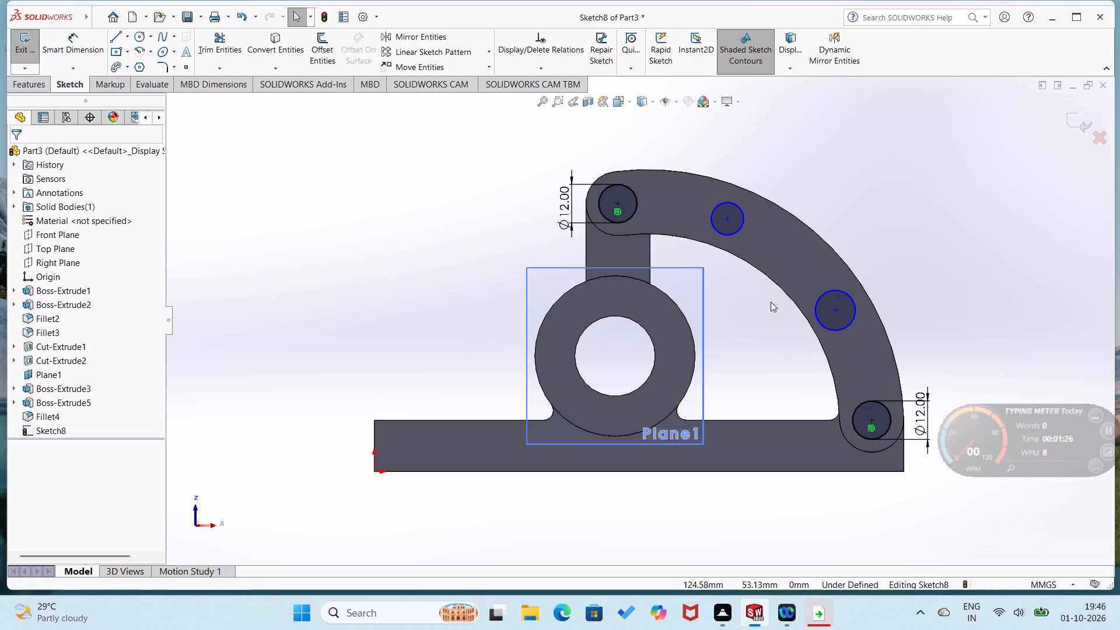
{"action": "right_click_drag", "start_coordinate": [741, 373], "coordinate": [759, 298]}
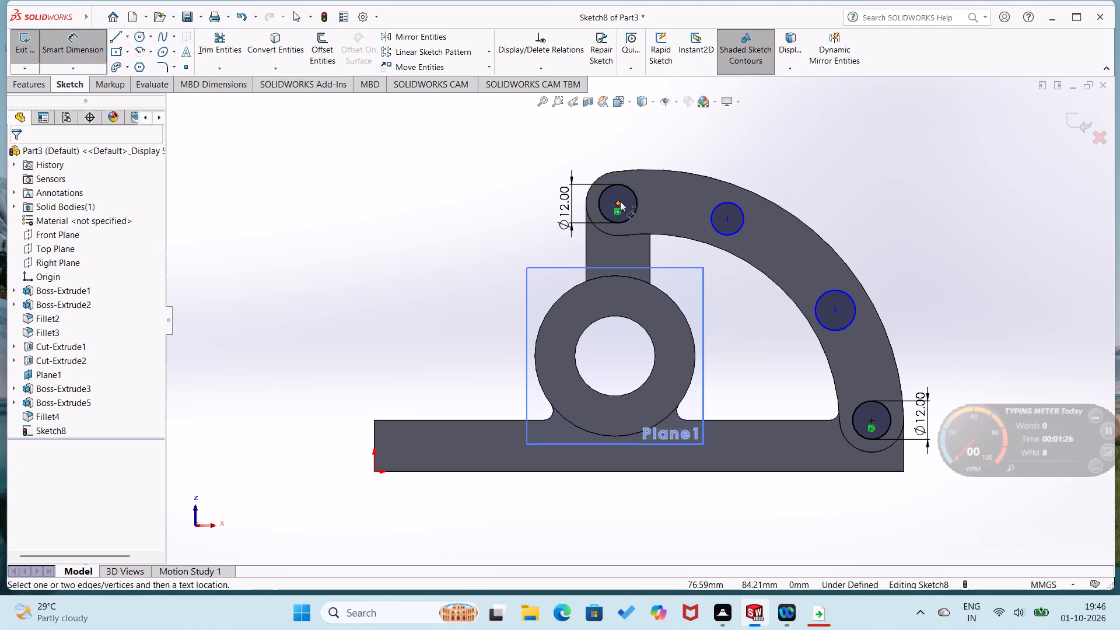
{"action": "left_click", "coordinate": [615, 204]}
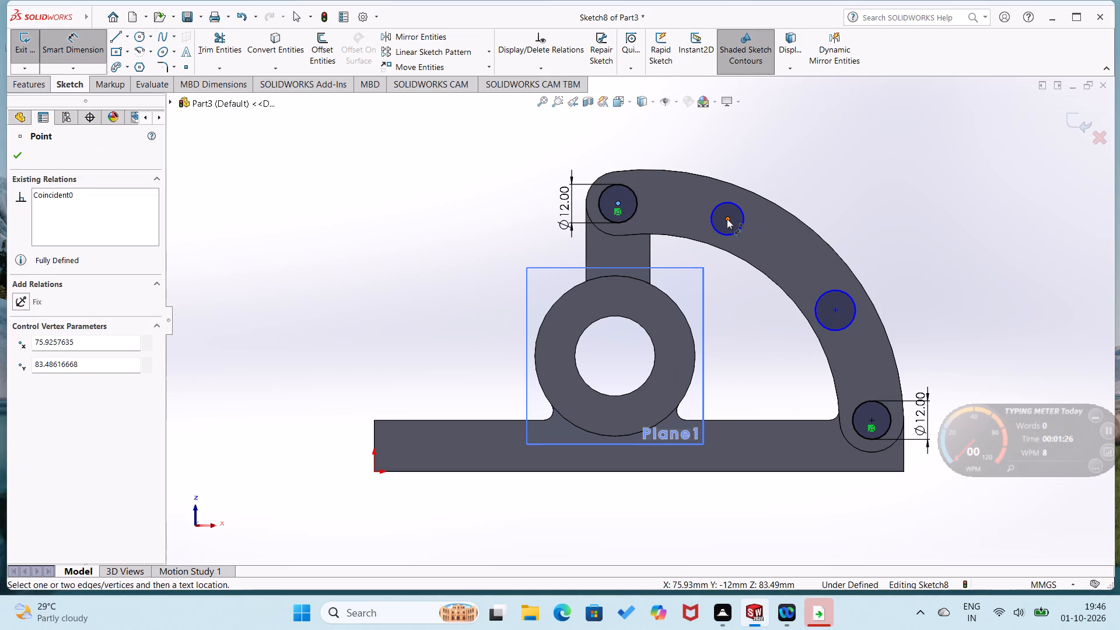
{"action": "left_click", "coordinate": [727, 219]}
{"action": "left_click", "coordinate": [705, 155]}
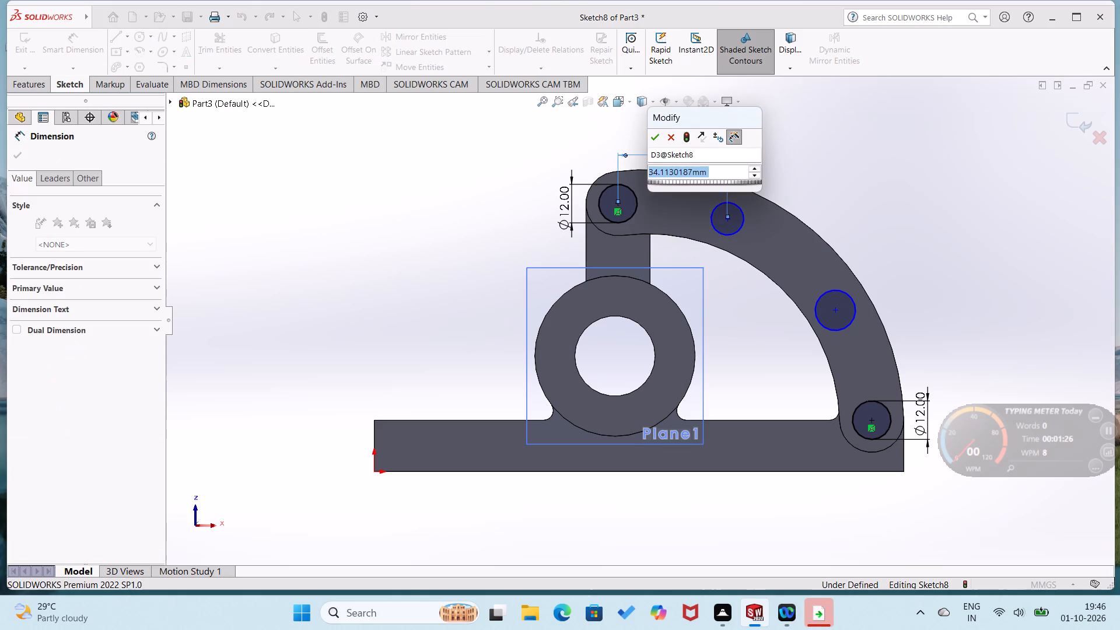
{"action": "type", "text": "40"}
{"action": "key", "text": "Return"}
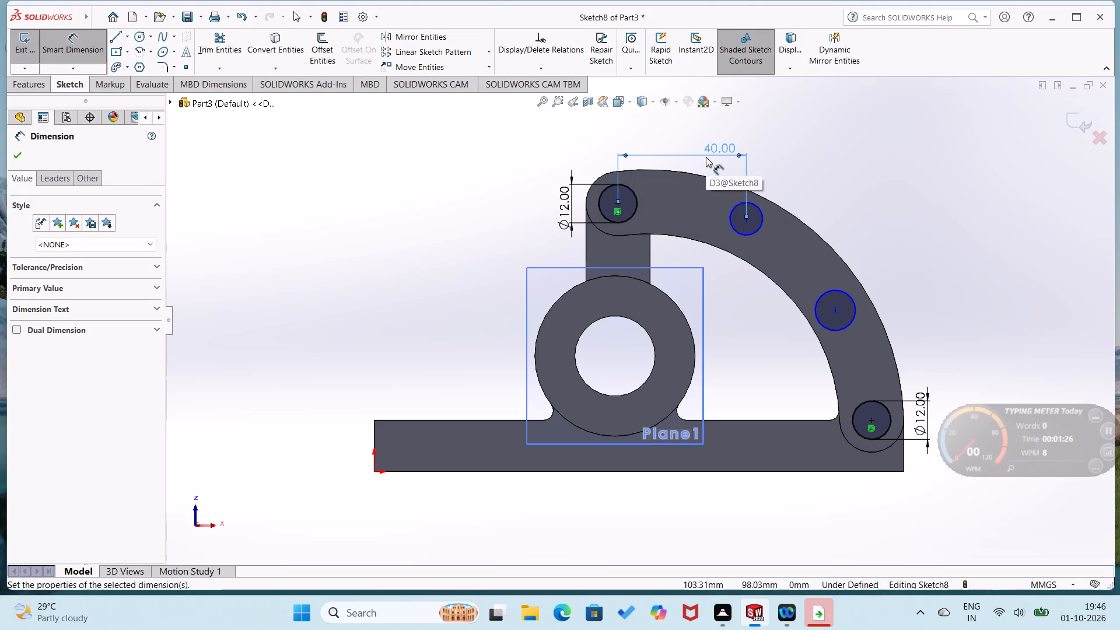
{"action": "left_click", "coordinate": [819, 191]}
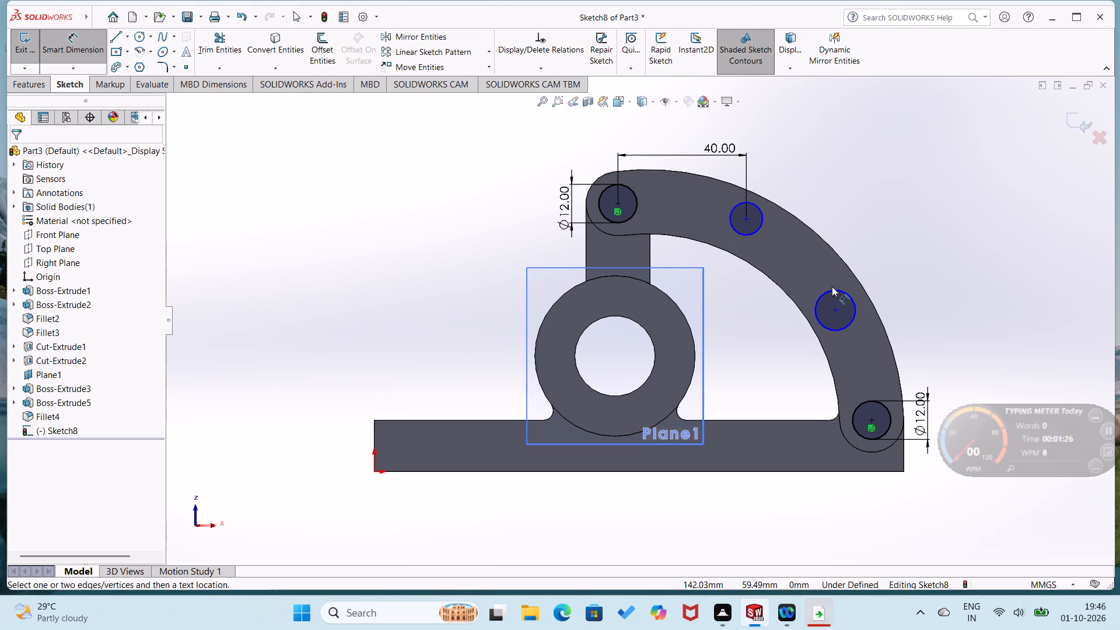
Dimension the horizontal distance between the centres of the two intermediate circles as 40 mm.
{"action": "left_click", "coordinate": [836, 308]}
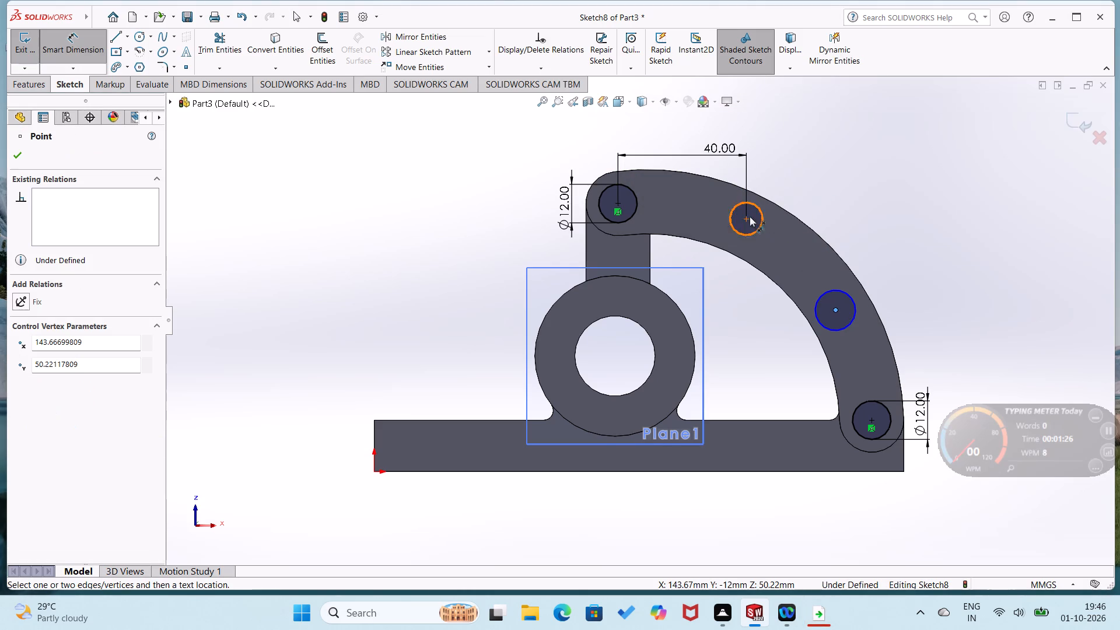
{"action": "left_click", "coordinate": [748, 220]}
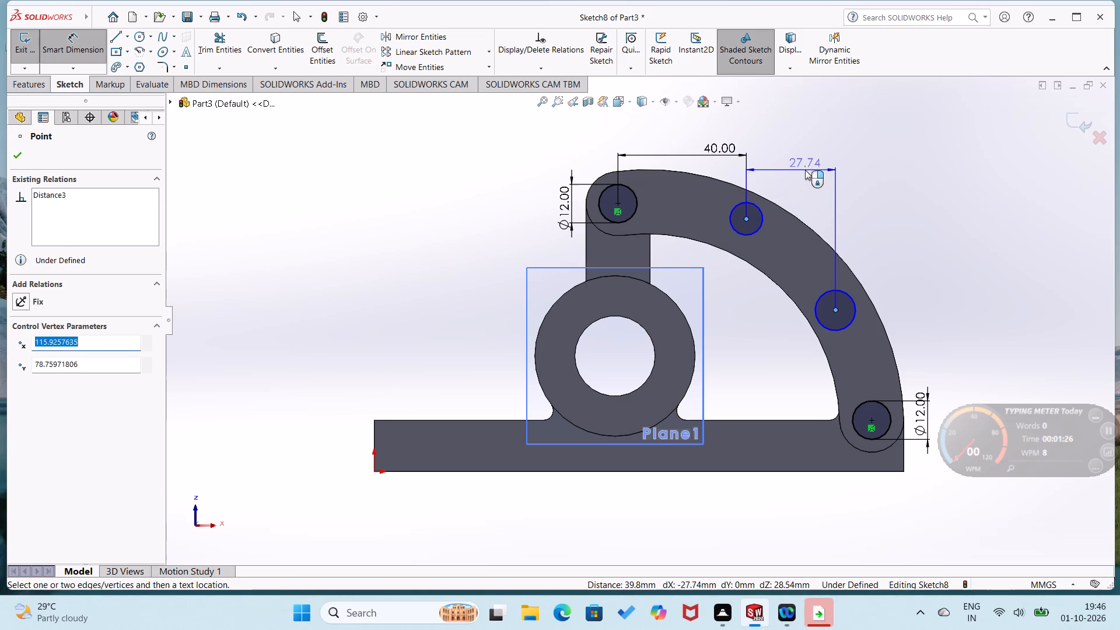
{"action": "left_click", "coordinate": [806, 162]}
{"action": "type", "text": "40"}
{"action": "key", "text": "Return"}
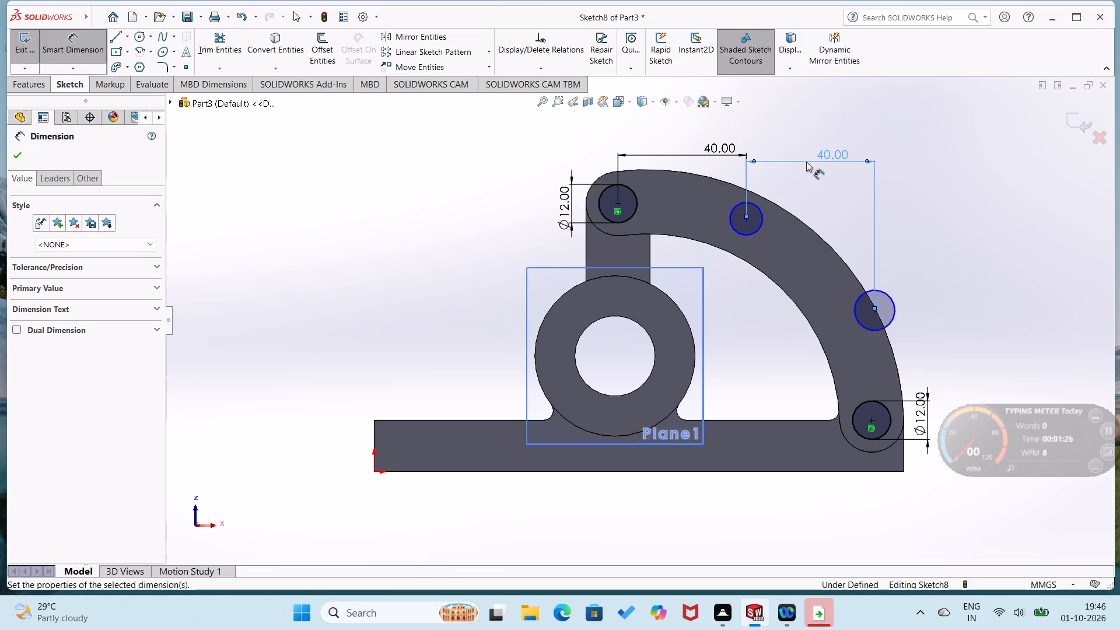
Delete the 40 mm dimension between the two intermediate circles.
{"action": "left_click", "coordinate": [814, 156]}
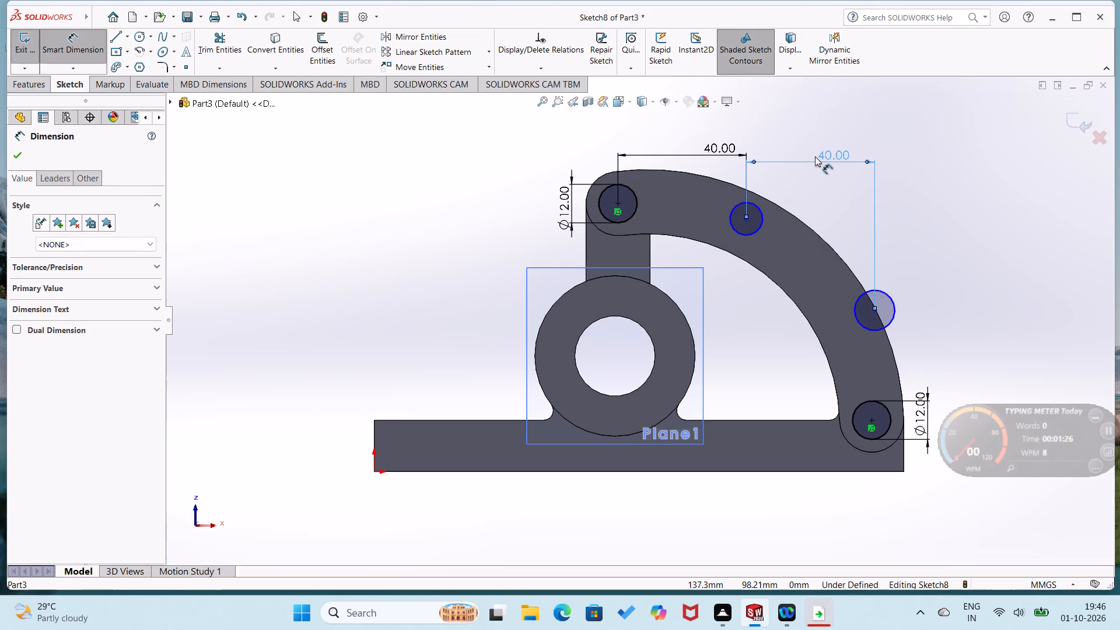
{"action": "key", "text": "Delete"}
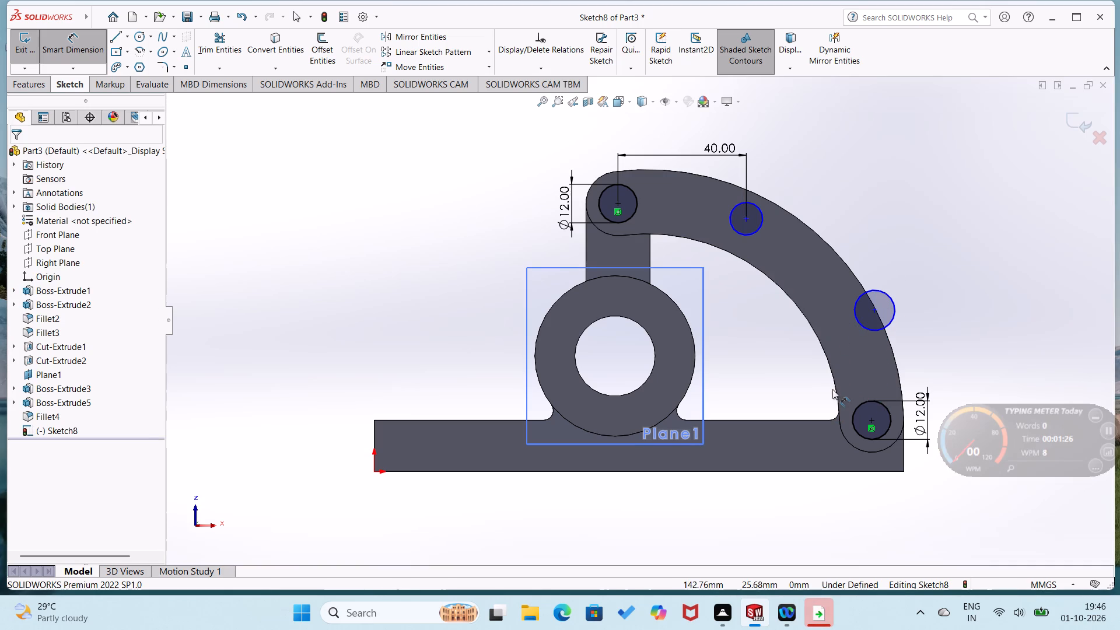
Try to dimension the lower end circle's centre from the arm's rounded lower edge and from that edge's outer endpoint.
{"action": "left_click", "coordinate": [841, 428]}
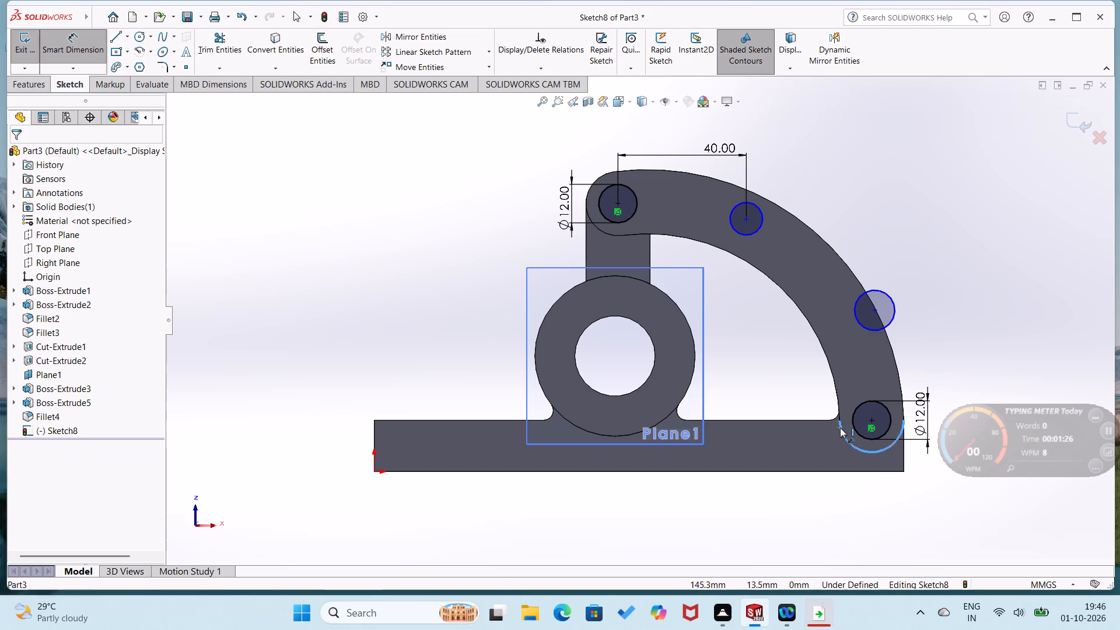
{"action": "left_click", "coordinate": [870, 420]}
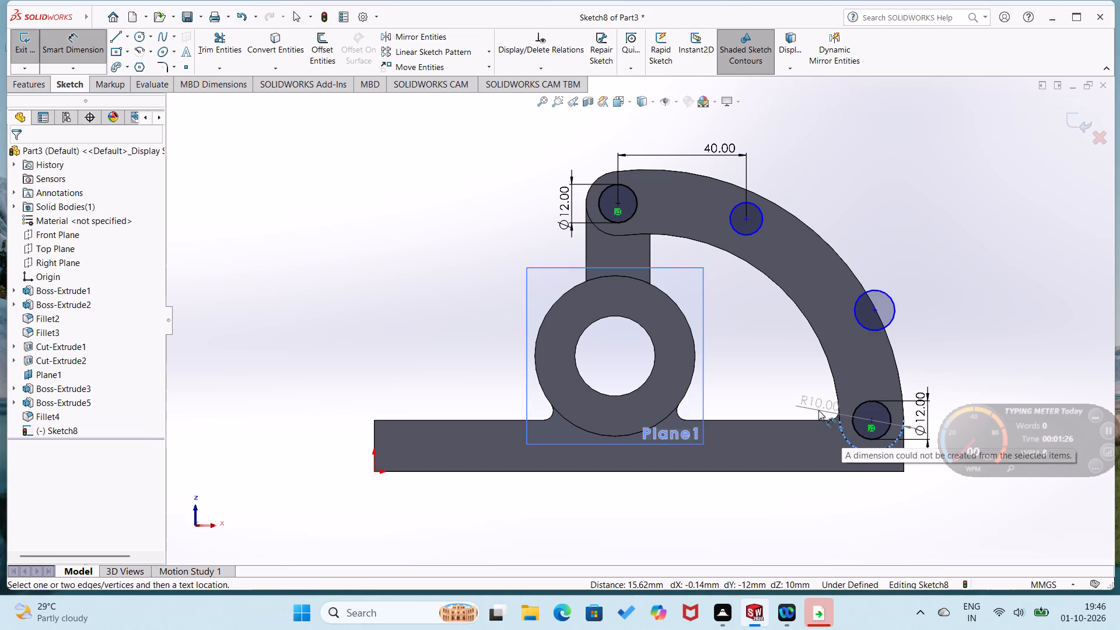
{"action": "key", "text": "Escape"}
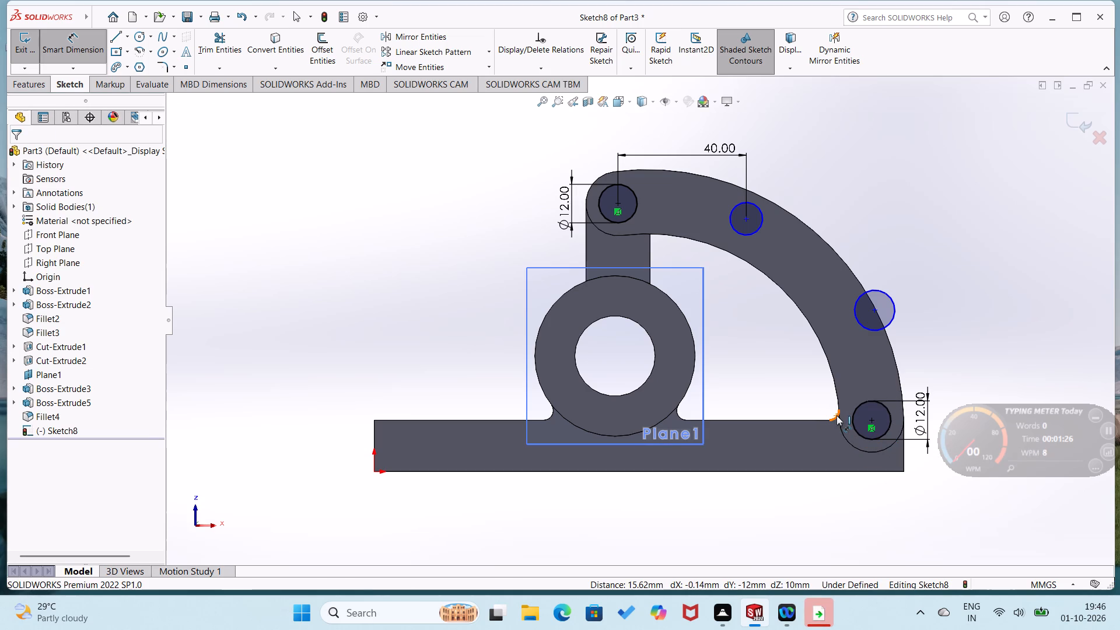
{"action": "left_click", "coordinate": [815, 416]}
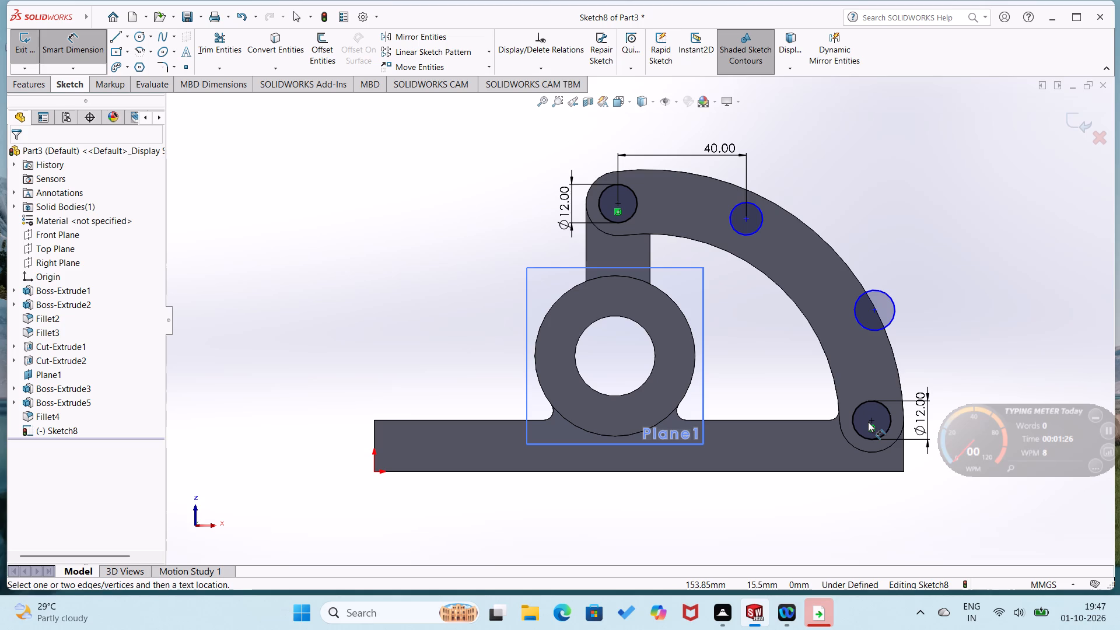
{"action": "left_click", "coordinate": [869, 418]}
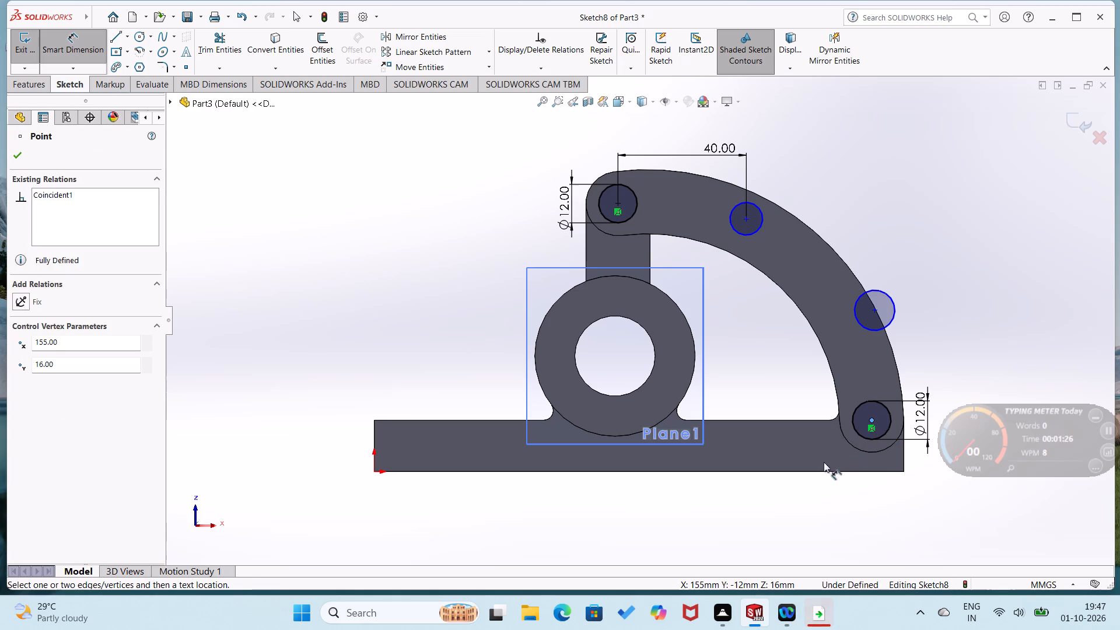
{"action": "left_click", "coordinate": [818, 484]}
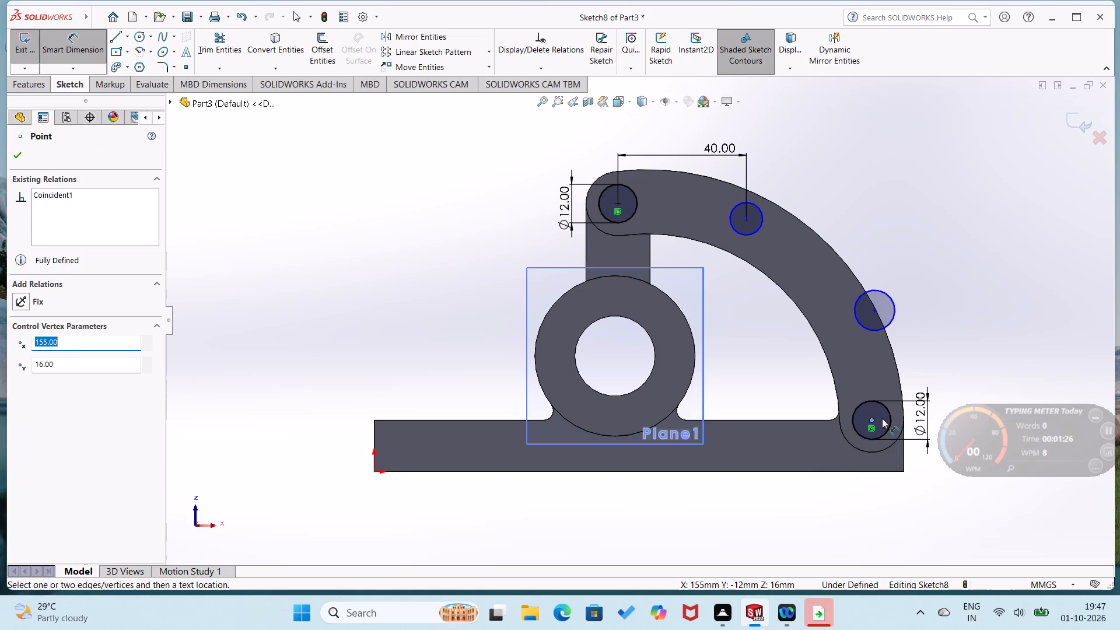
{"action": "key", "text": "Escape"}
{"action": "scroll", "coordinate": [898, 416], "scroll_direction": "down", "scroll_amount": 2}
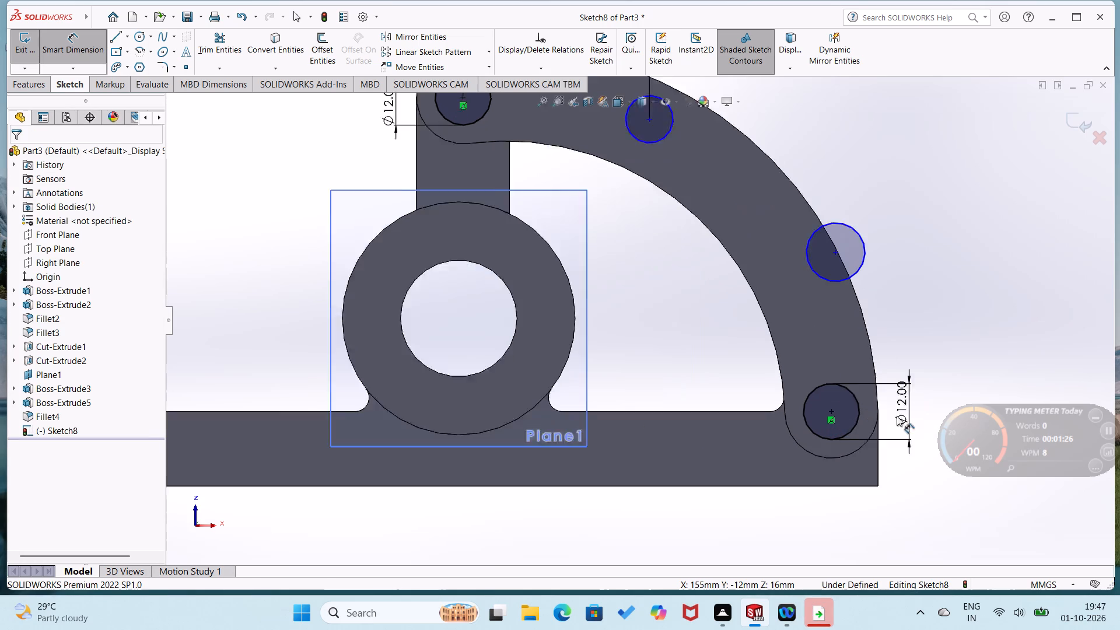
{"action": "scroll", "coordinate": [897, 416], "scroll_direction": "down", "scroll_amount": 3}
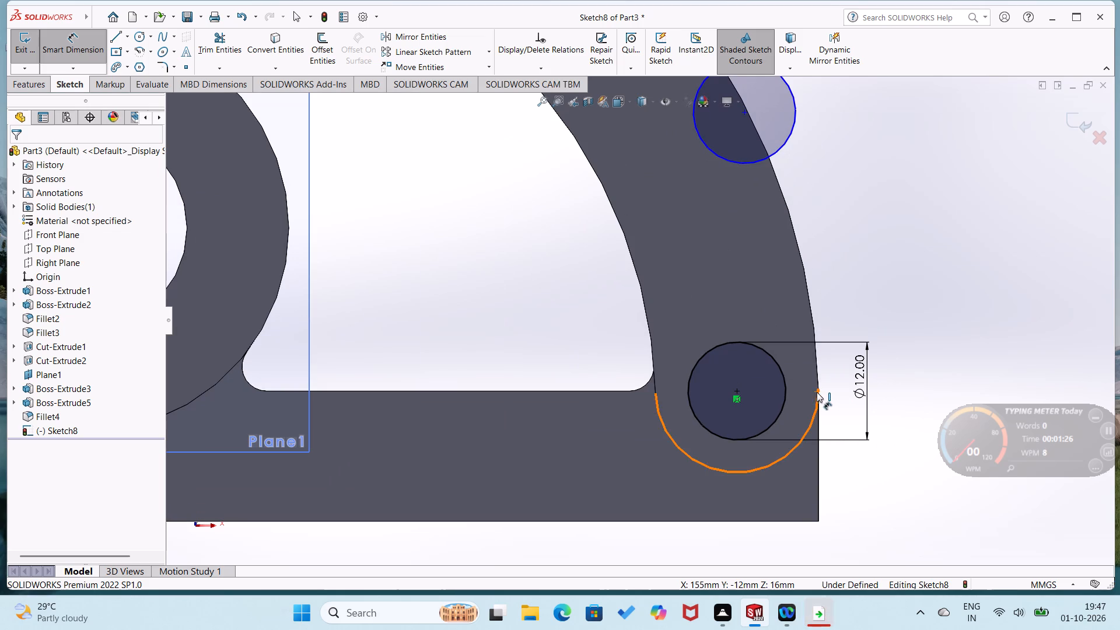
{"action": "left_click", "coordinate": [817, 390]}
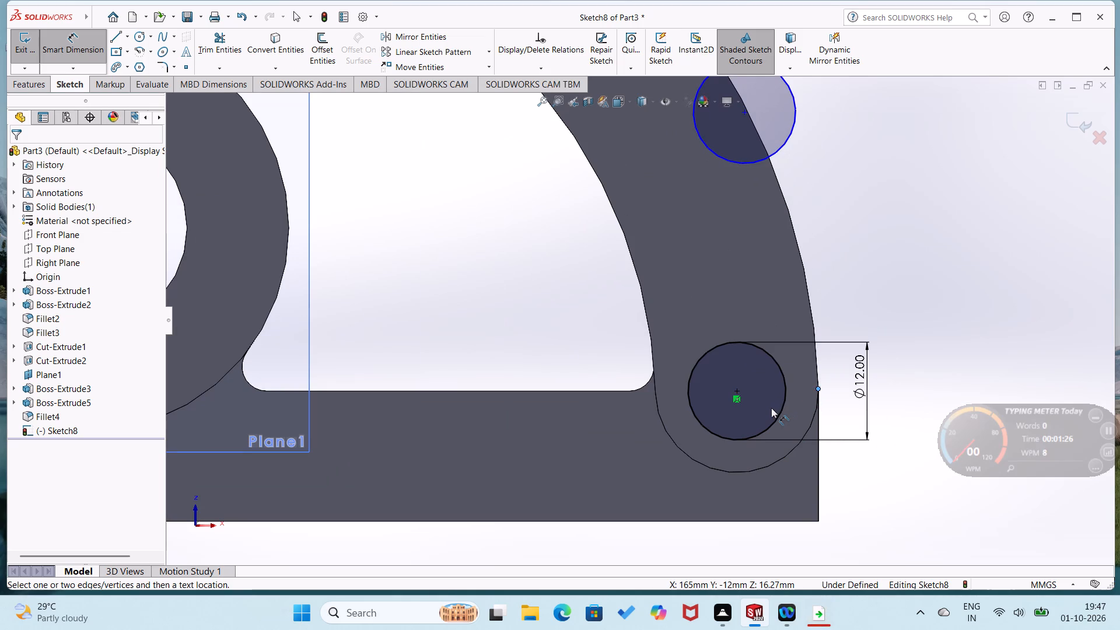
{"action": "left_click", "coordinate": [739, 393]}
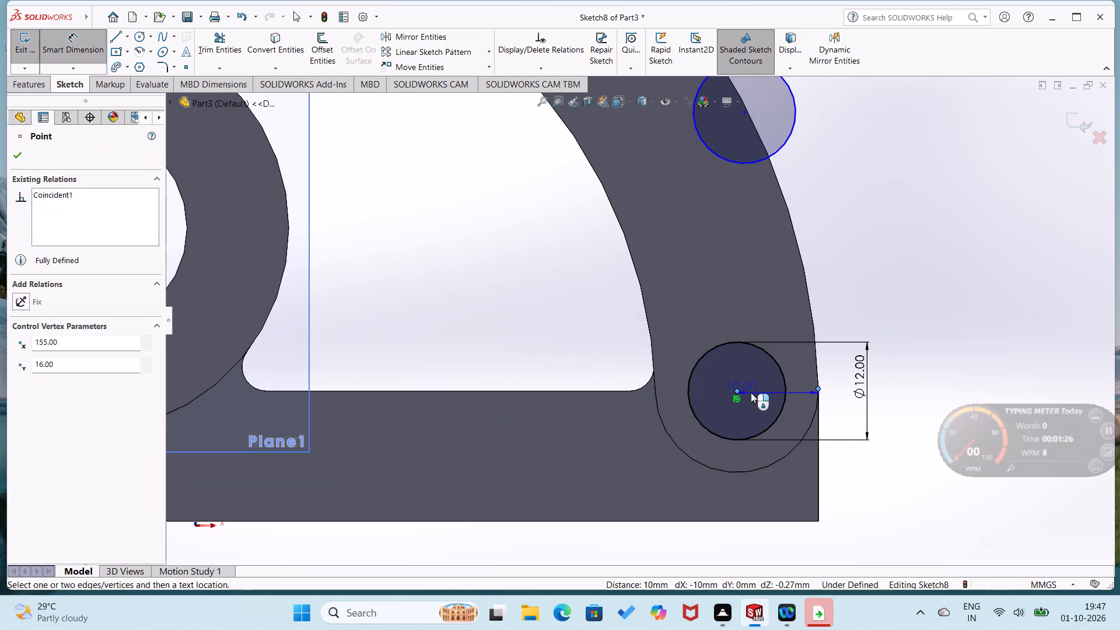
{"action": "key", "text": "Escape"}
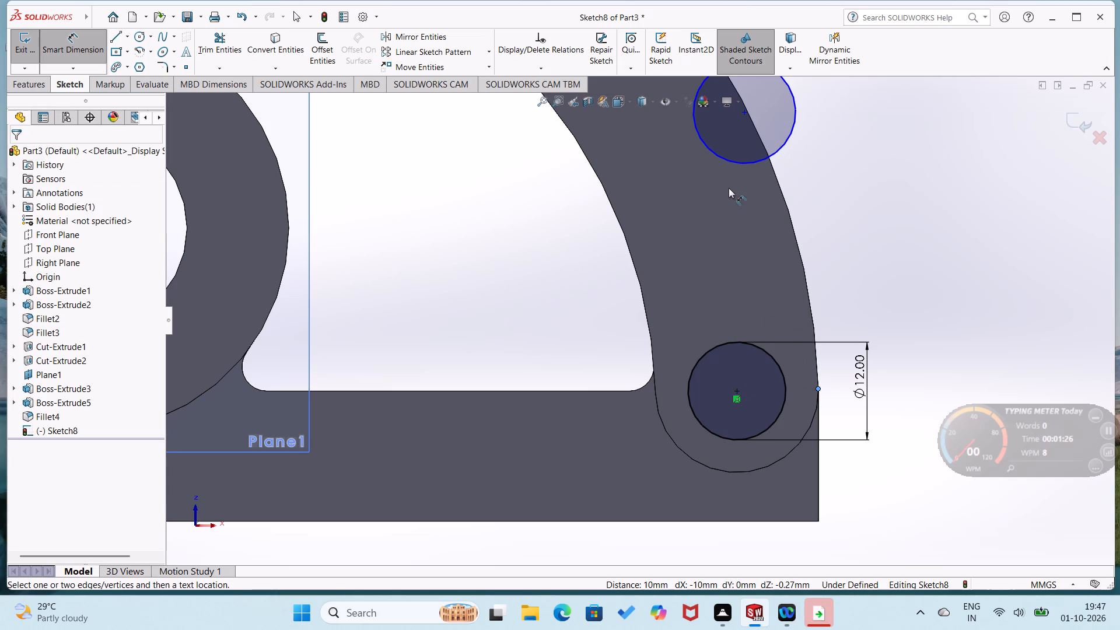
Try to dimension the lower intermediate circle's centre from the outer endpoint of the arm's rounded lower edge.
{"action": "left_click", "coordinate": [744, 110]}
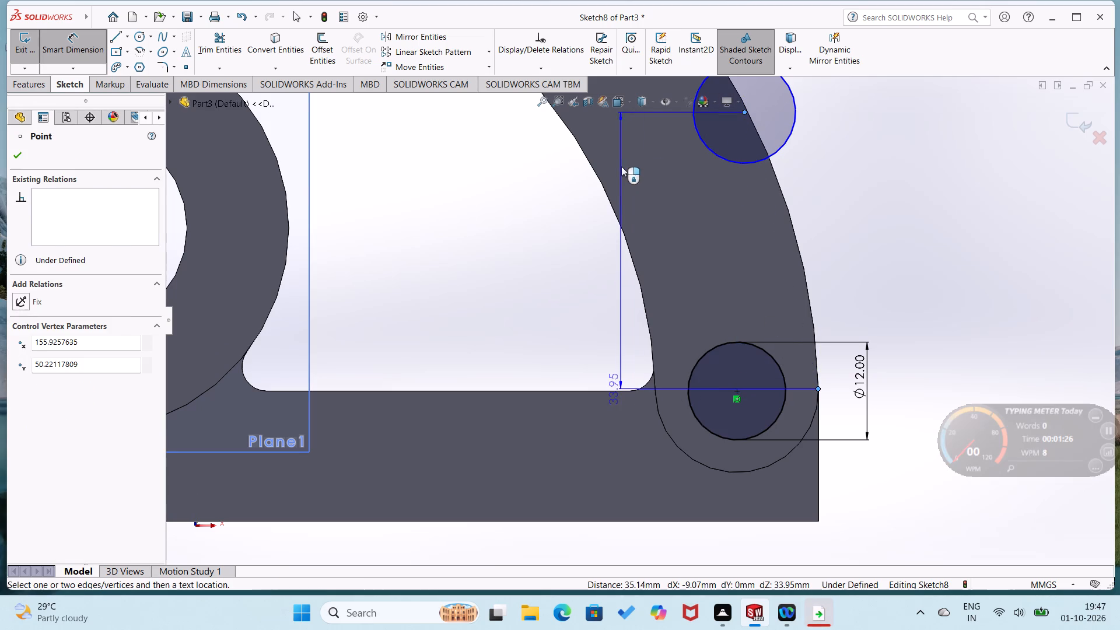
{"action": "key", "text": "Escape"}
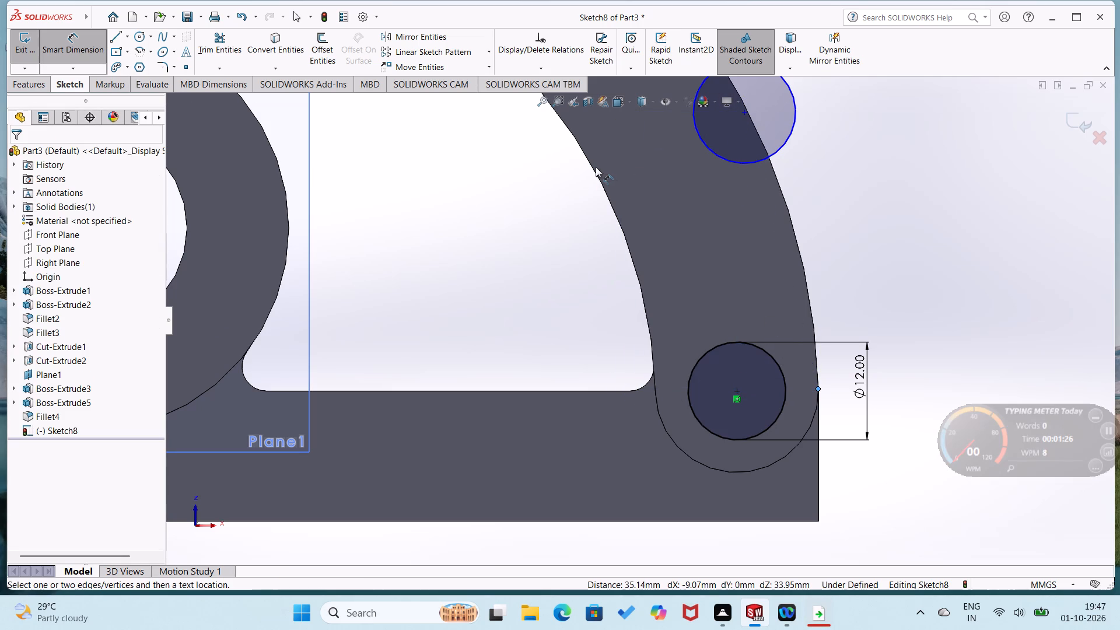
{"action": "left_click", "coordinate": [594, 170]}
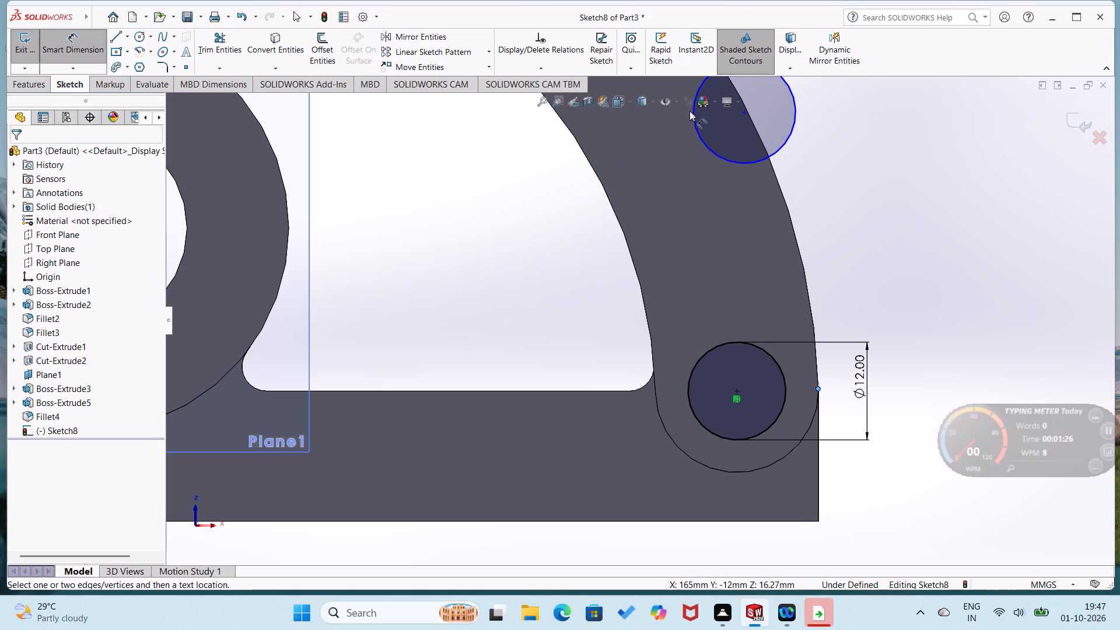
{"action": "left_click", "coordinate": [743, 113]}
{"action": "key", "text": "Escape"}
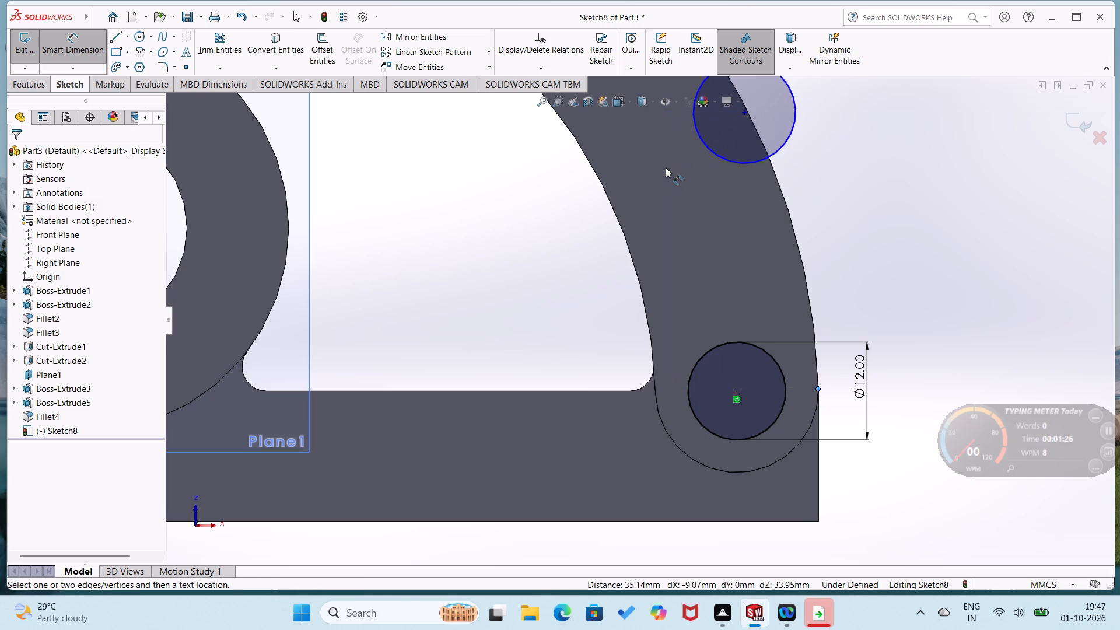
Dimension the lower intermediate circle's centre from the arm's inner curved edge as 50 mm.
{"action": "key", "text": "Escape"}
{"action": "key", "text": "Escape"}
{"action": "scroll", "coordinate": [657, 166], "scroll_direction": "up", "scroll_amount": 1}
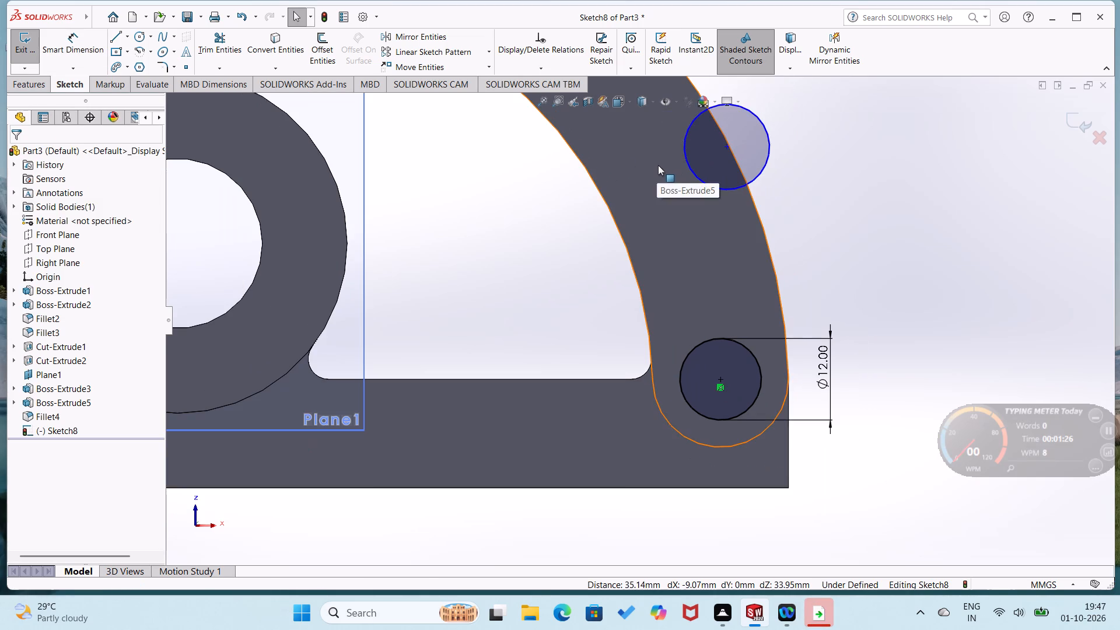
{"action": "left_click", "coordinate": [727, 145]}
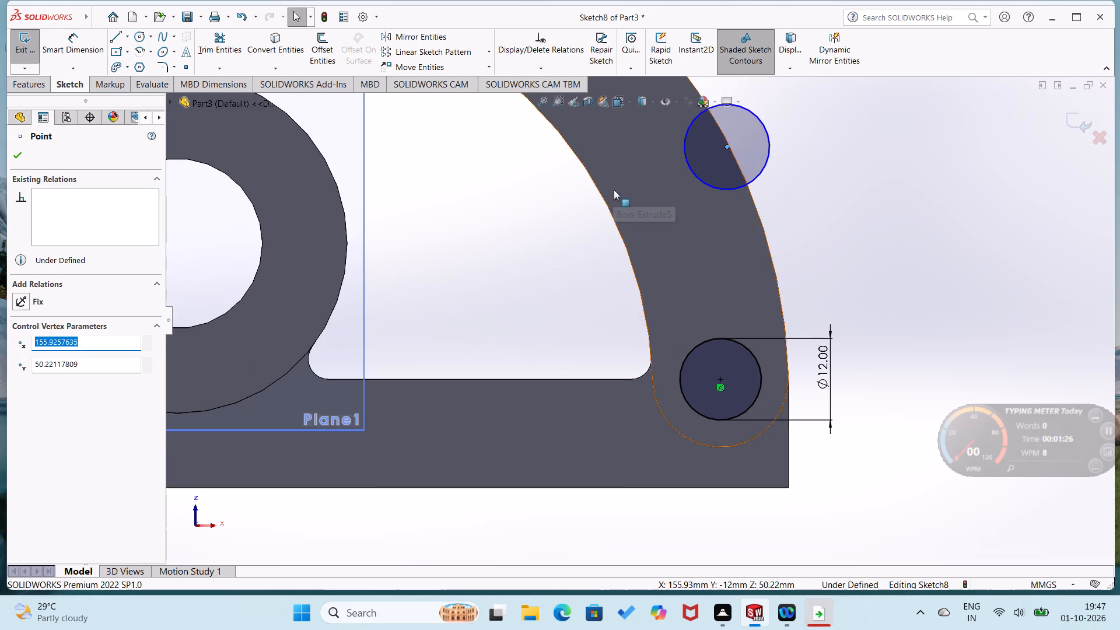
{"action": "left_click", "coordinate": [605, 200]}
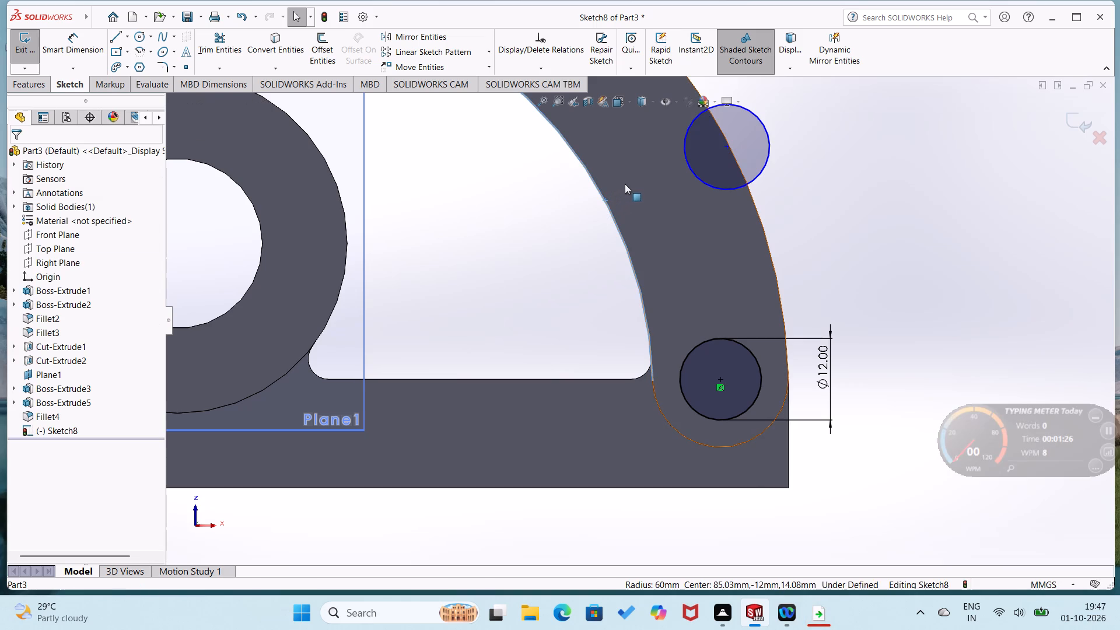
{"action": "right_click_drag", "start_coordinate": [545, 253], "coordinate": [568, 166]}
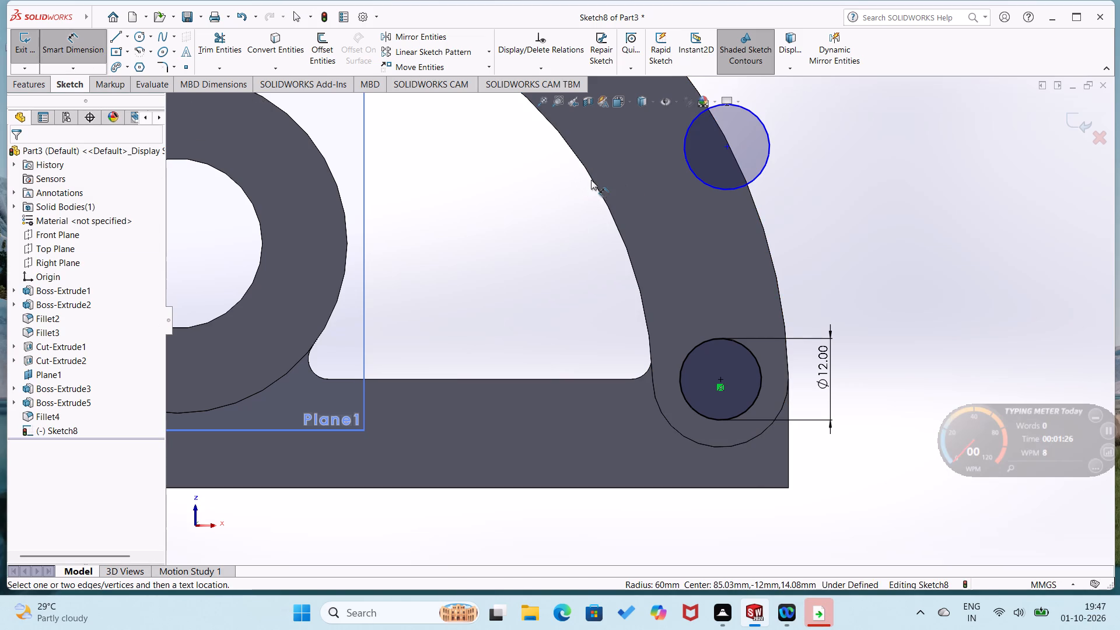
{"action": "left_click", "coordinate": [593, 180]}
{"action": "key", "text": "Escape"}
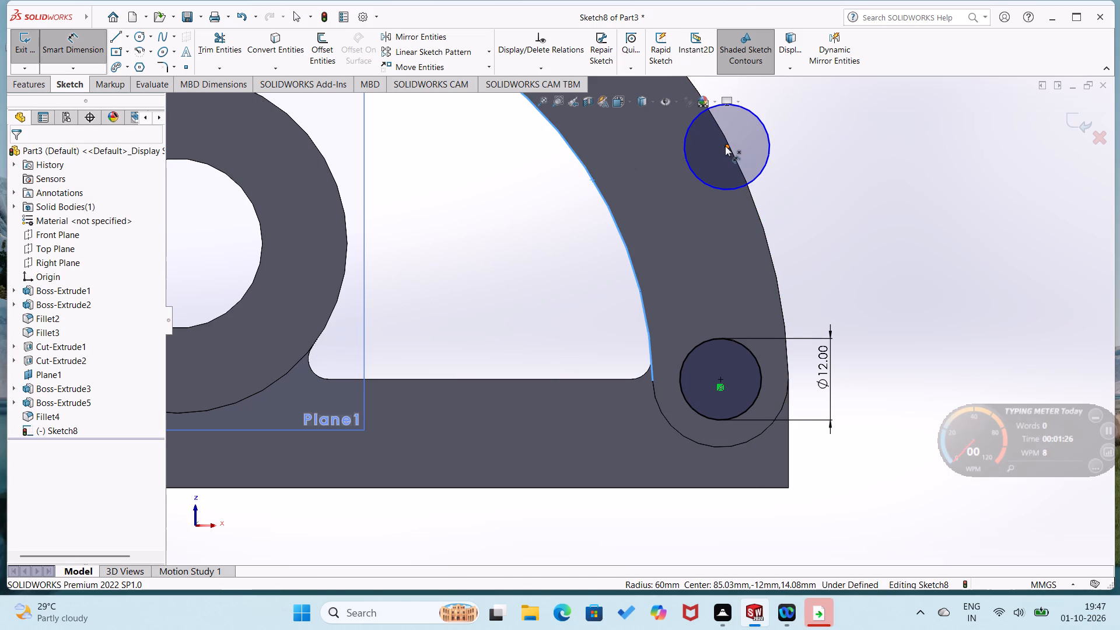
{"action": "left_click", "coordinate": [726, 145]}
{"action": "left_click", "coordinate": [610, 212]}
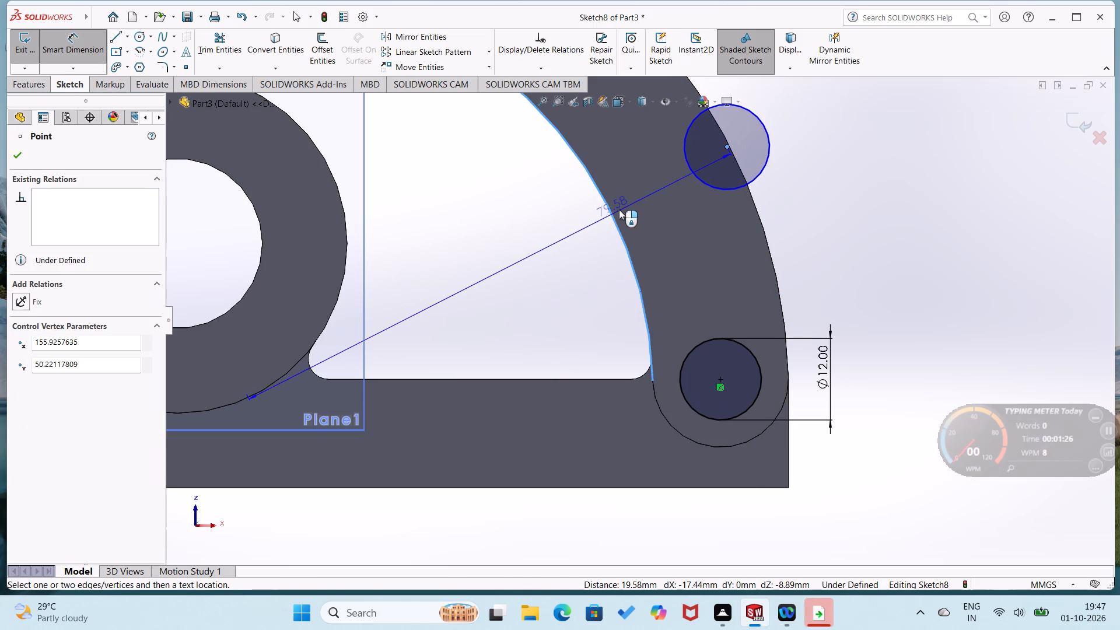
{"action": "left_click", "coordinate": [625, 206]}
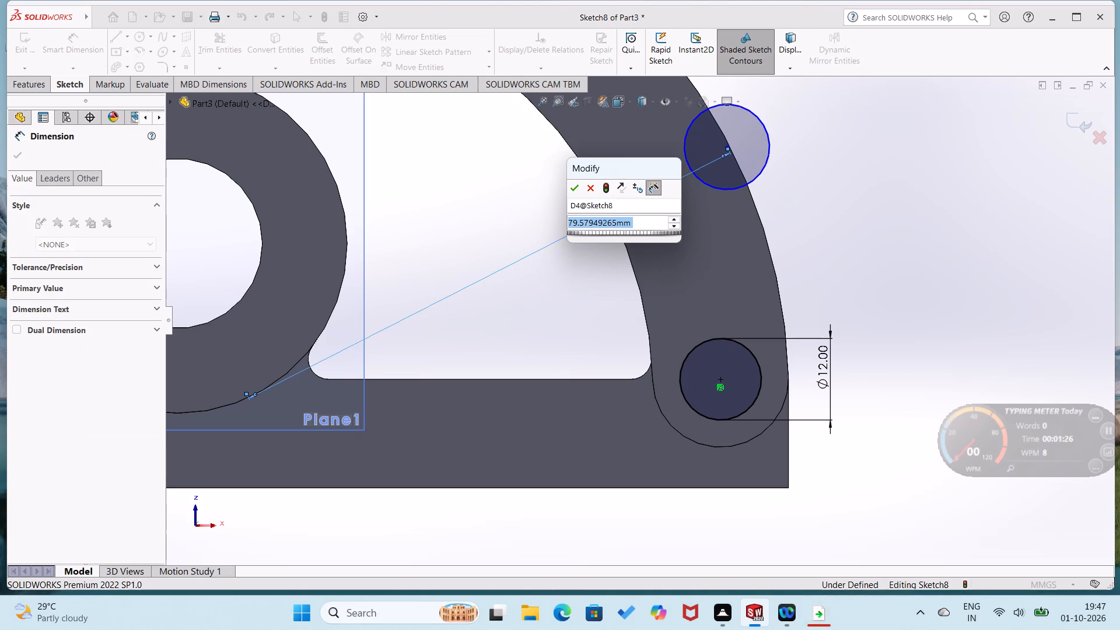
{"action": "type", "text": "50"}
{"action": "key", "text": "Return"}
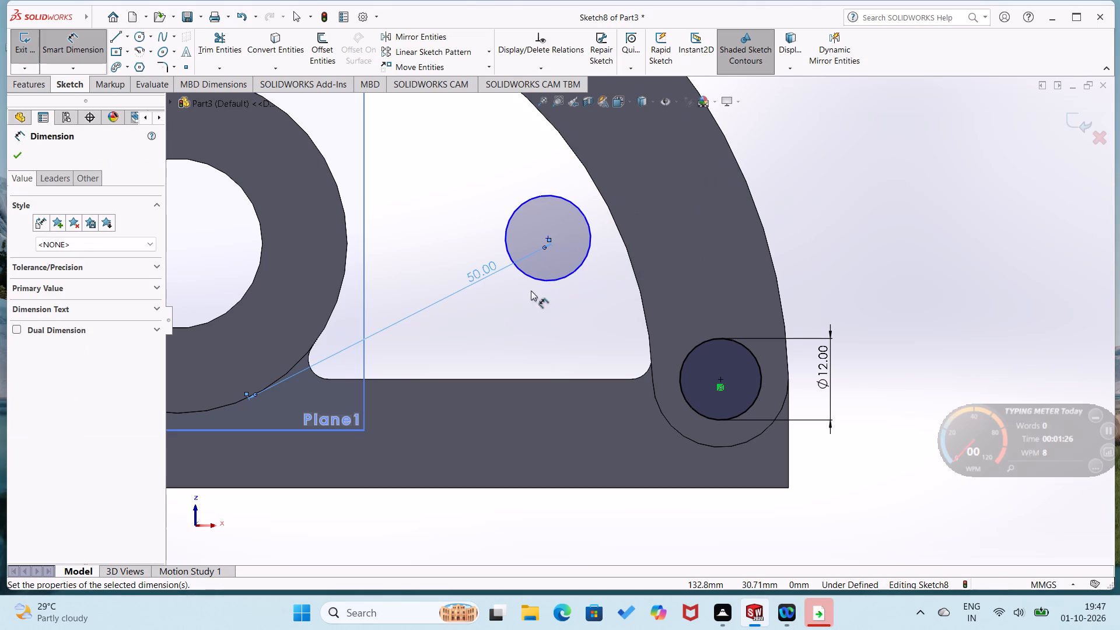
Set the distance between the arm's inner curved edge and the lower intermediate circle's centre to 70 mm.
{"action": "double_click", "coordinate": [481, 274]}
{"action": "type", "text": "70"}
{"action": "key", "text": "Return"}
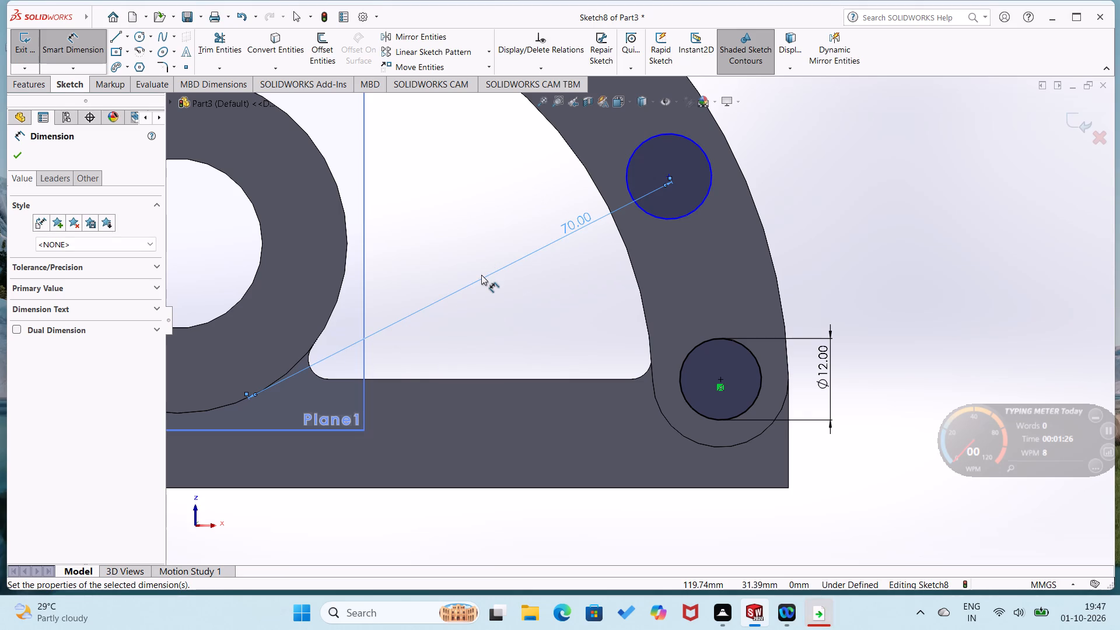
{"action": "key", "text": "Escape"}
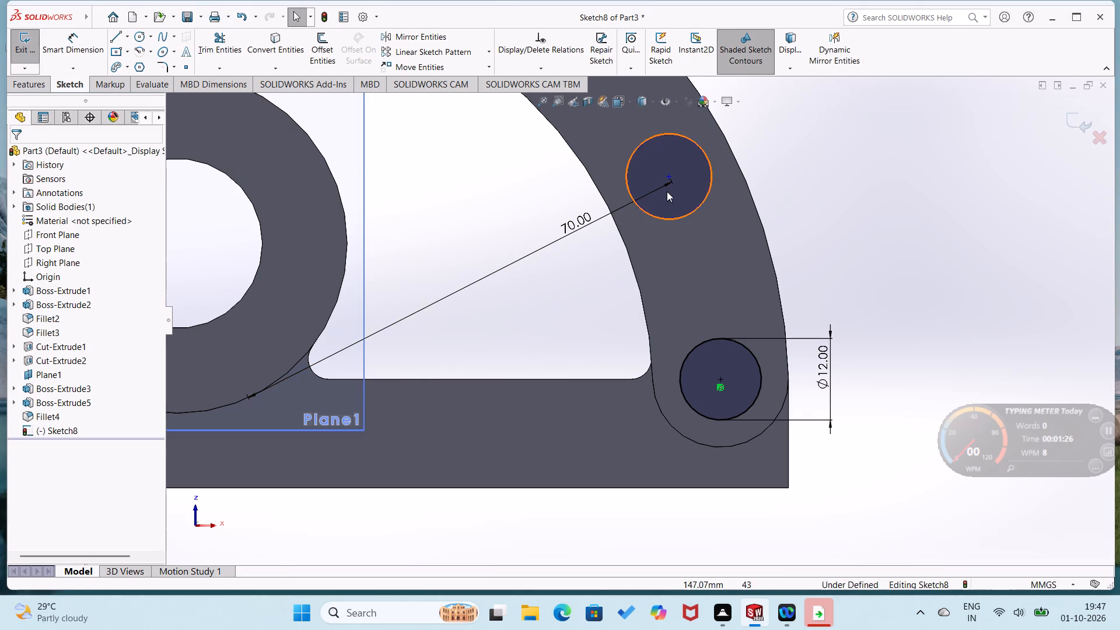
Dimension the lower intermediate circle's diameter as 12 mm.
{"action": "left_click", "coordinate": [697, 202]}
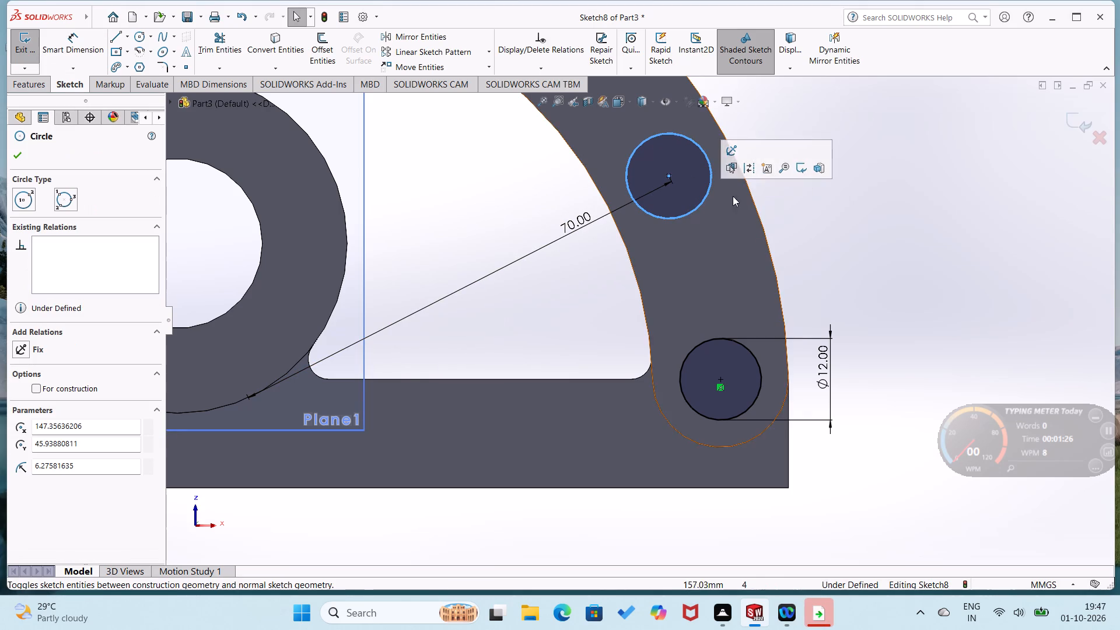
{"action": "left_click", "coordinate": [862, 225]}
{"action": "right_click_drag", "start_coordinate": [824, 243], "coordinate": [828, 158]}
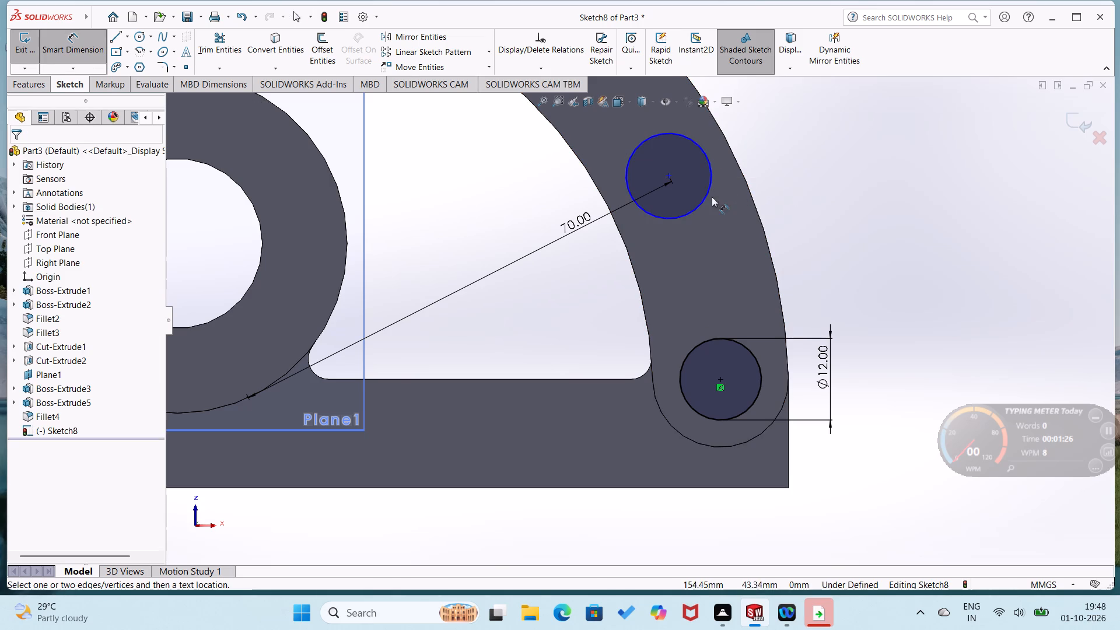
{"action": "left_click_drag", "start_coordinate": [704, 199], "coordinate": [722, 192]}
{"action": "left_click", "coordinate": [799, 167]}
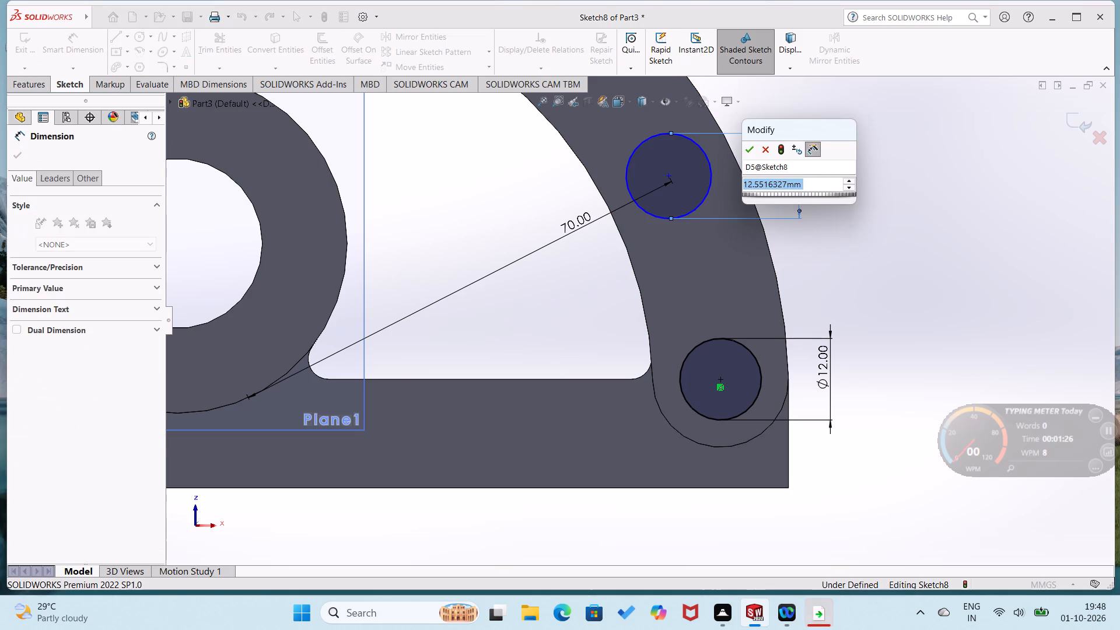
{"action": "type", "text": "12"}
{"action": "key", "text": "Return"}
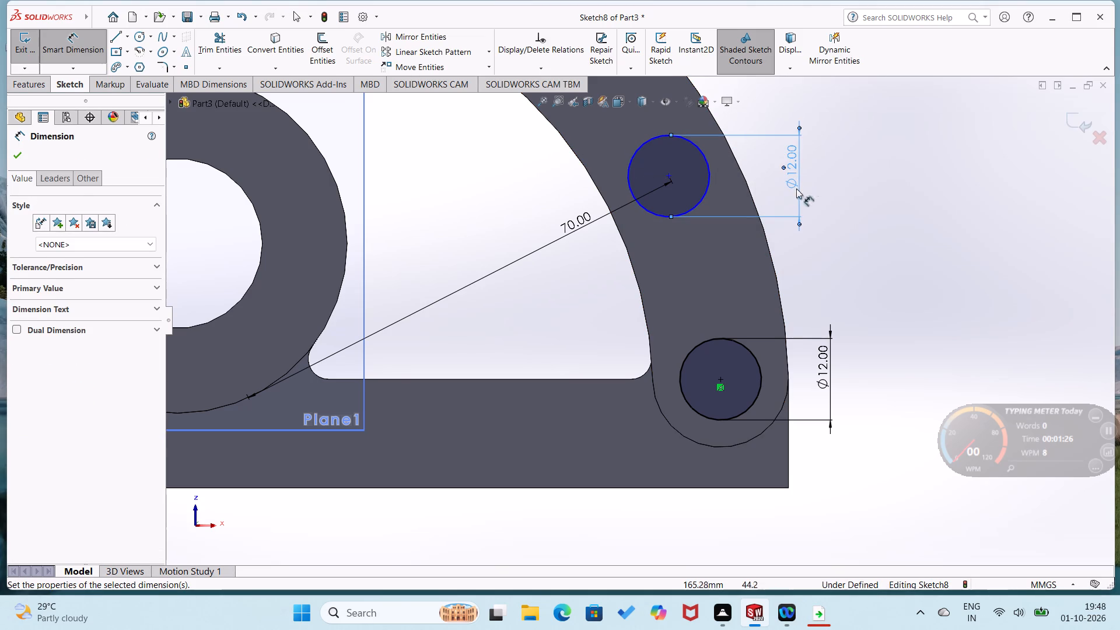
{"action": "left_click", "coordinate": [821, 182]}
Dimension the upper intermediate circle's diameter as 12 mm.
{"action": "scroll", "coordinate": [821, 182], "scroll_direction": "up", "scroll_amount": 2}
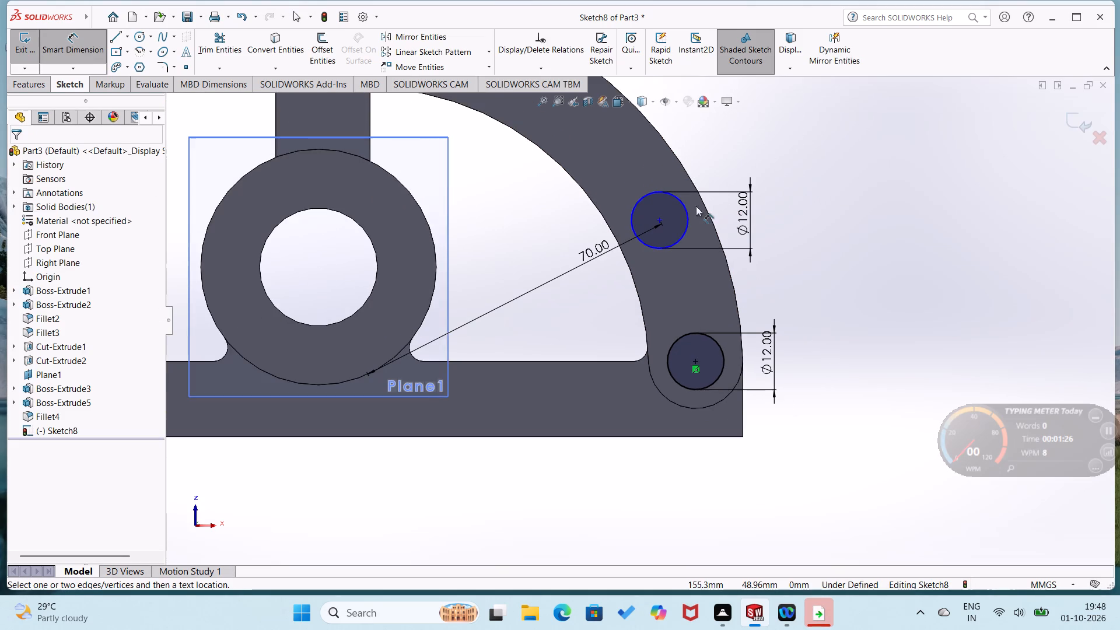
{"action": "scroll", "coordinate": [696, 206], "scroll_direction": "up", "scroll_amount": 3}
{"action": "scroll", "coordinate": [589, 180], "scroll_direction": "down", "scroll_amount": 6}
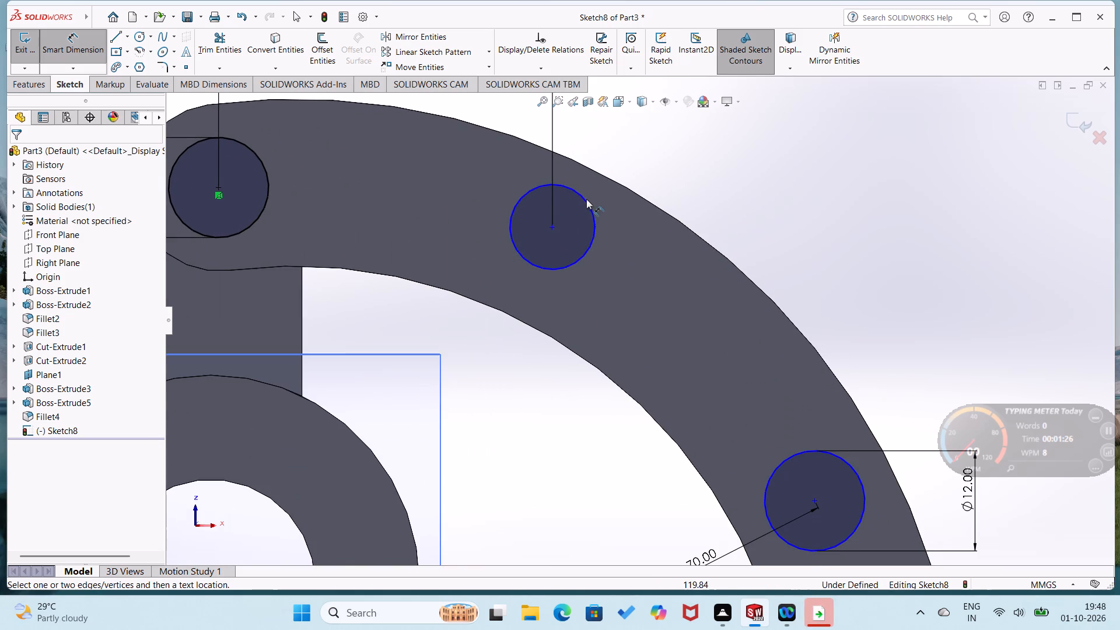
{"action": "left_click", "coordinate": [586, 201]}
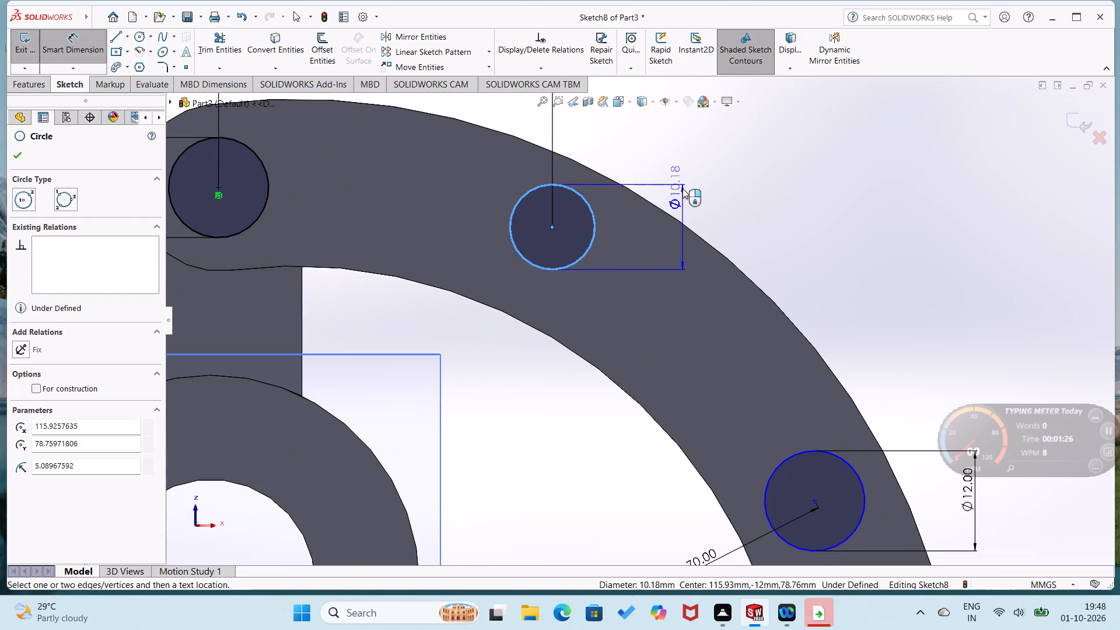
{"action": "left_click", "coordinate": [682, 188]}
{"action": "type", "text": "12"}
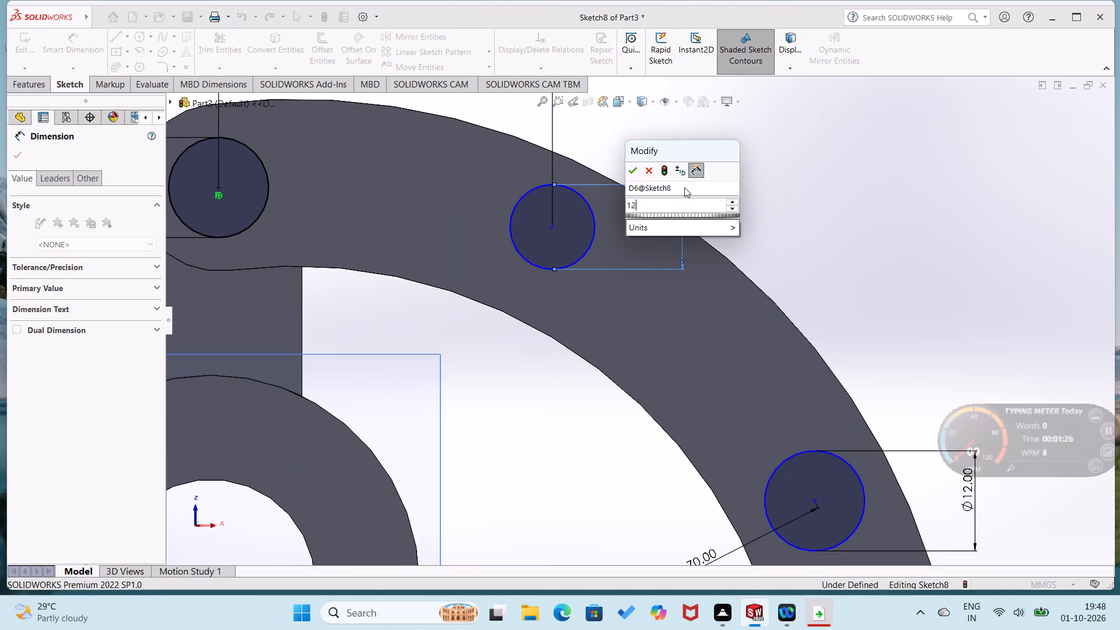
{"action": "key", "text": "Return"}
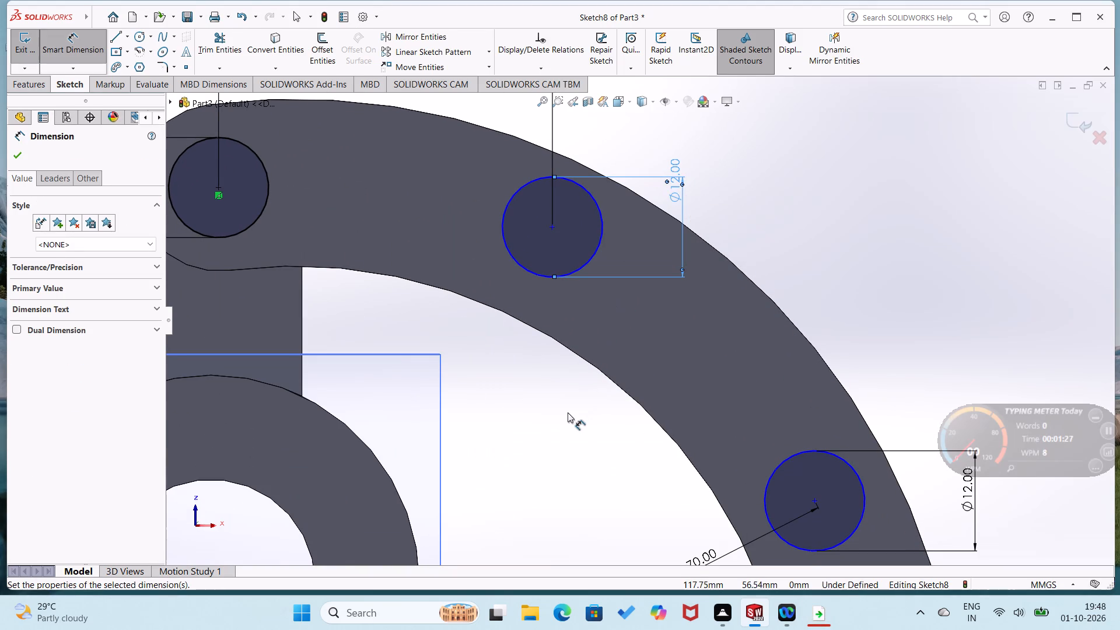
{"action": "left_click", "coordinate": [567, 412]}
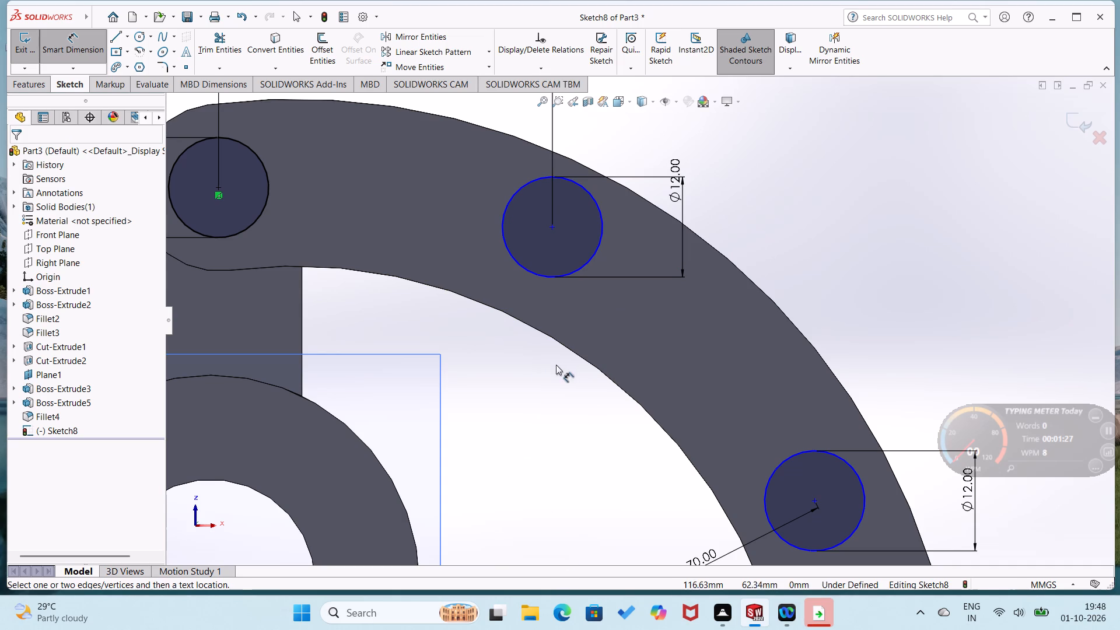
Dimension the upper intermediate circle's centre from the arm's inner curved edge as 70 mm.
{"action": "left_click", "coordinate": [490, 304]}
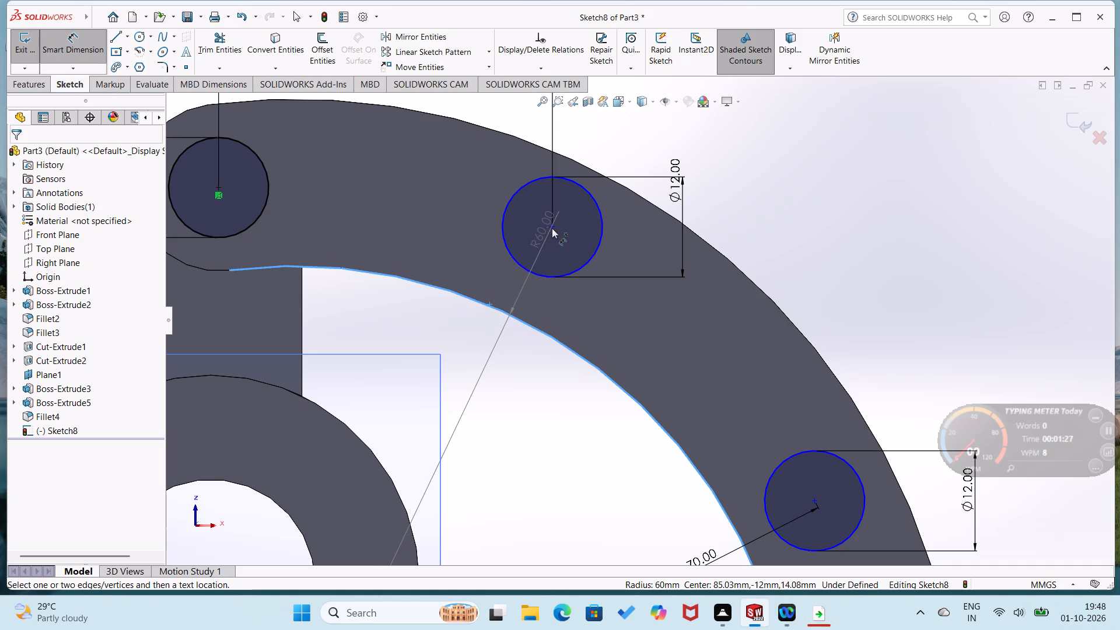
{"action": "left_click", "coordinate": [552, 223]}
{"action": "left_click", "coordinate": [552, 226]}
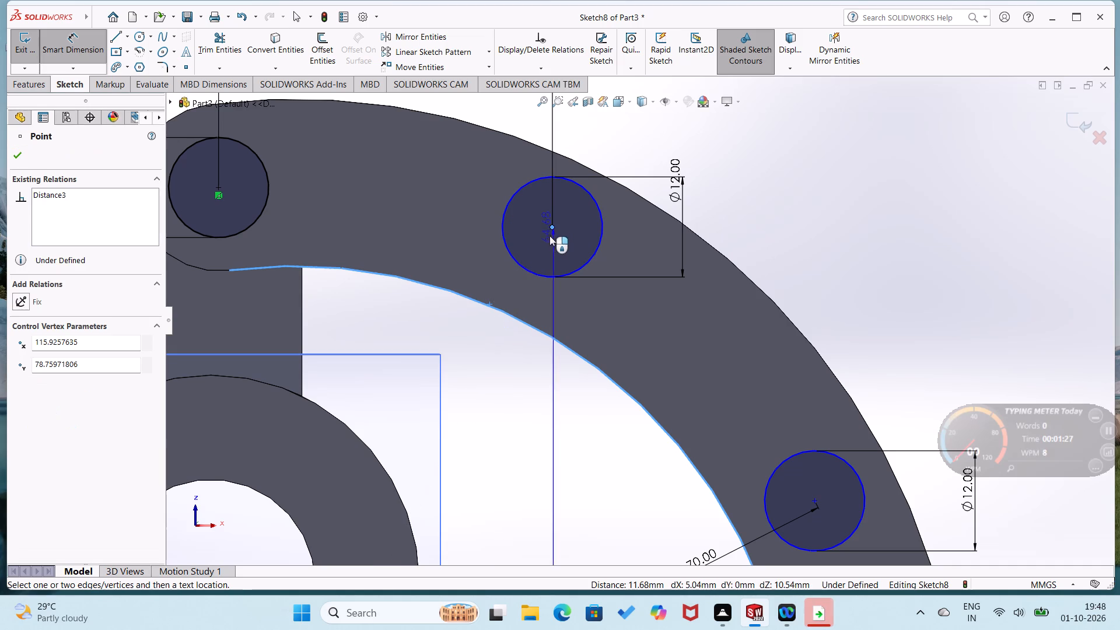
{"action": "left_click", "coordinate": [513, 359]}
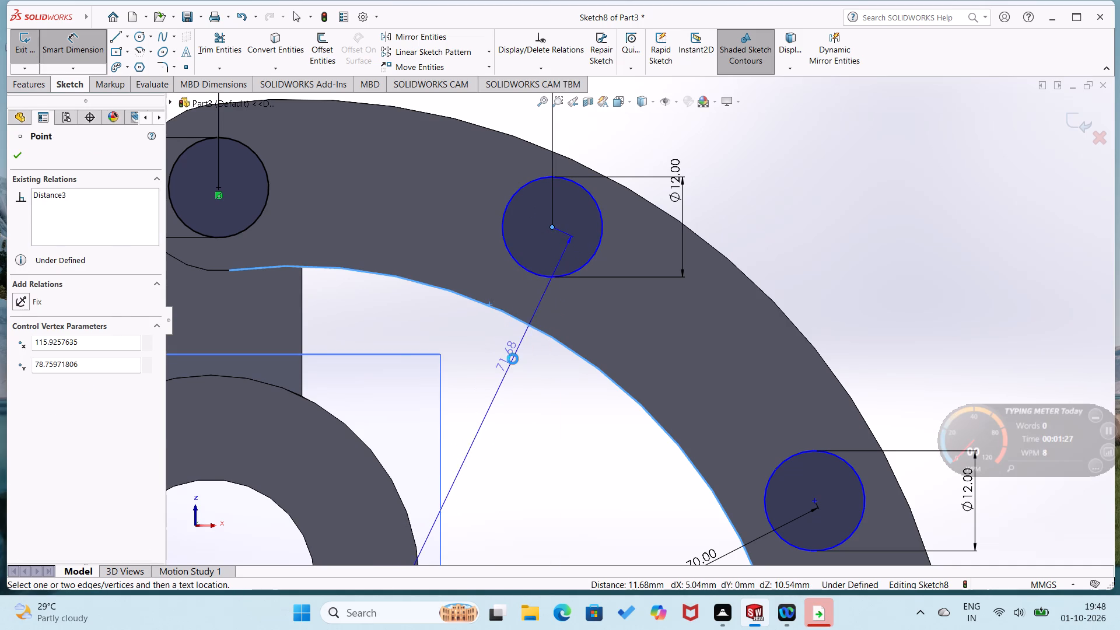
{"action": "type", "text": "70"}
{"action": "key", "text": "Return"}
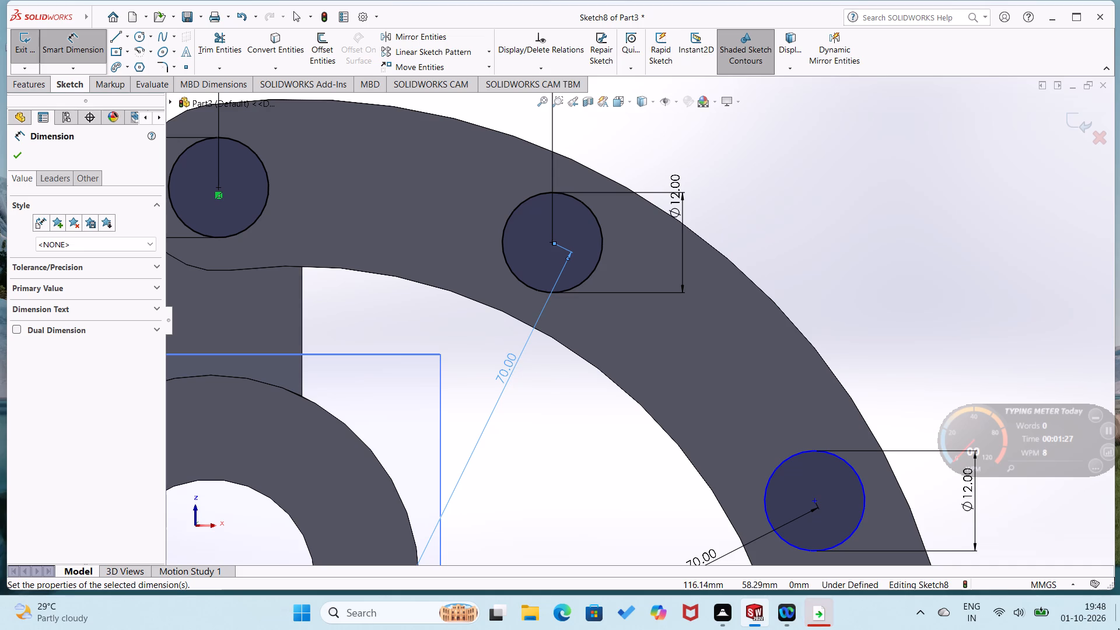
Dimension the height of the lower intermediate circle's centre above the plate's bottom edge as 45 mm.
{"action": "scroll", "coordinate": [1119, 587], "scroll_direction": "up", "scroll_amount": 2}
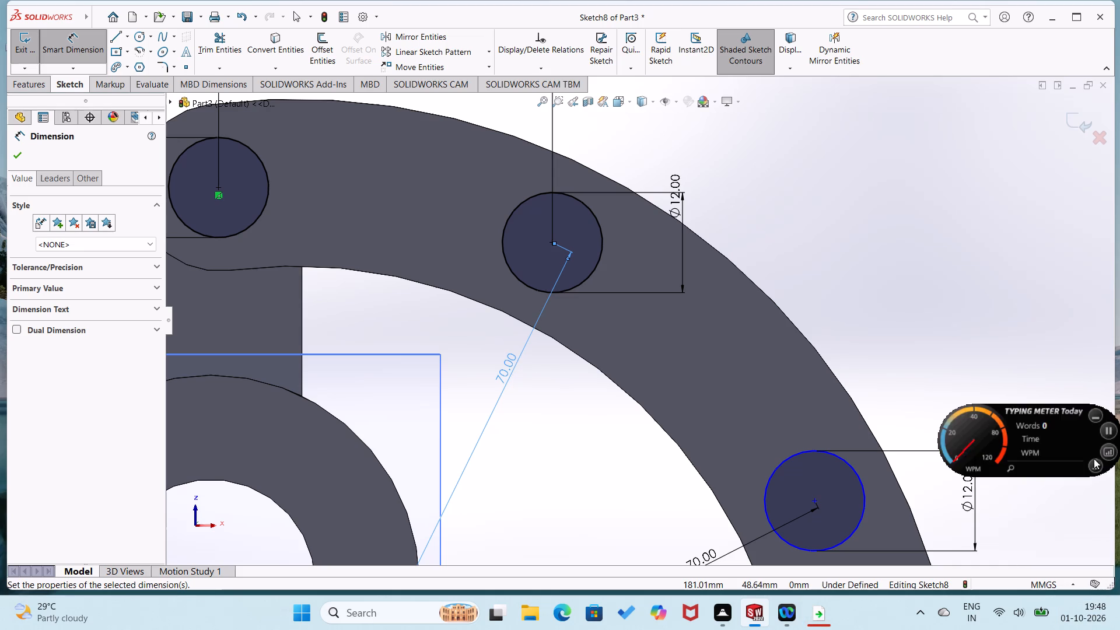
{"action": "scroll", "coordinate": [788, 478], "scroll_direction": "up", "scroll_amount": 5}
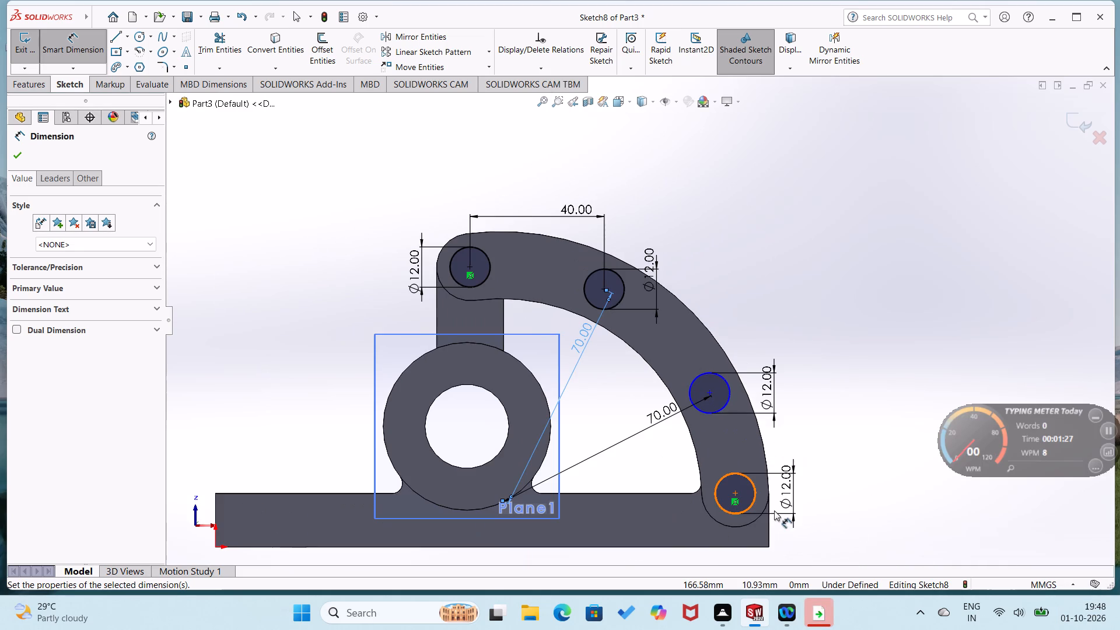
{"action": "left_click", "coordinate": [684, 548]}
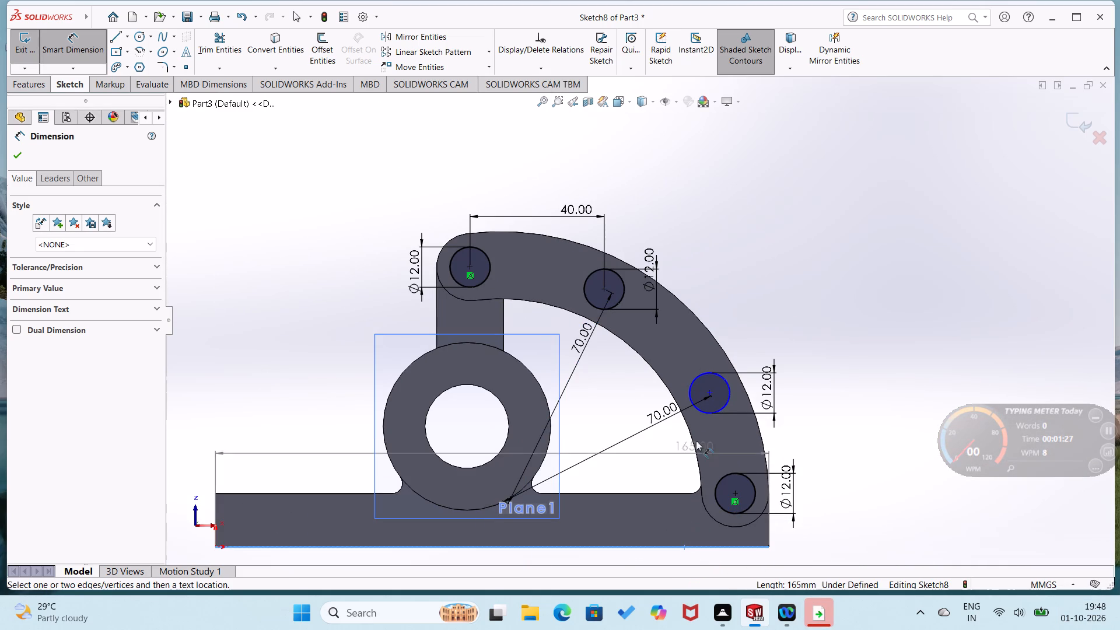
{"action": "left_click", "coordinate": [712, 391]}
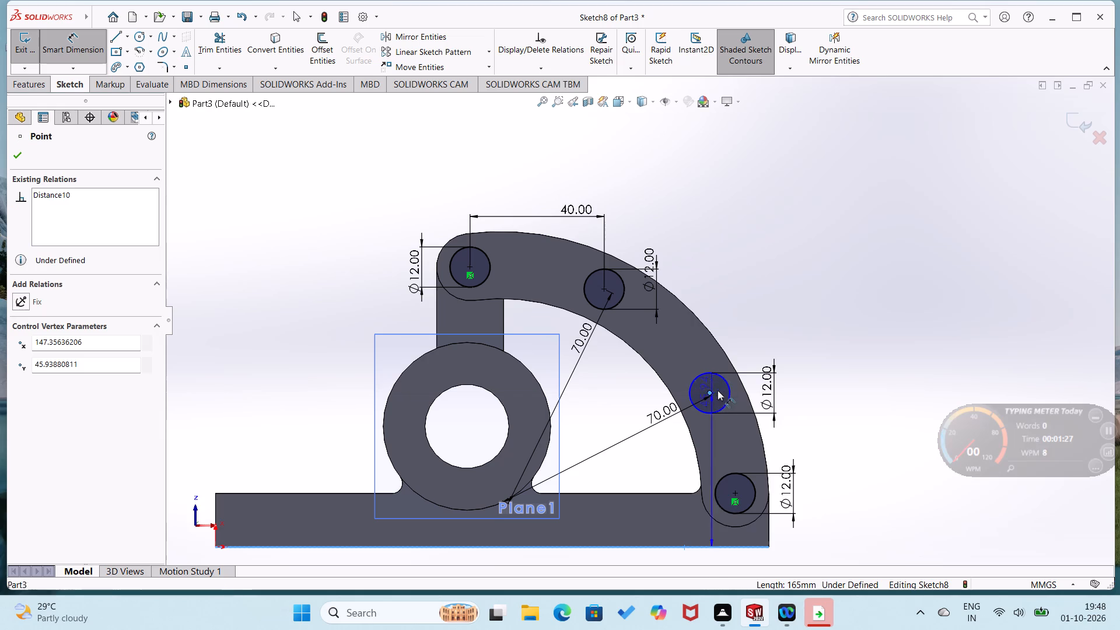
{"action": "left_click", "coordinate": [814, 467]}
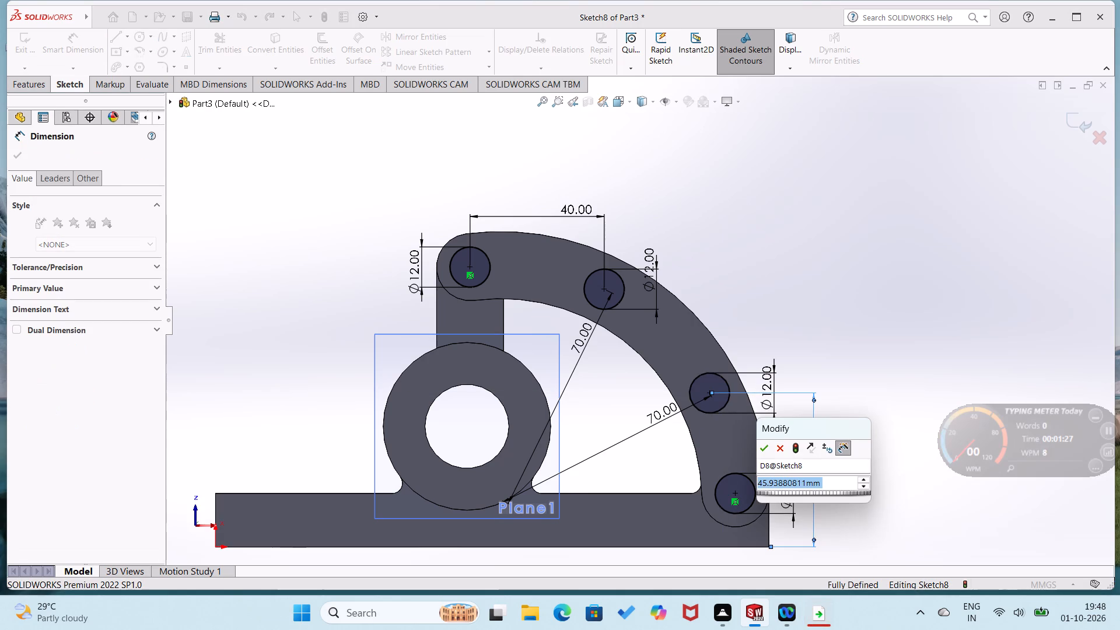
{"action": "type", "text": "45"}
{"action": "key", "text": "Return"}
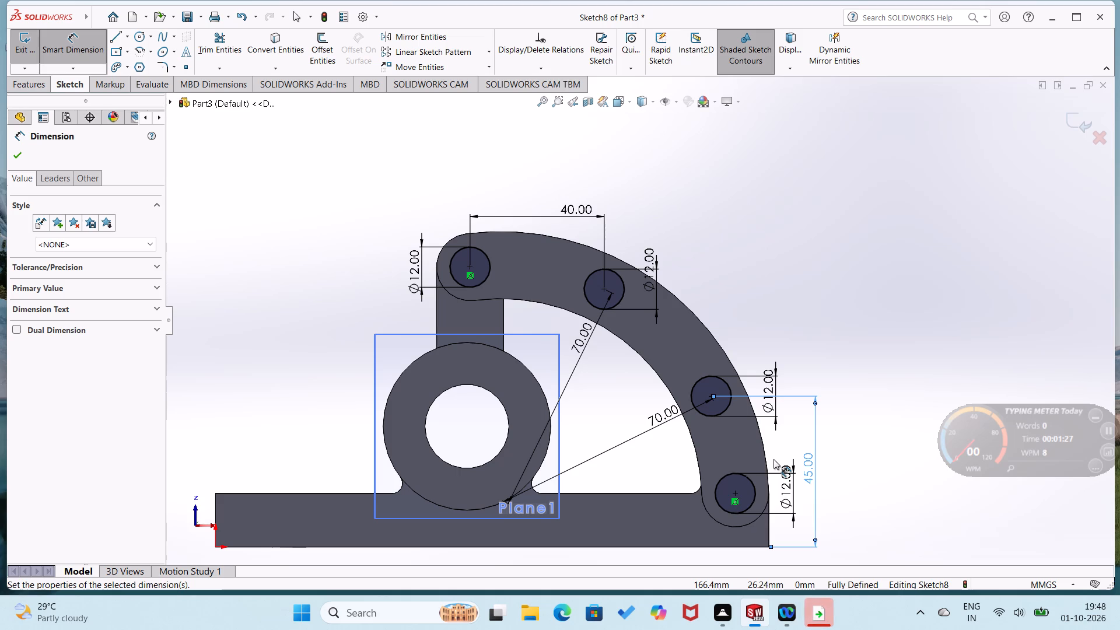
Set the lower intermediate circle's height above the plate's bottom edge to 47 mm.
{"action": "left_click", "coordinate": [811, 463]}
{"action": "double_click", "coordinate": [811, 463]}
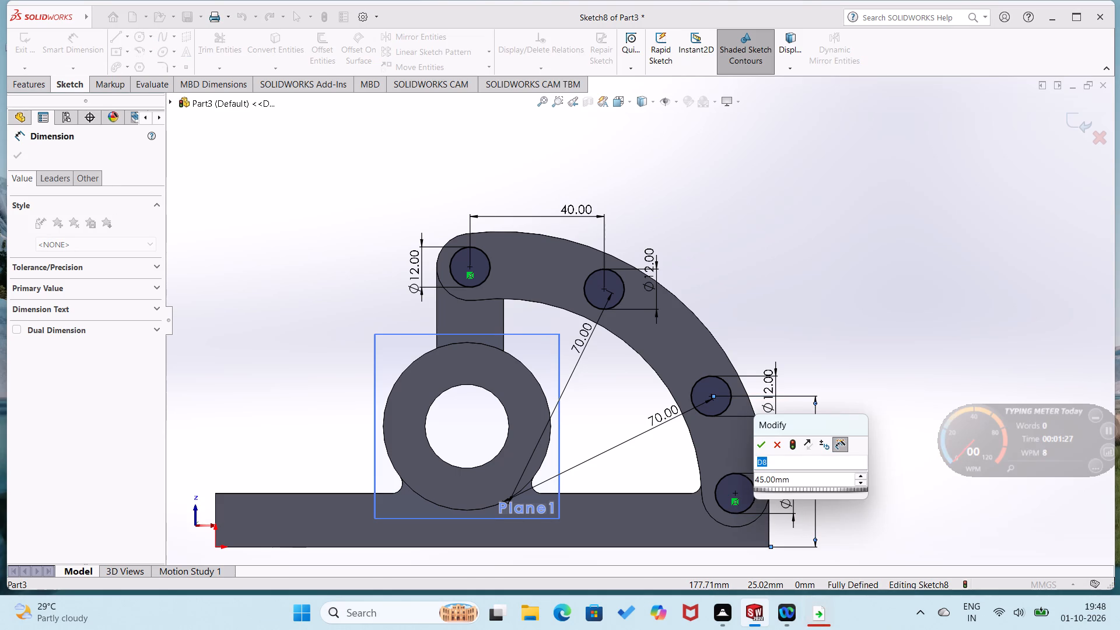
{"action": "left_click_drag", "start_coordinate": [803, 475], "coordinate": [754, 488]}
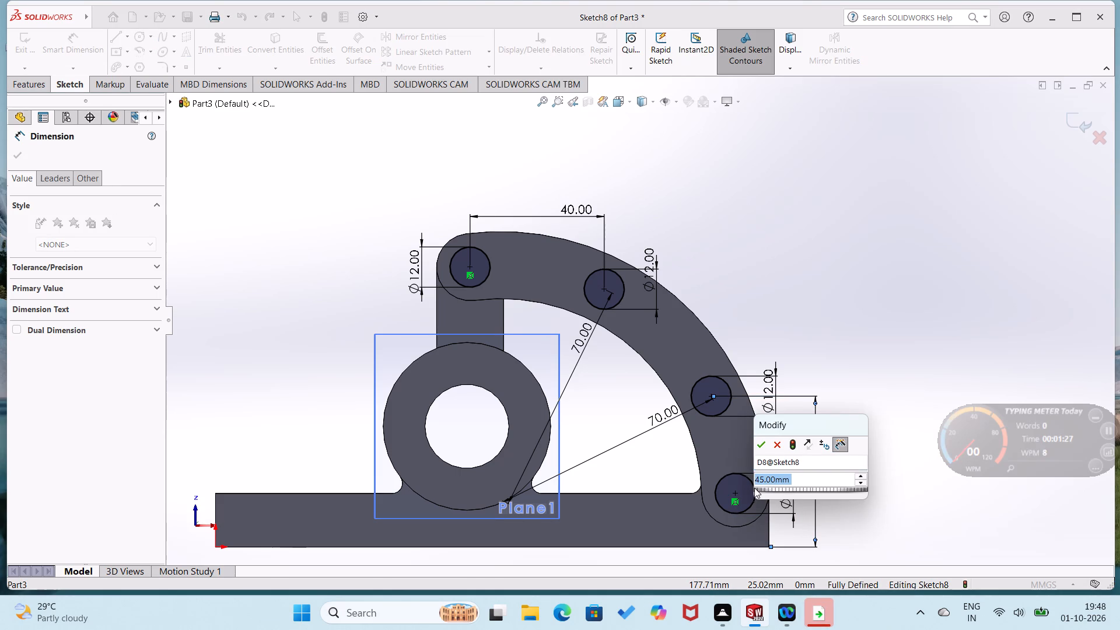
{"action": "type", "text": "47"}
{"action": "key", "text": "Return"}
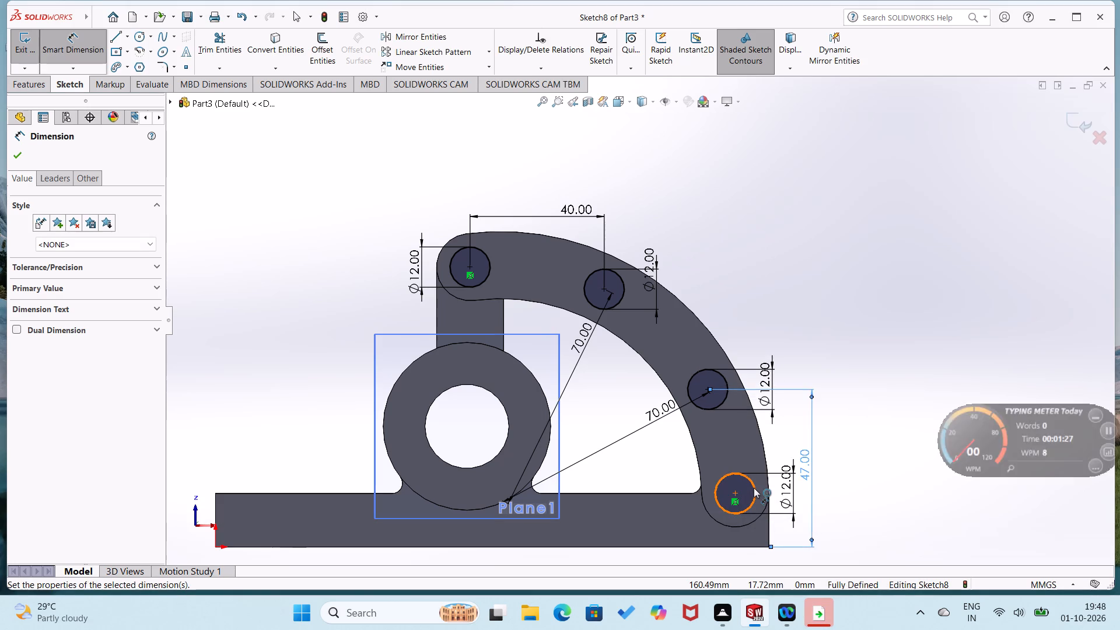
{"action": "left_click", "coordinate": [782, 281]}
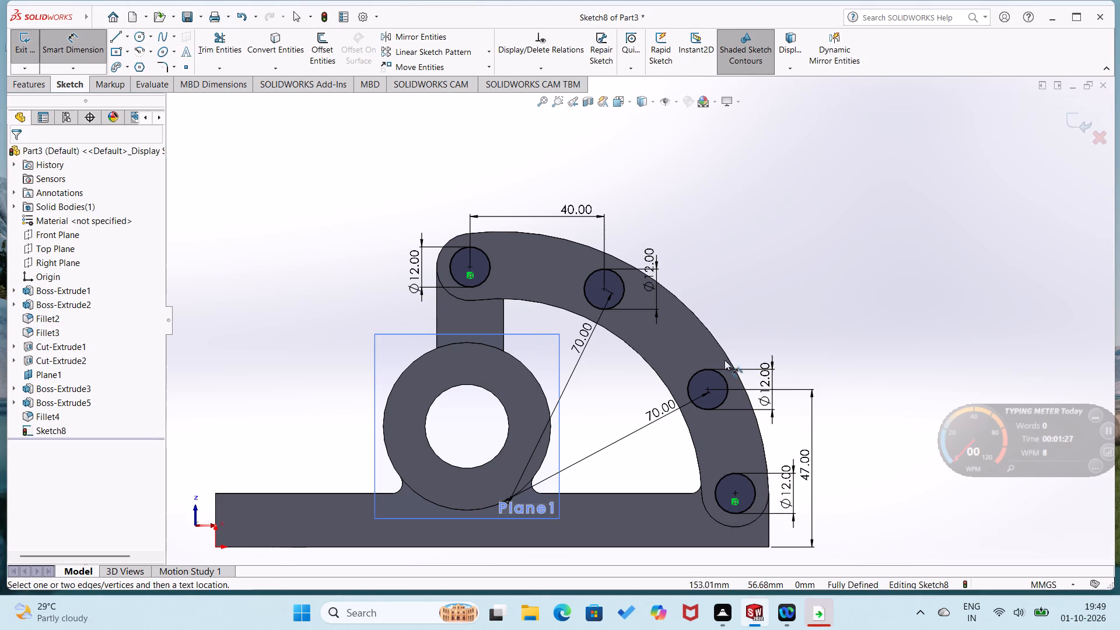
Set the lower intermediate circle's height above the plate's bottom edge to 49 mm.
{"action": "double_click", "coordinate": [811, 474]}
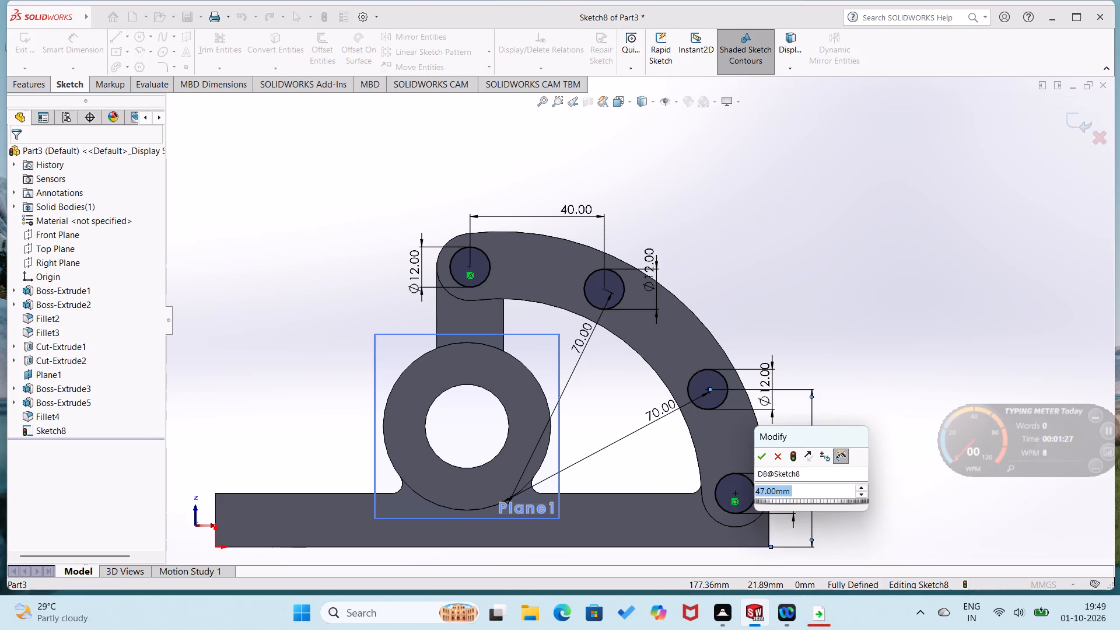
{"action": "type", "text": "49"}
{"action": "key", "text": "Return"}
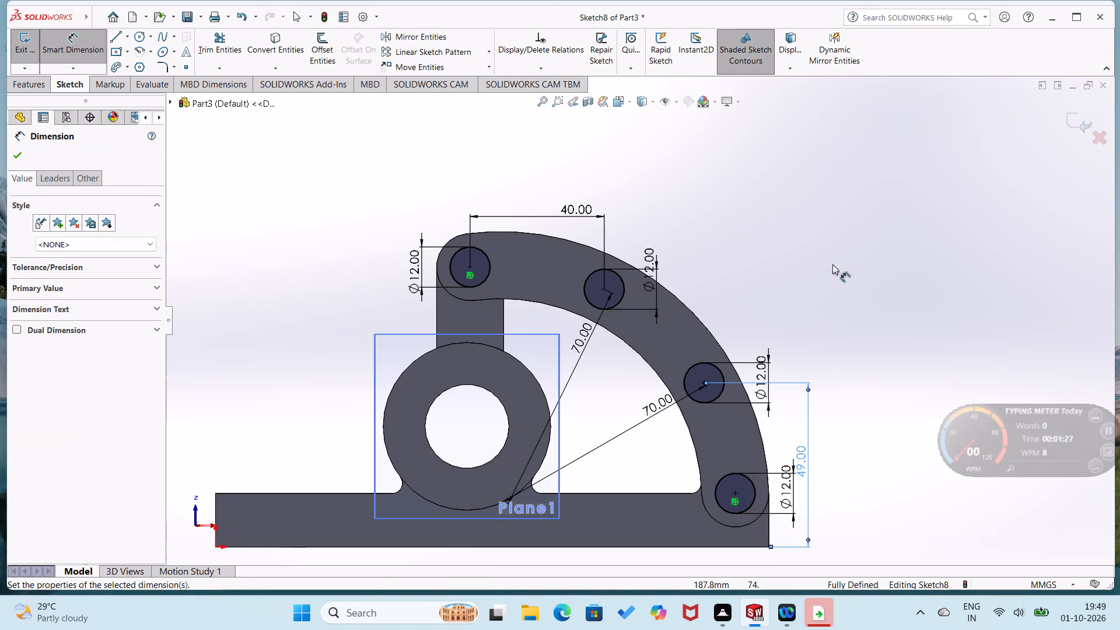
{"action": "left_click", "coordinate": [818, 244]}
Extrude-cut the four 12 mm circles through the curved arm with a blind depth of 32 mm.
{"action": "left_click", "coordinate": [19, 82]}
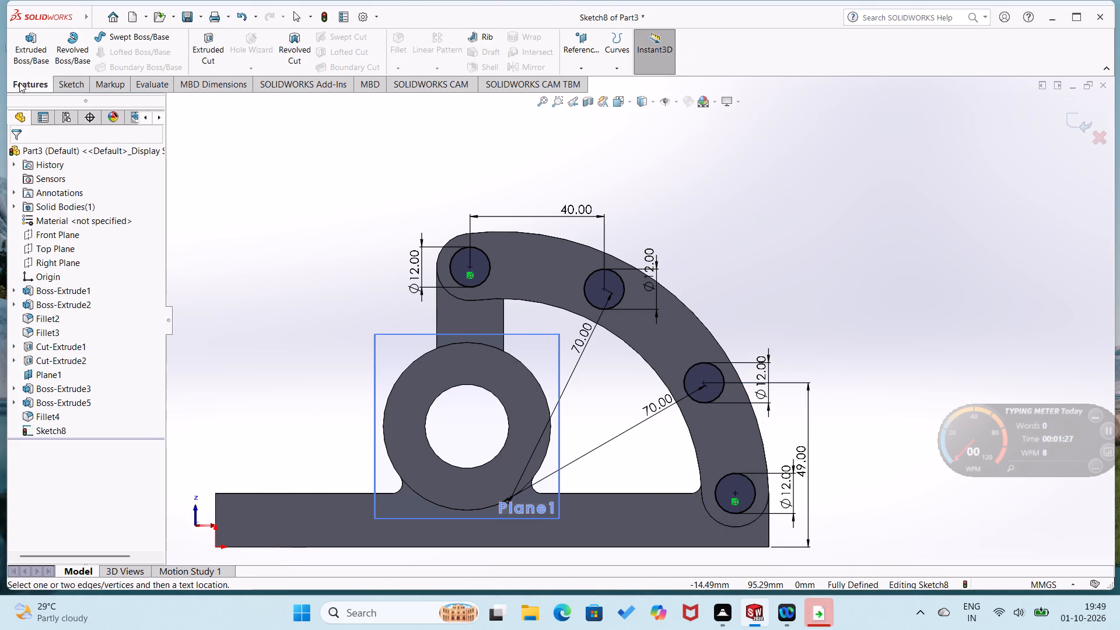
{"action": "left_click", "coordinate": [195, 54]}
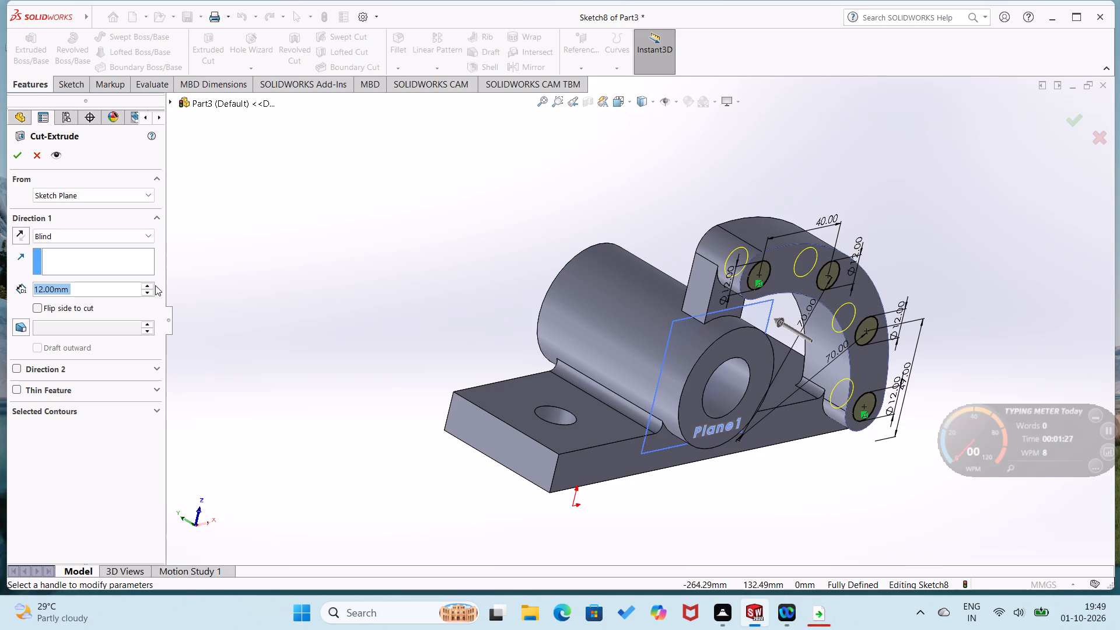
{"action": "left_click", "coordinate": [148, 281]}
{"action": "left_click", "coordinate": [146, 282]}
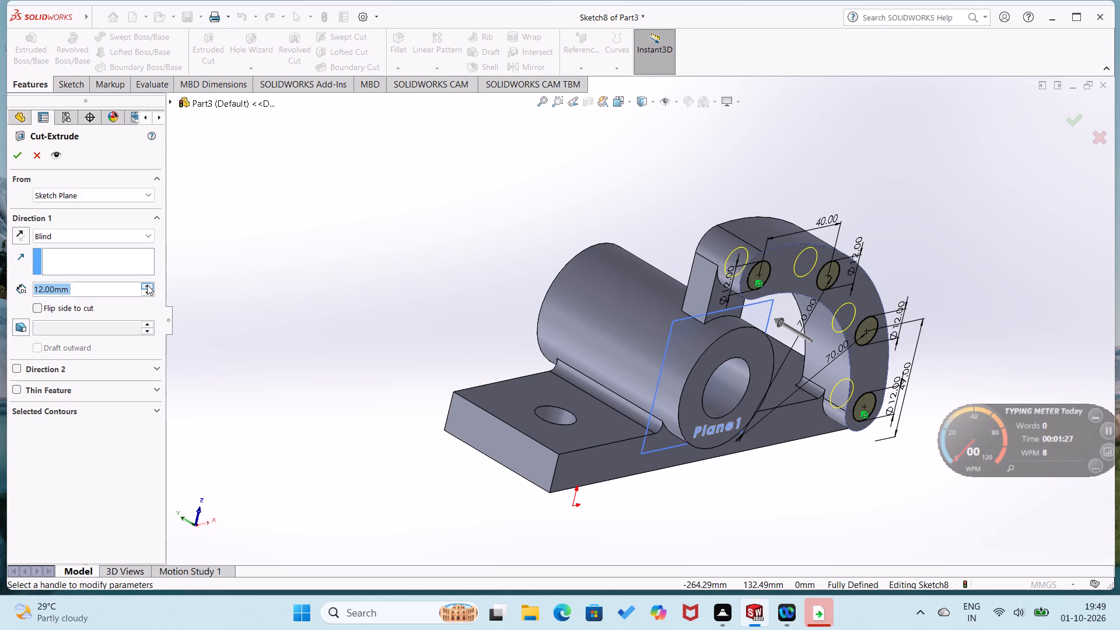
{"action": "left_click", "coordinate": [147, 285]}
{"action": "left_click", "coordinate": [146, 283]}
{"action": "left_click", "coordinate": [145, 282]}
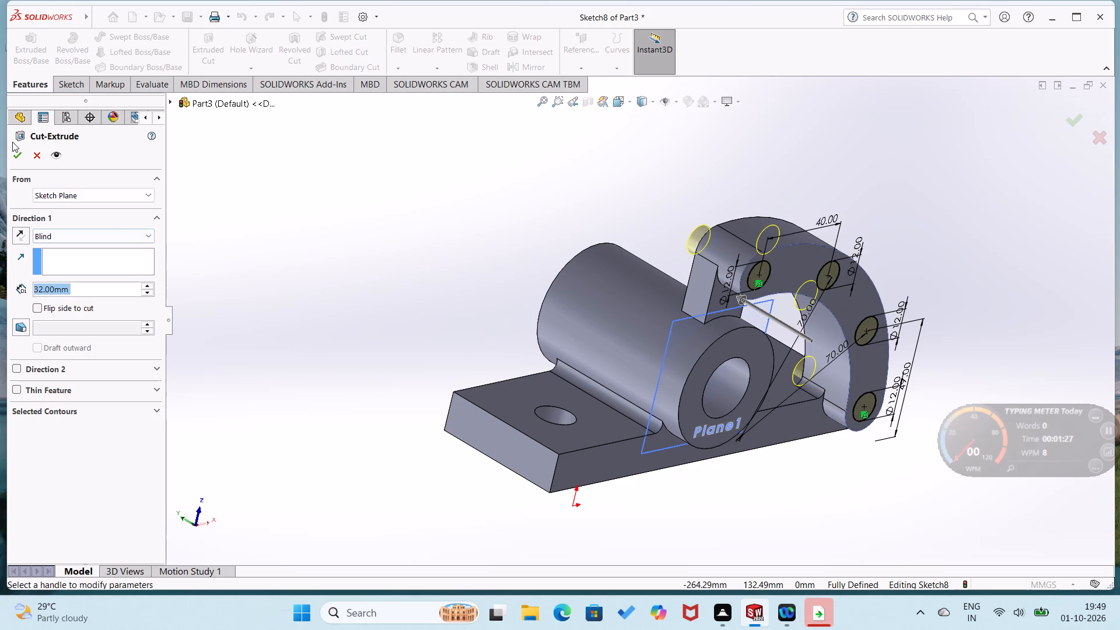
{"action": "left_click", "coordinate": [15, 157]}
{"action": "left_click_drag", "start_coordinate": [176, 216], "coordinate": [178, 219]}
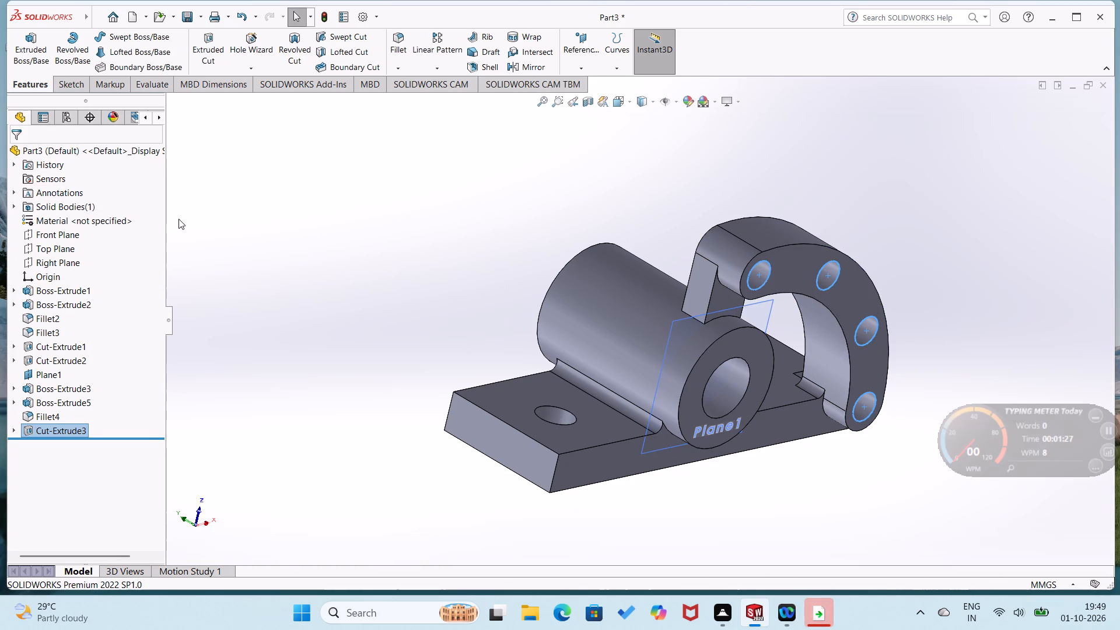
{"action": "left_click_drag", "start_coordinate": [178, 219], "coordinate": [184, 223]}
Sketch a circle about 18 mm in diameter on the plate's top face, between the boss and the arm's end.
{"action": "middle_click_drag", "start_coordinate": [225, 237], "coordinate": [213, 283]}
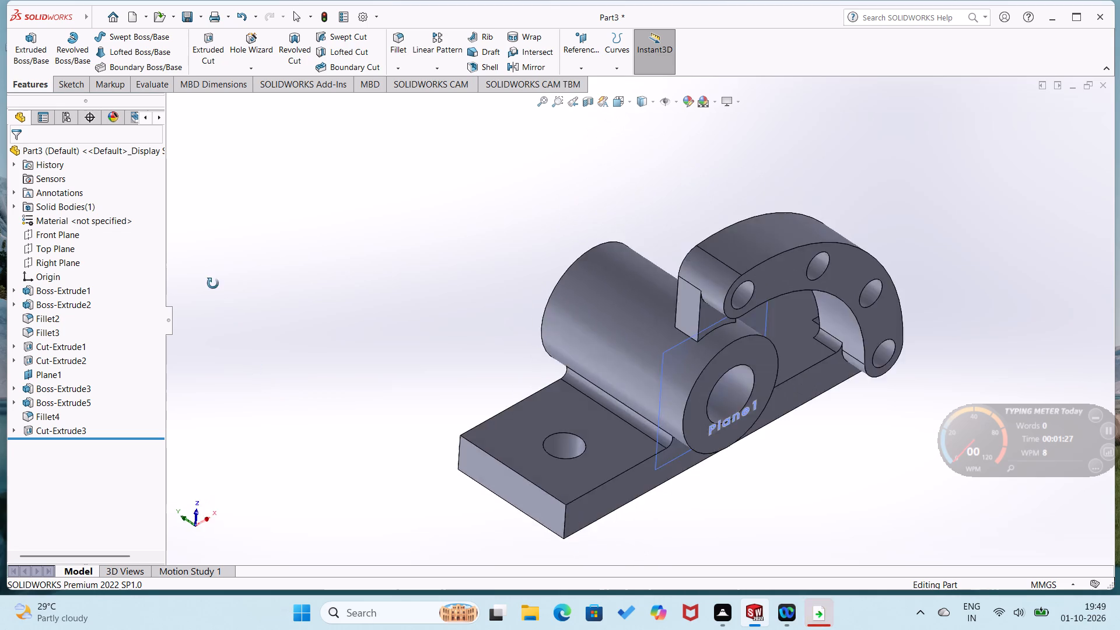
{"action": "middle_click_drag", "start_coordinate": [213, 283], "coordinate": [192, 232]}
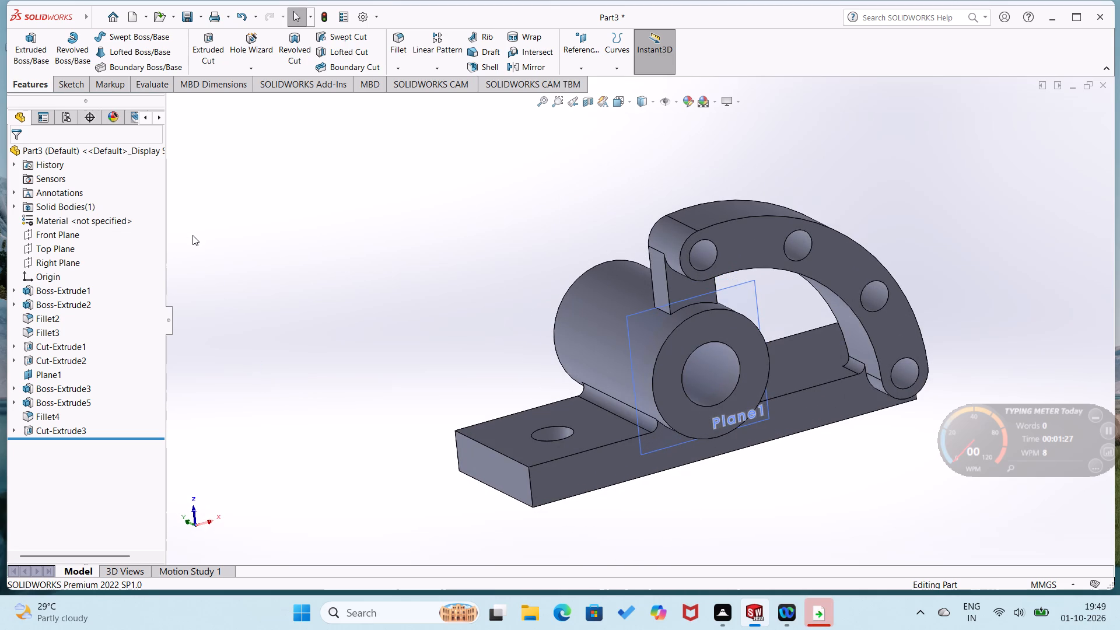
{"action": "middle_click_drag", "start_coordinate": [764, 294], "coordinate": [768, 358]}
{"action": "right_click", "coordinate": [811, 339]}
{"action": "left_click", "coordinate": [841, 320]}
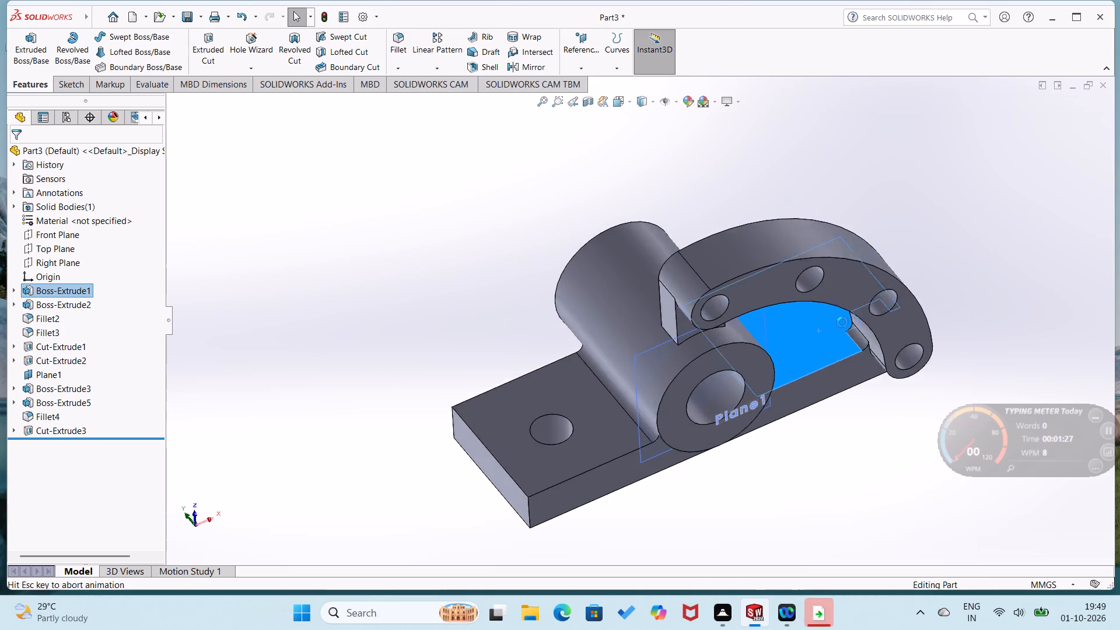
{"action": "left_click", "coordinate": [935, 197]}
{"action": "right_click_drag", "start_coordinate": [936, 199], "coordinate": [1026, 206]}
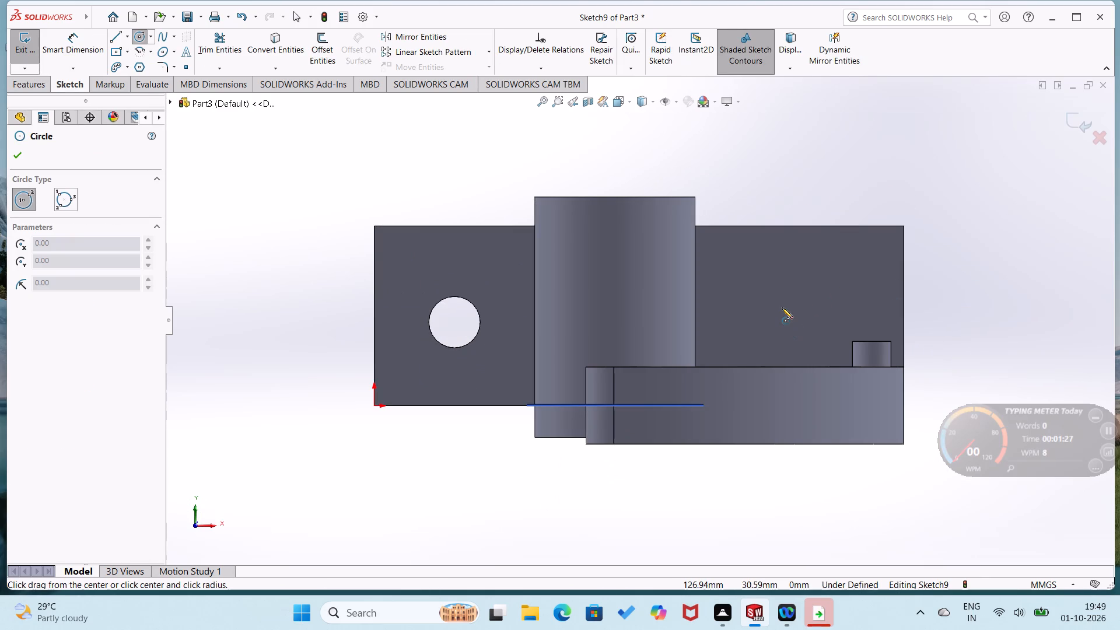
{"action": "left_click", "coordinate": [782, 308]}
{"action": "left_click", "coordinate": [784, 337]}
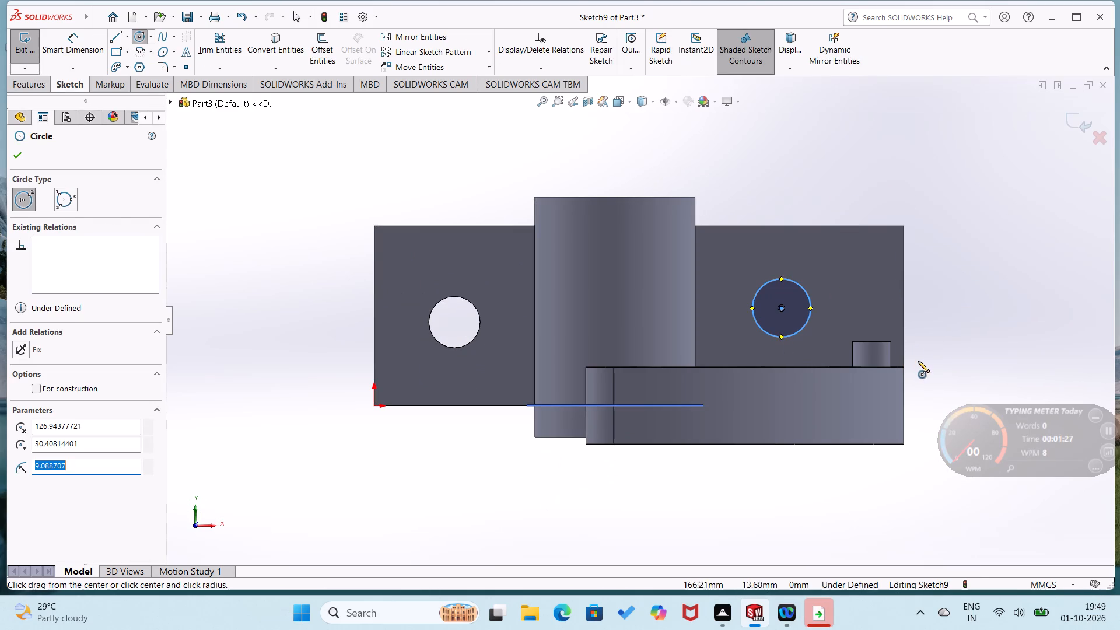
Dimension the new circle's centre 30 mm from the plate's long rear edge, opposite the arm.
{"action": "right_click_drag", "start_coordinate": [919, 360], "coordinate": [918, 261]}
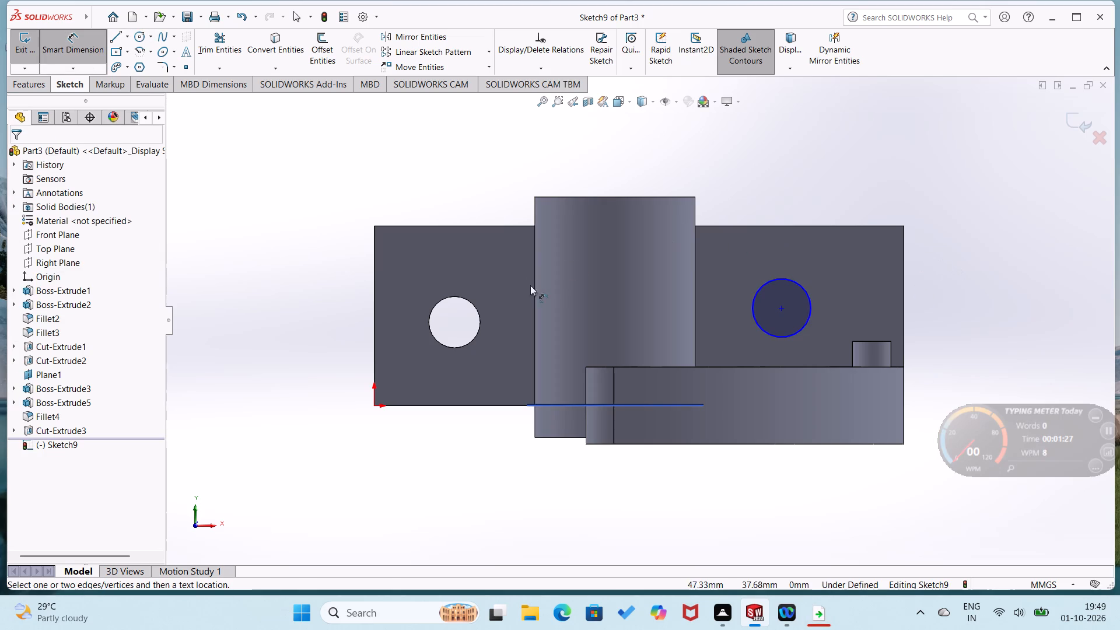
{"action": "left_click", "coordinate": [776, 224]}
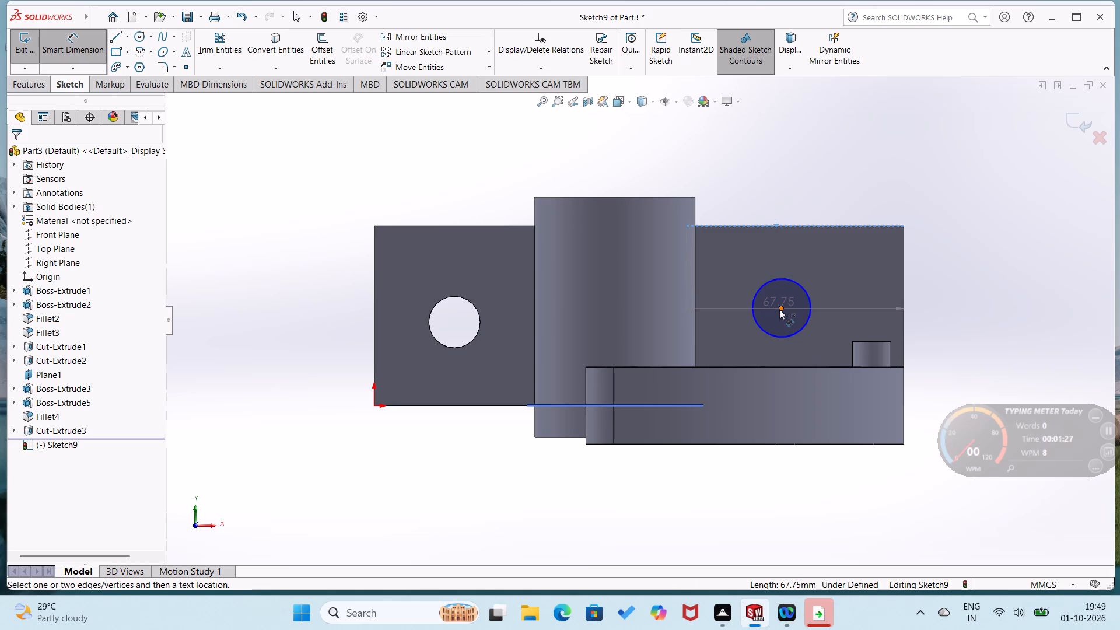
{"action": "left_click", "coordinate": [779, 309]}
{"action": "left_click", "coordinate": [824, 290]}
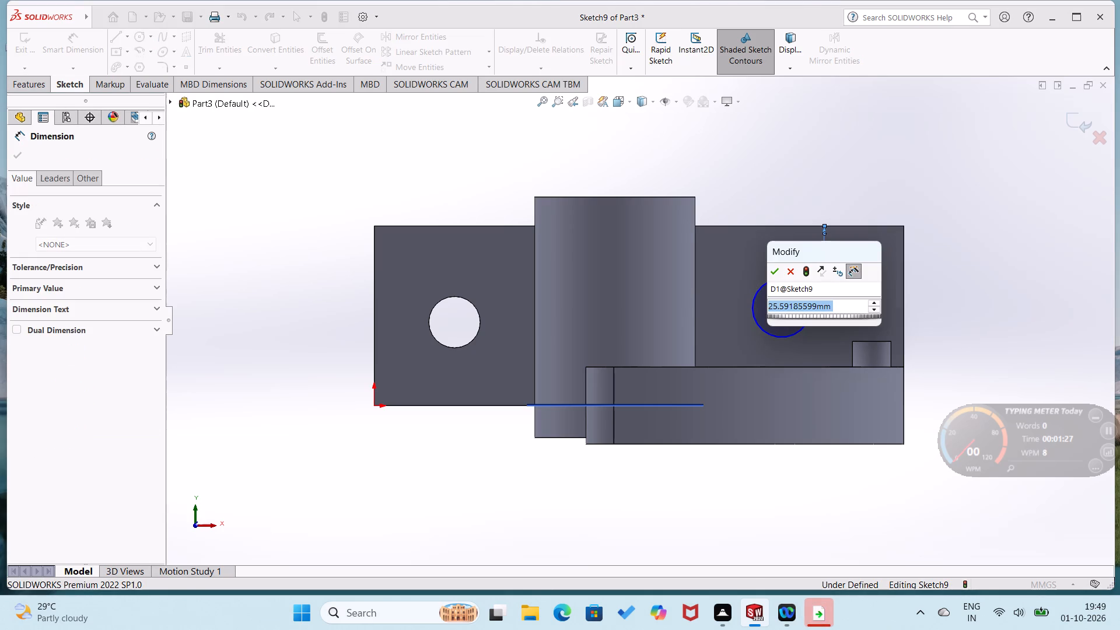
{"action": "type", "text": "30"}
{"action": "key", "text": "Return"}
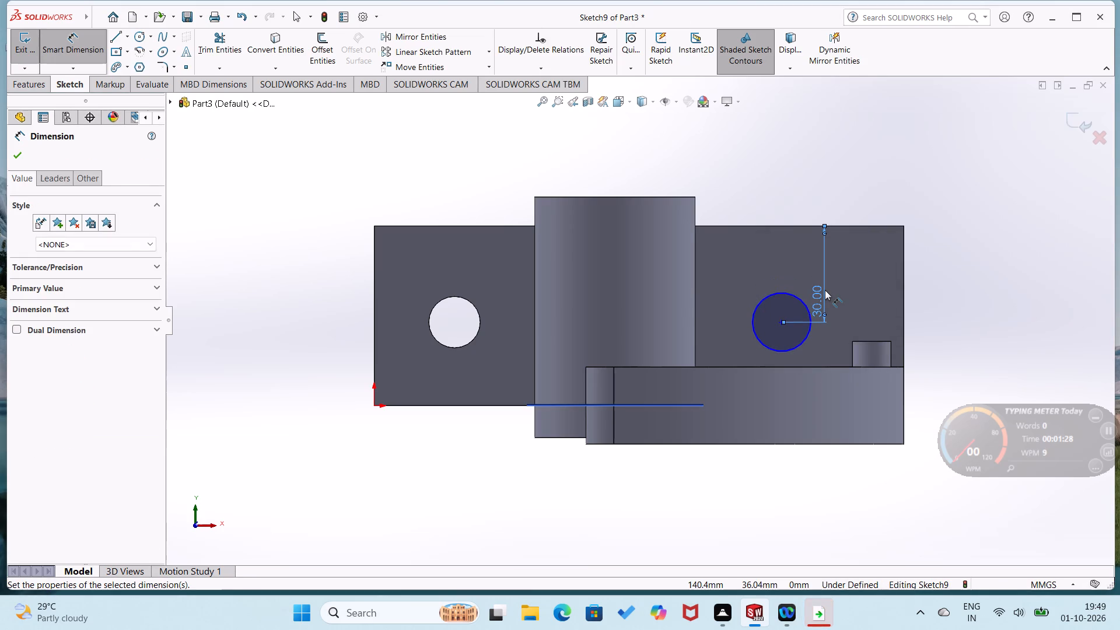
{"action": "left_click", "coordinate": [942, 288]}
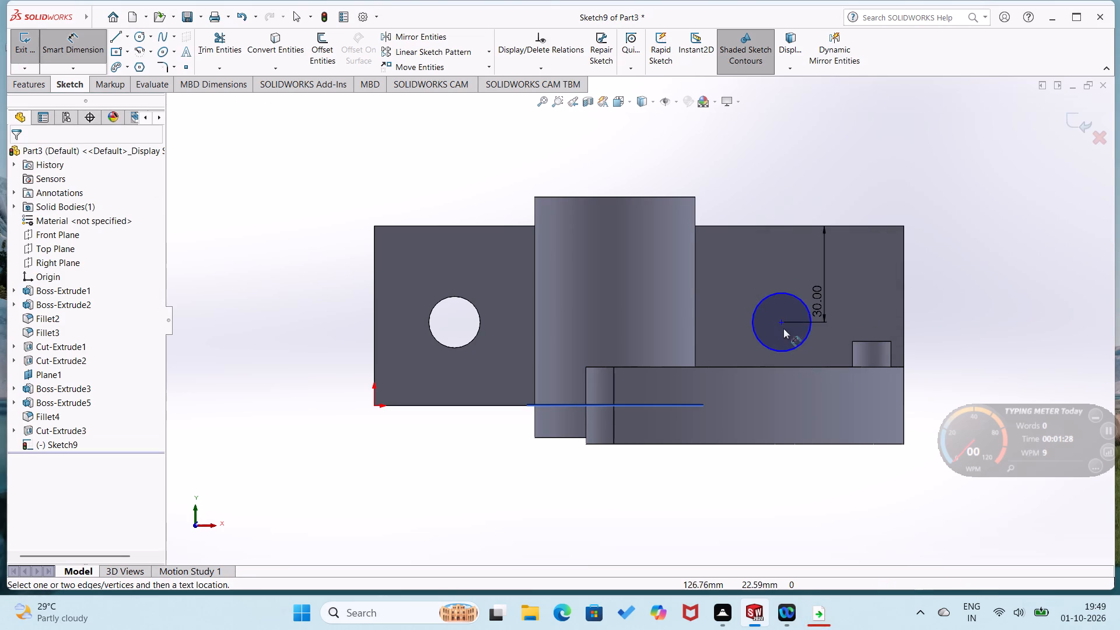
Dimension the circle's centre 25 mm from the plate's short end edge on the arm side.
{"action": "left_click", "coordinate": [779, 318]}
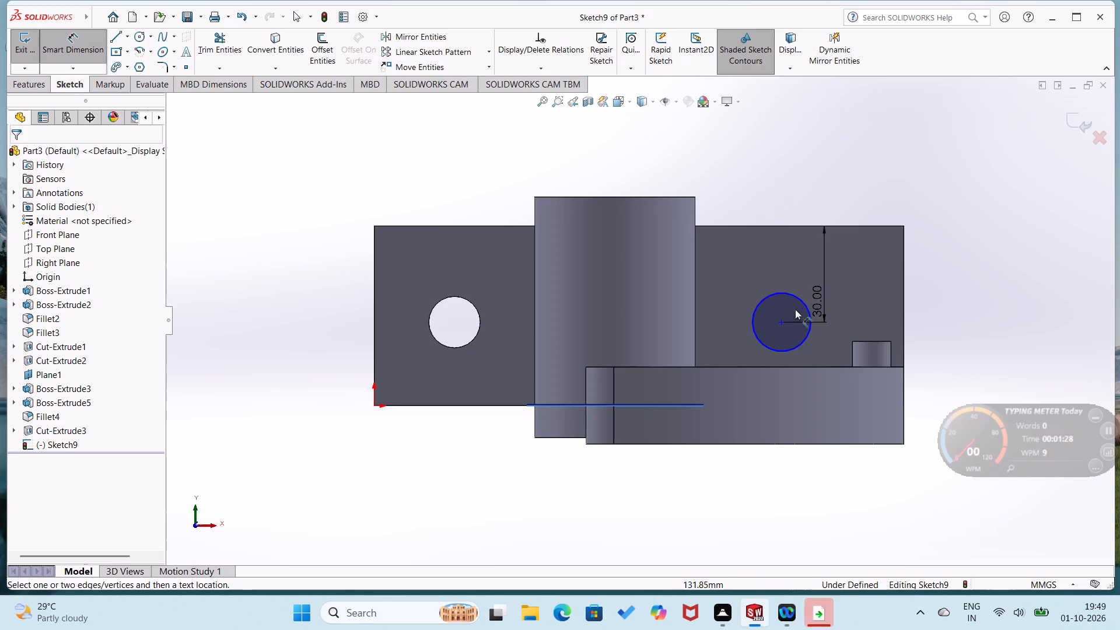
{"action": "left_click", "coordinate": [783, 322]}
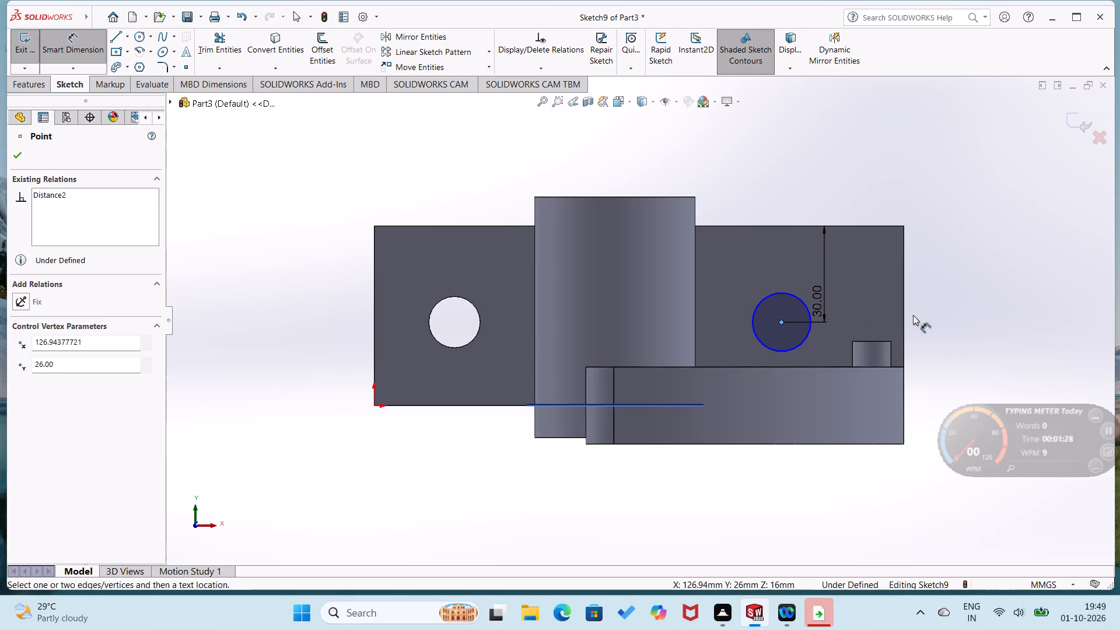
{"action": "left_click", "coordinate": [905, 317]}
{"action": "left_click", "coordinate": [942, 305]}
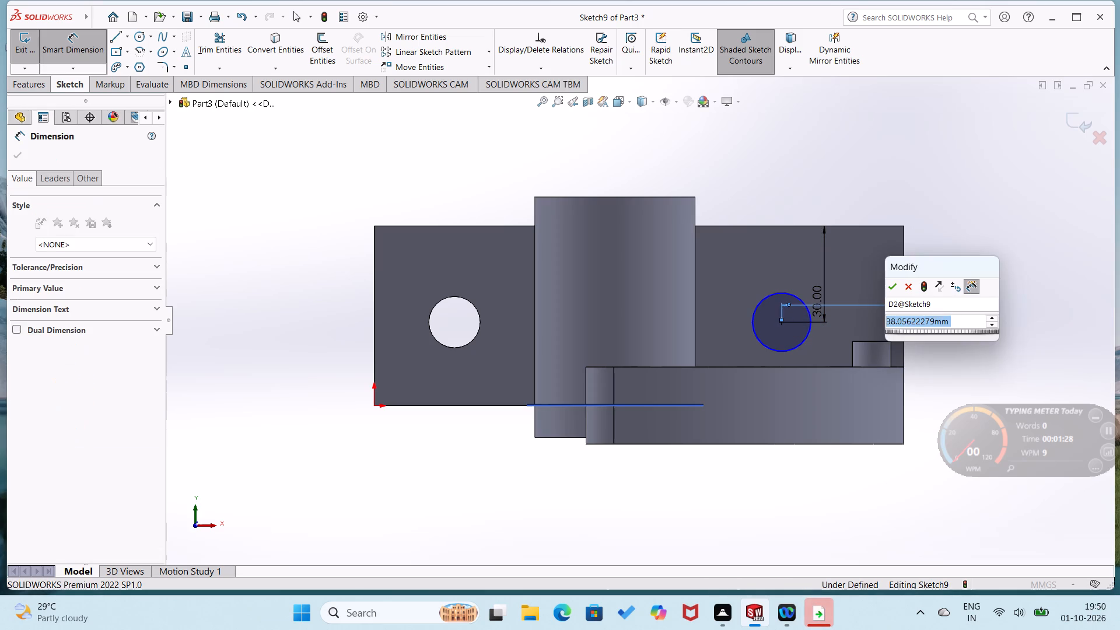
{"action": "type", "text": "25"}
{"action": "key", "text": "Return"}
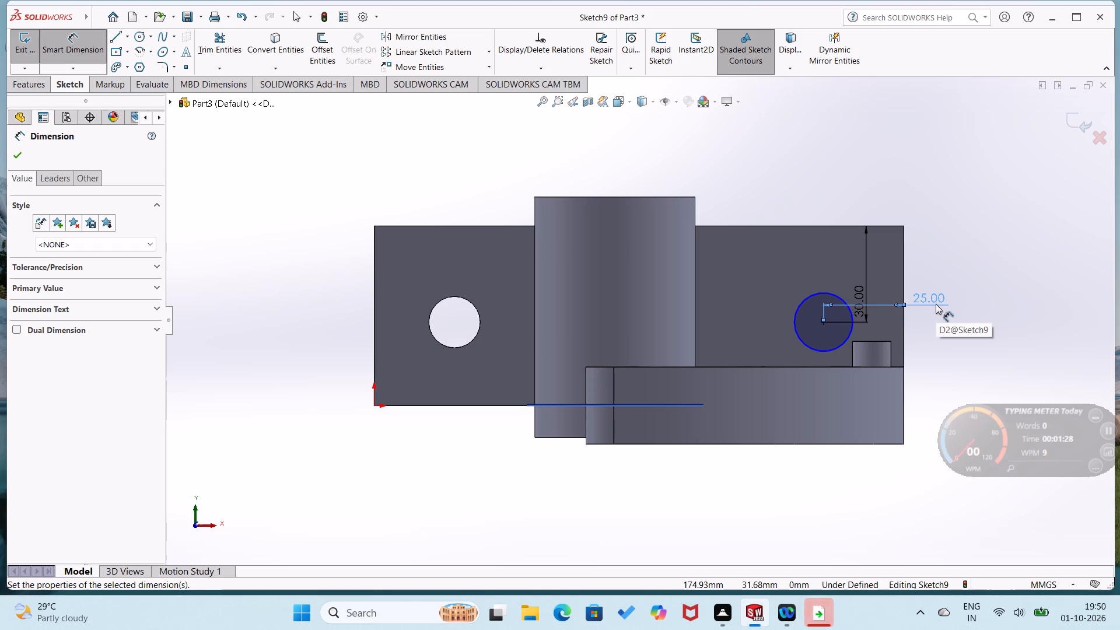
Dimension the circle's diameter as 16 mm.
{"action": "left_click", "coordinate": [832, 351]}
{"action": "left_click", "coordinate": [768, 337]}
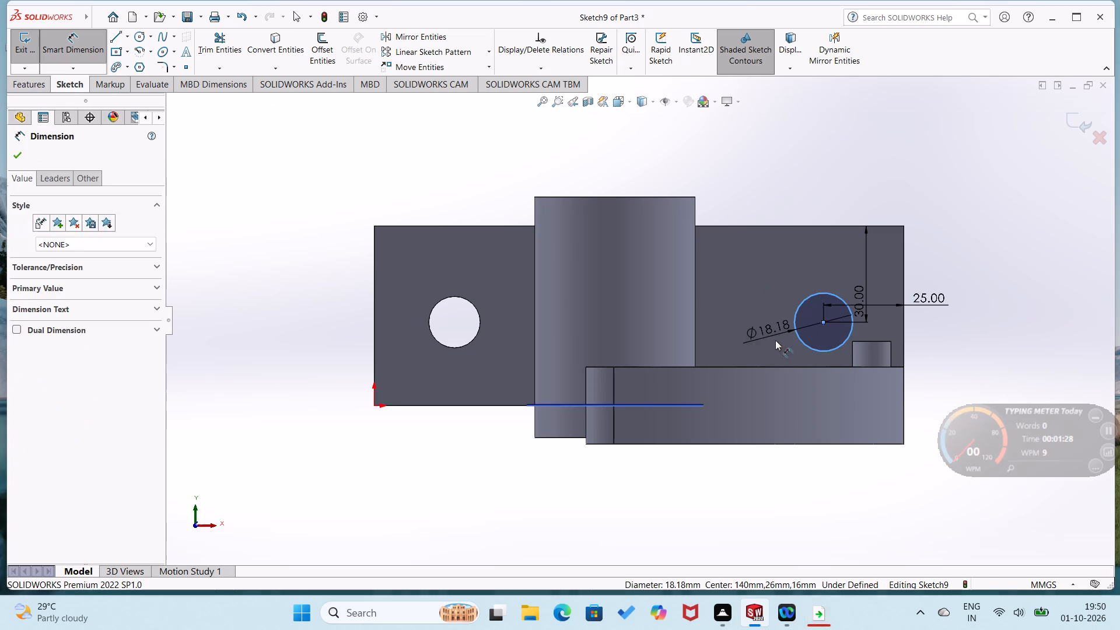
{"action": "type", "text": "16"}
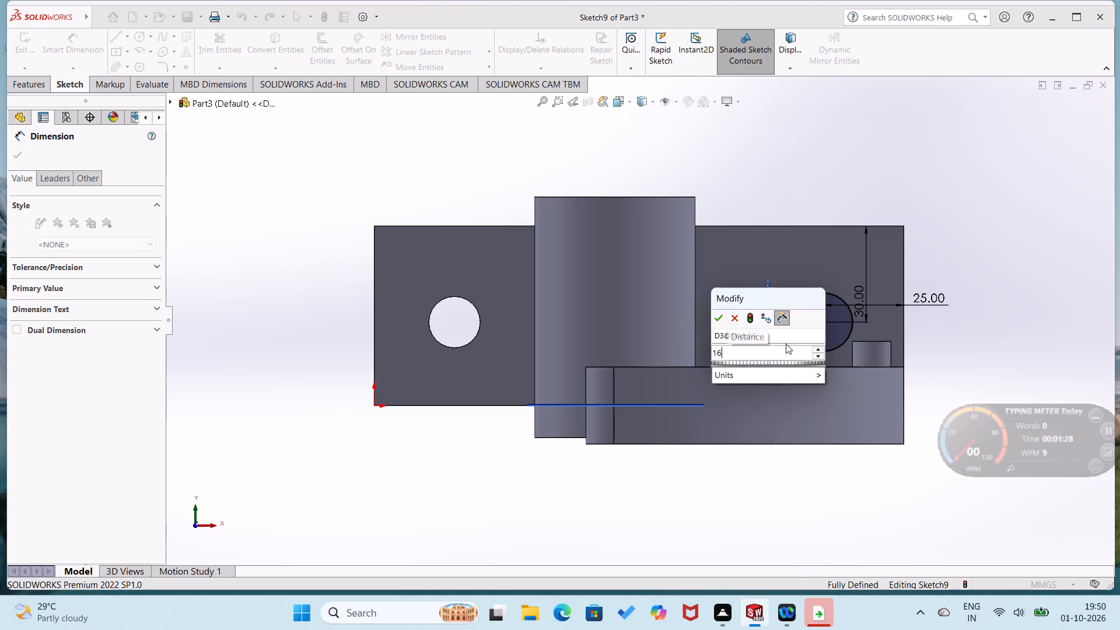
{"action": "key", "text": "Return"}
{"action": "left_click_drag", "start_coordinate": [791, 414], "coordinate": [792, 430]}
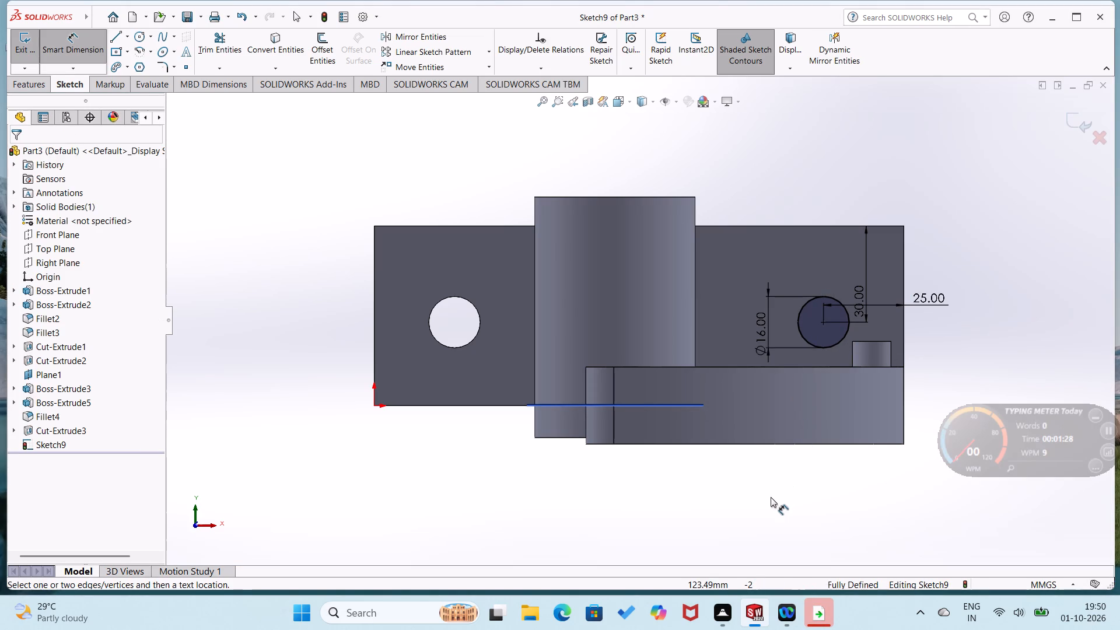
Extrude-cut the 16 mm circle through the plate with a blind depth of 32 mm.
{"action": "middle_click_drag", "start_coordinate": [767, 496], "coordinate": [787, 361]}
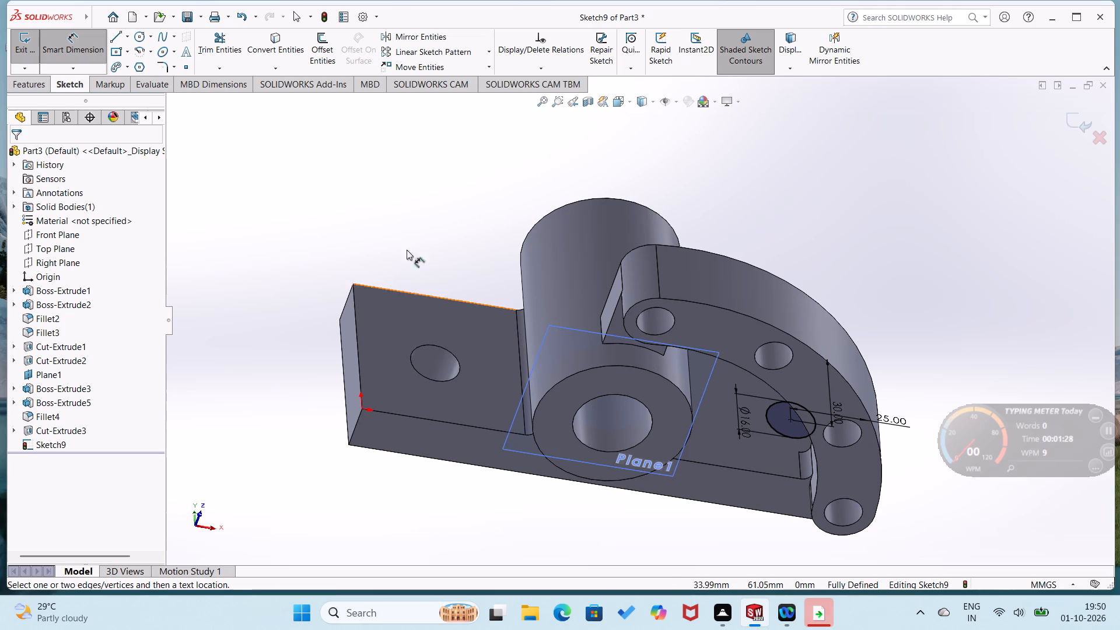
{"action": "left_click", "coordinate": [27, 89]}
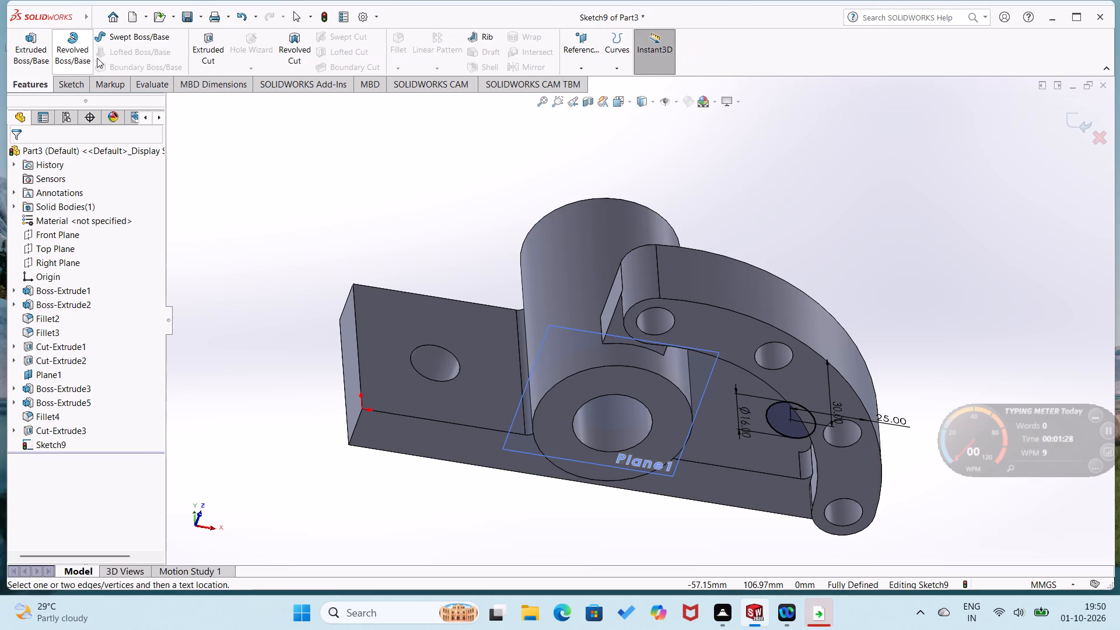
{"action": "left_click", "coordinate": [210, 54]}
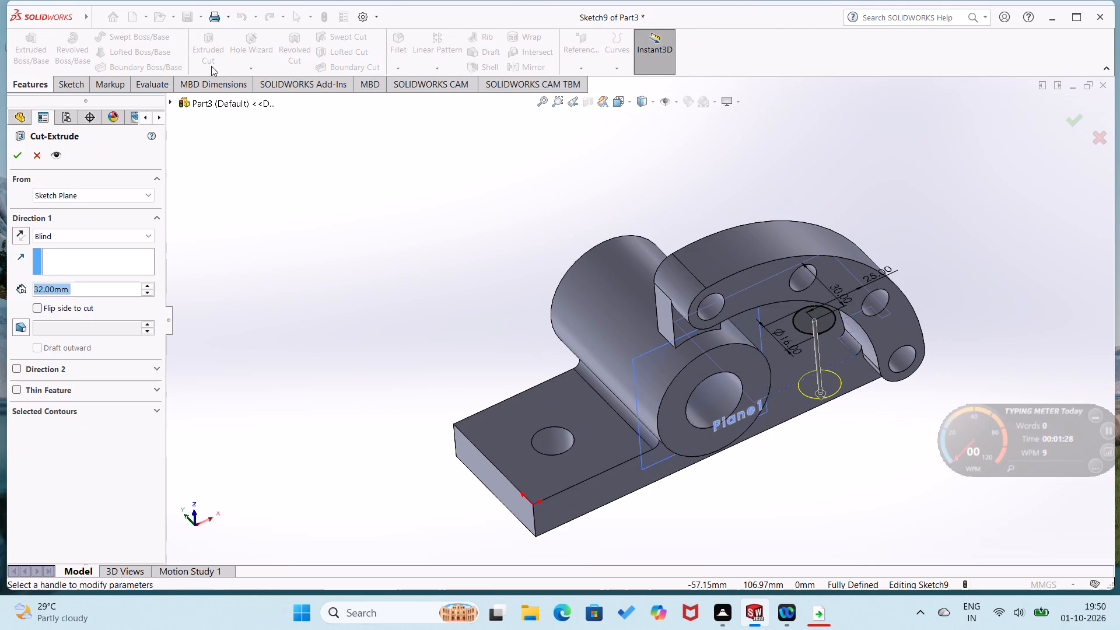
{"action": "left_click", "coordinate": [22, 155]}
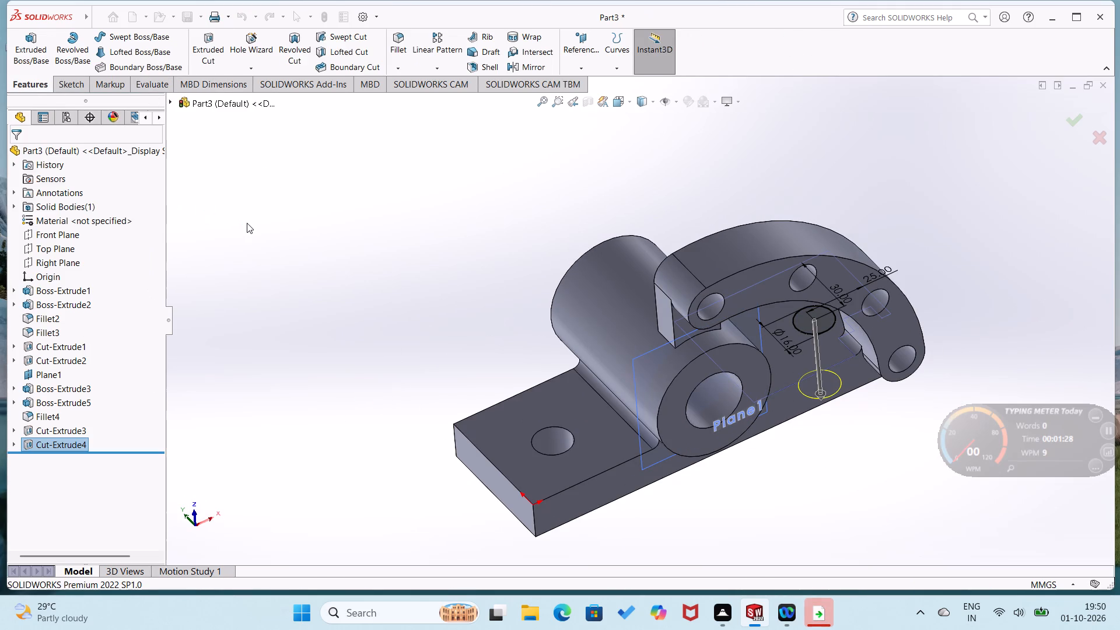
{"action": "left_click", "coordinate": [247, 223]}
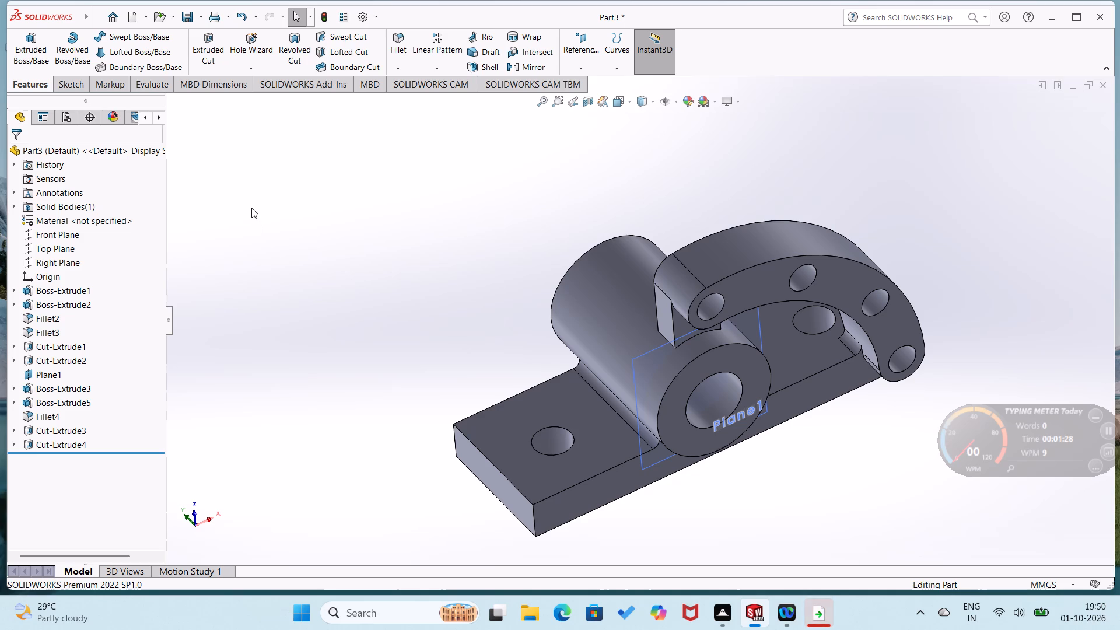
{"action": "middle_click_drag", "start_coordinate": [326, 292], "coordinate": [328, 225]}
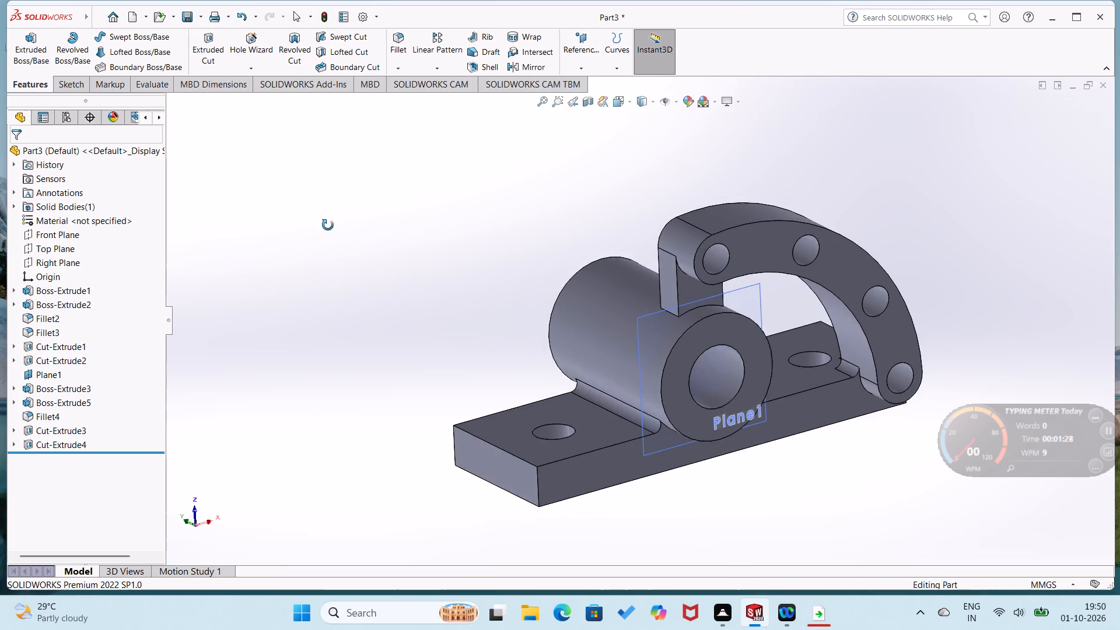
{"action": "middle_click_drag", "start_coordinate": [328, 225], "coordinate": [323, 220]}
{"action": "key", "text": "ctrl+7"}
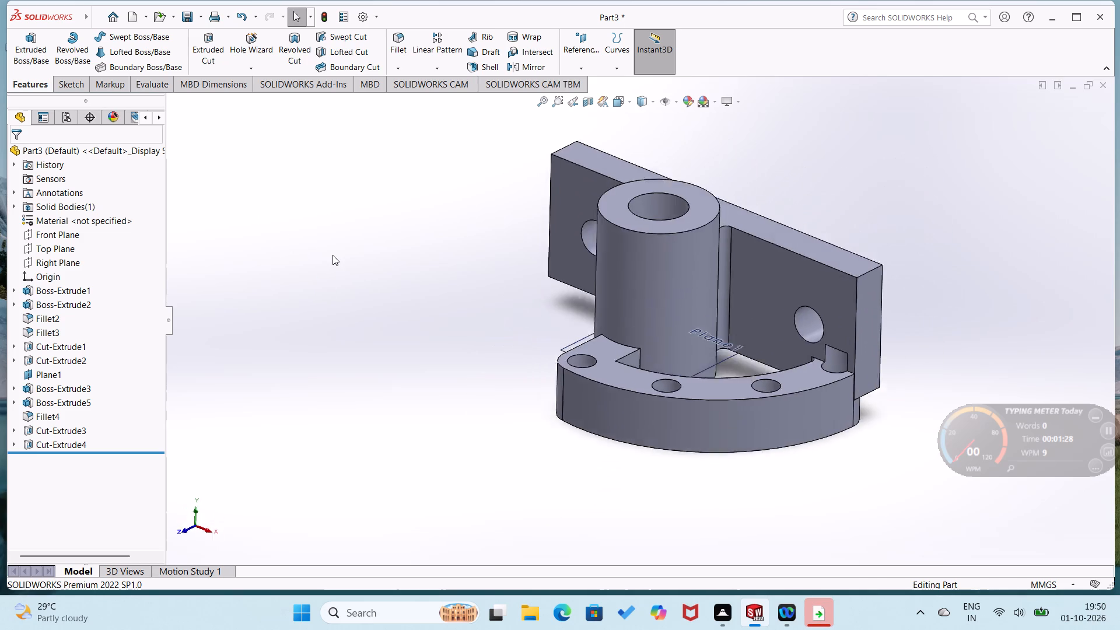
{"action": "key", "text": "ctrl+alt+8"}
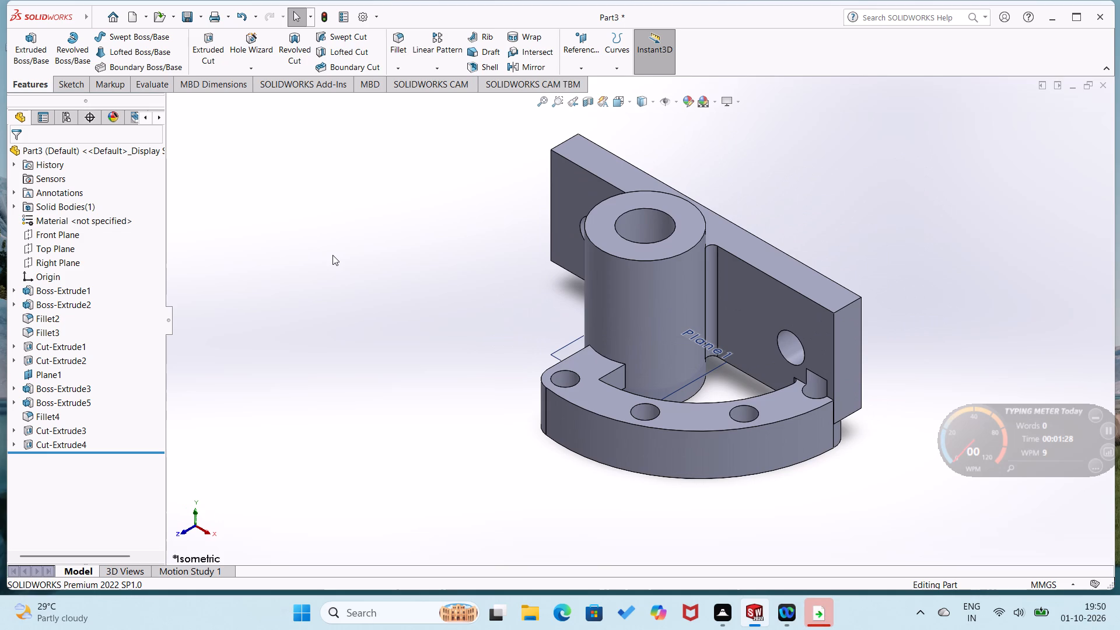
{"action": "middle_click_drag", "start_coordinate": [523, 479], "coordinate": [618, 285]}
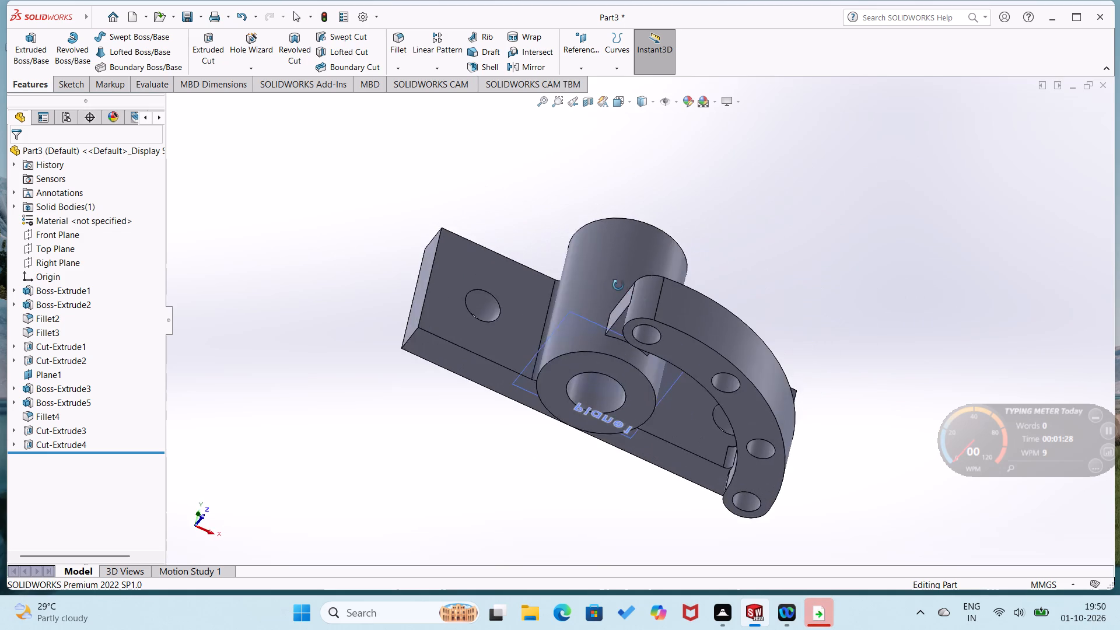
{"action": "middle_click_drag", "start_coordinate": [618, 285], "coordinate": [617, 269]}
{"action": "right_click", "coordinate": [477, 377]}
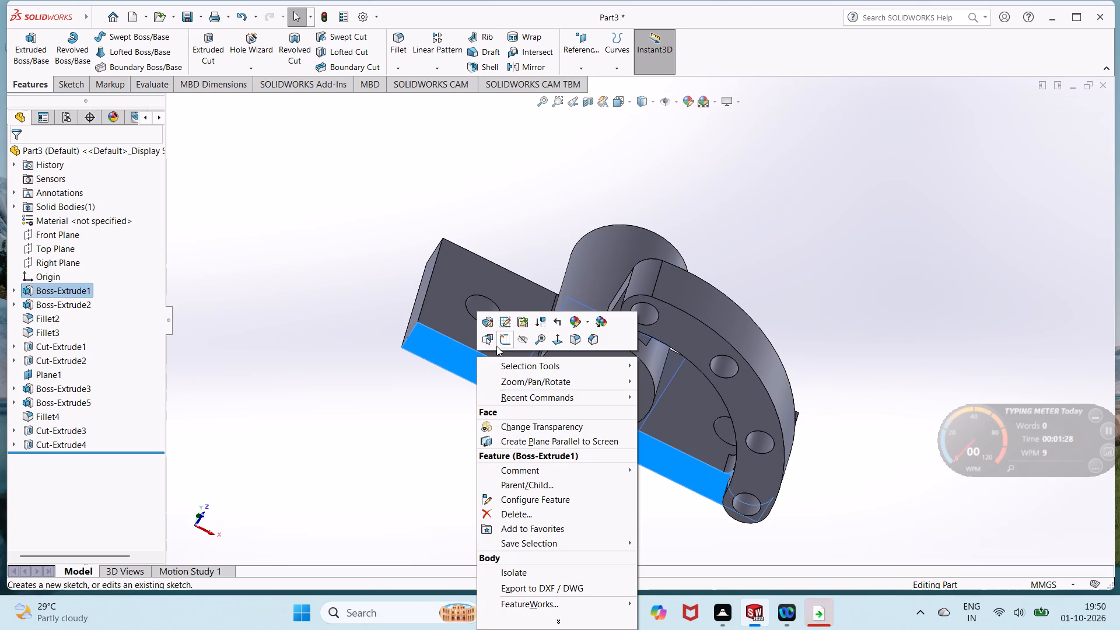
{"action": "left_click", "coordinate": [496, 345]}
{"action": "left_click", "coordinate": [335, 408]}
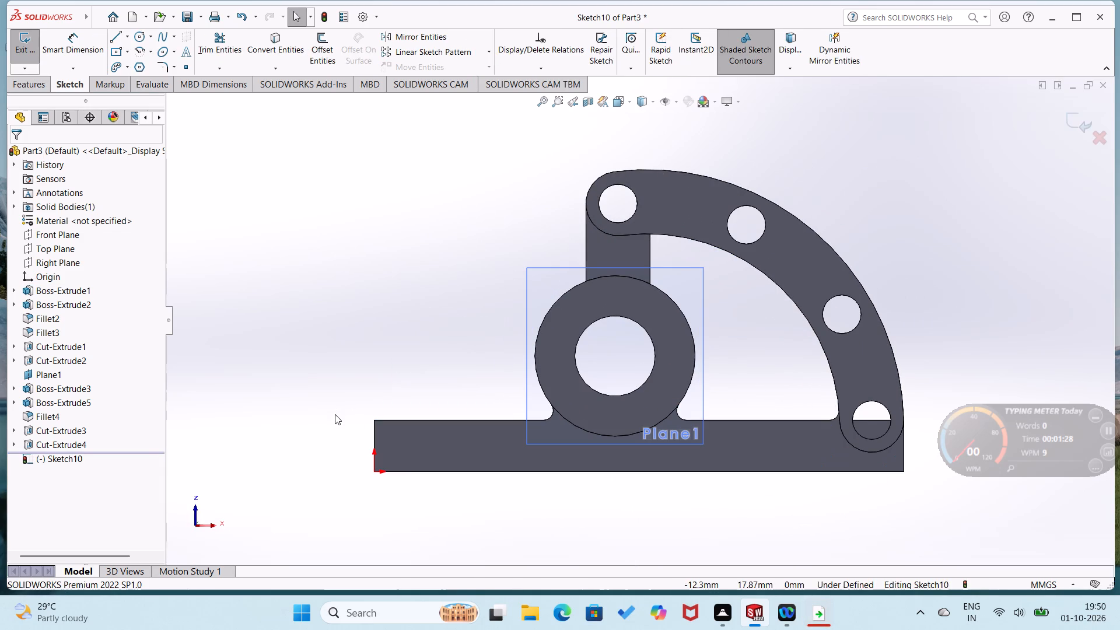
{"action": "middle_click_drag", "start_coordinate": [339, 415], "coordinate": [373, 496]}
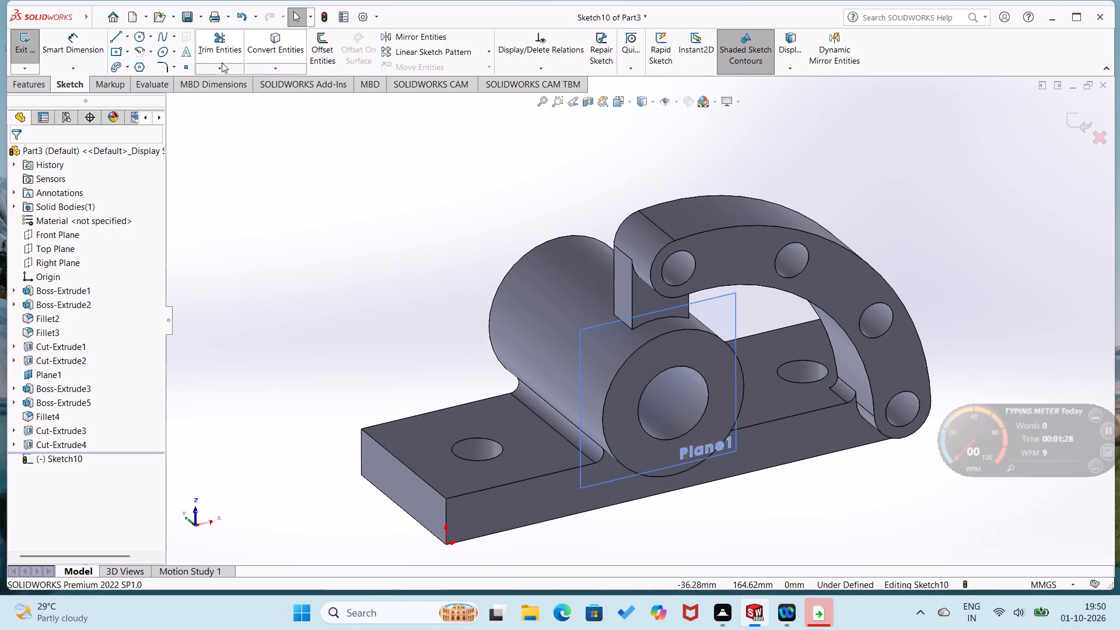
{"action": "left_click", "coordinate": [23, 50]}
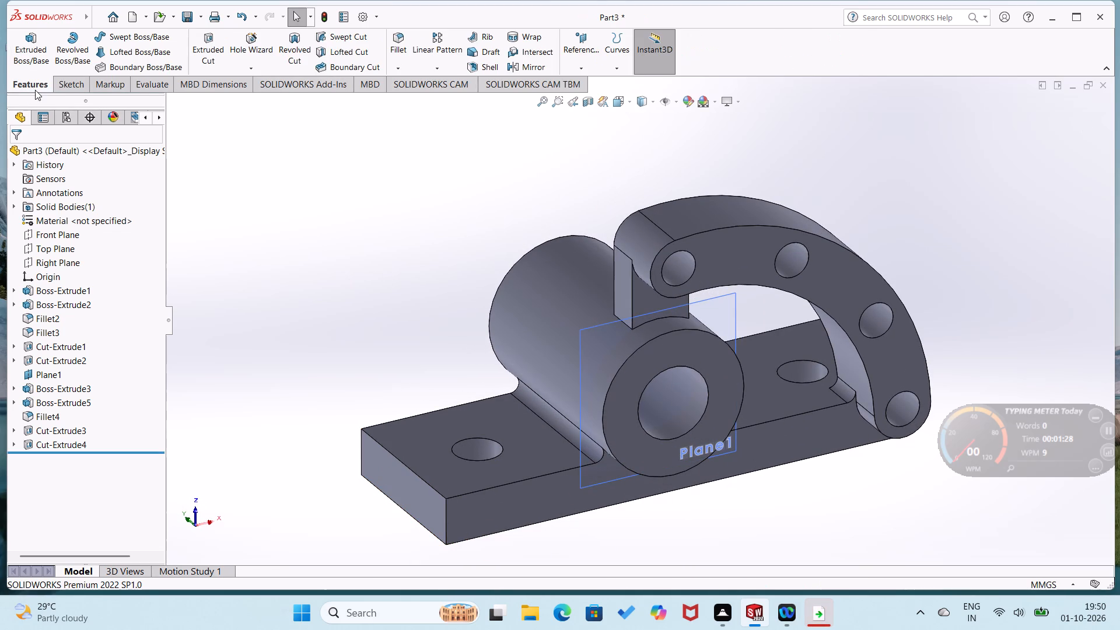
Fillet the plate's upper short end edge away from the arm and the adjoining upper front long edge with a 1 mm radius.
{"action": "left_click", "coordinate": [35, 87]}
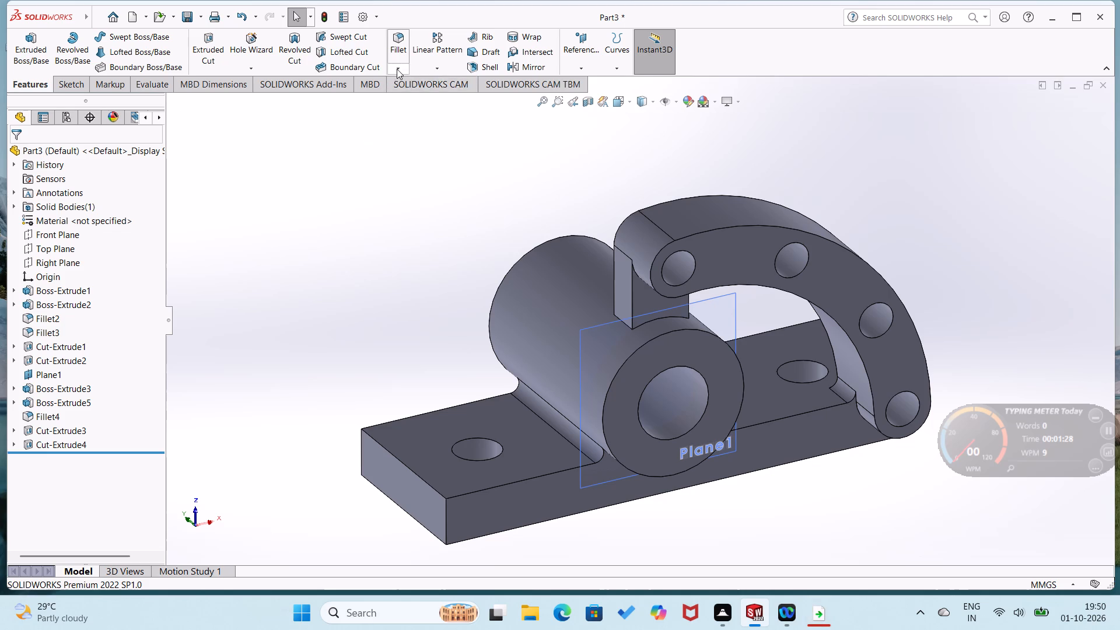
{"action": "left_click", "coordinate": [397, 69]}
{"action": "left_click", "coordinate": [411, 86]}
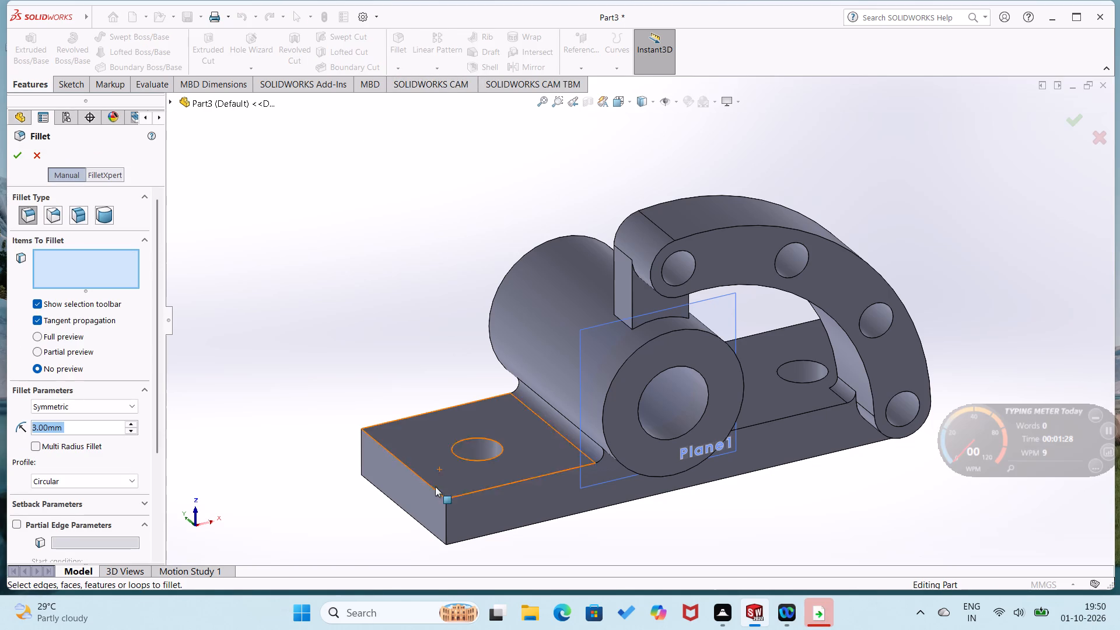
{"action": "key", "text": "1"}
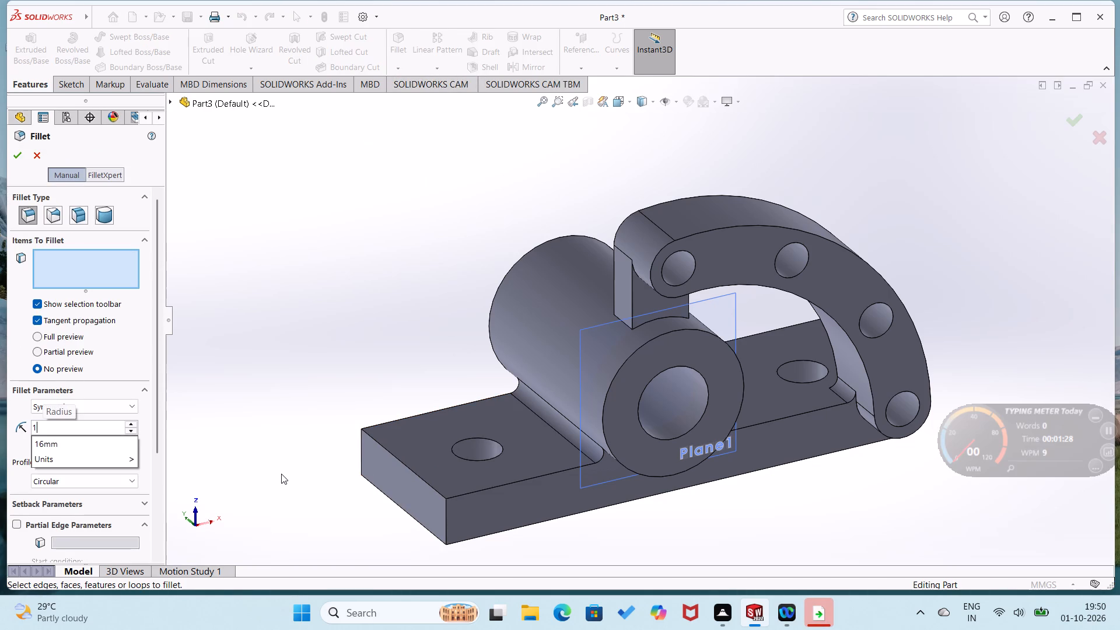
{"action": "key", "text": "Return"}
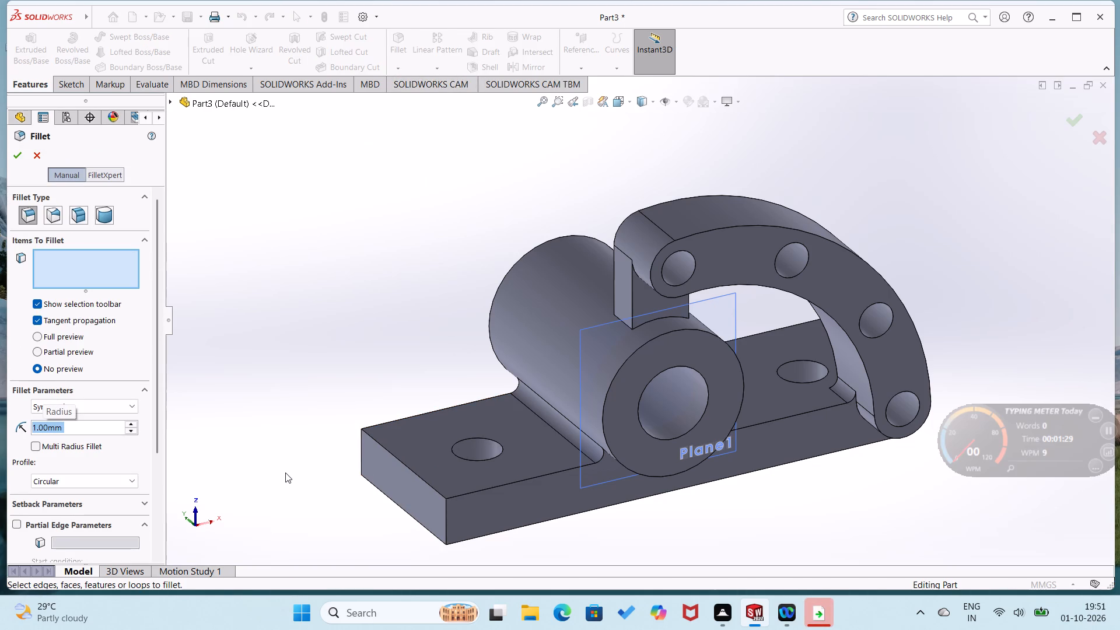
{"action": "left_click", "coordinate": [411, 469]}
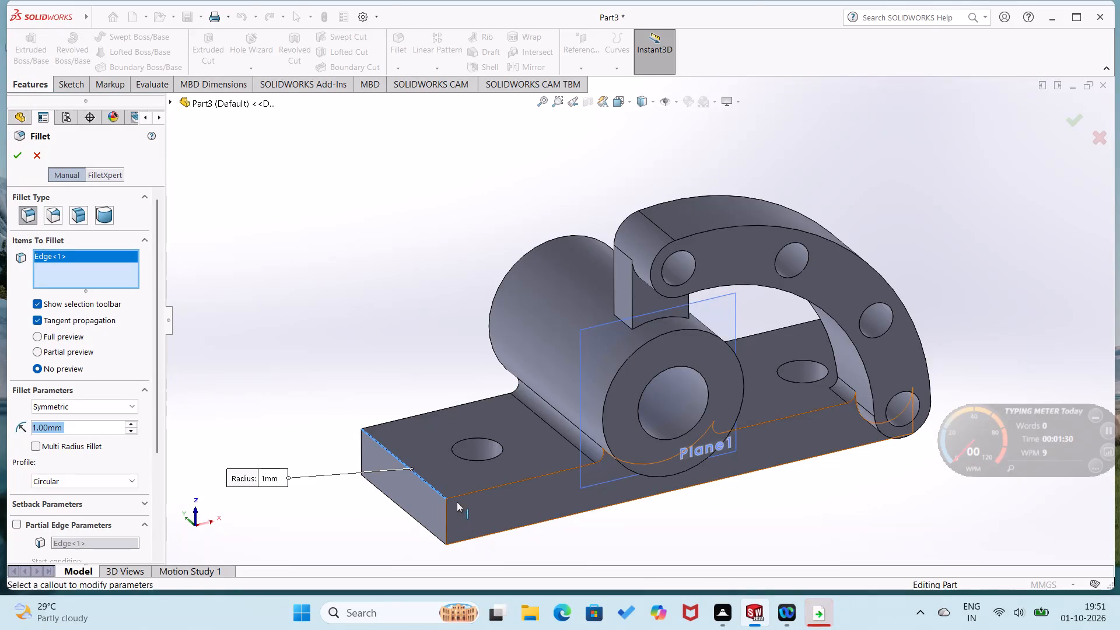
{"action": "left_click", "coordinate": [457, 495]}
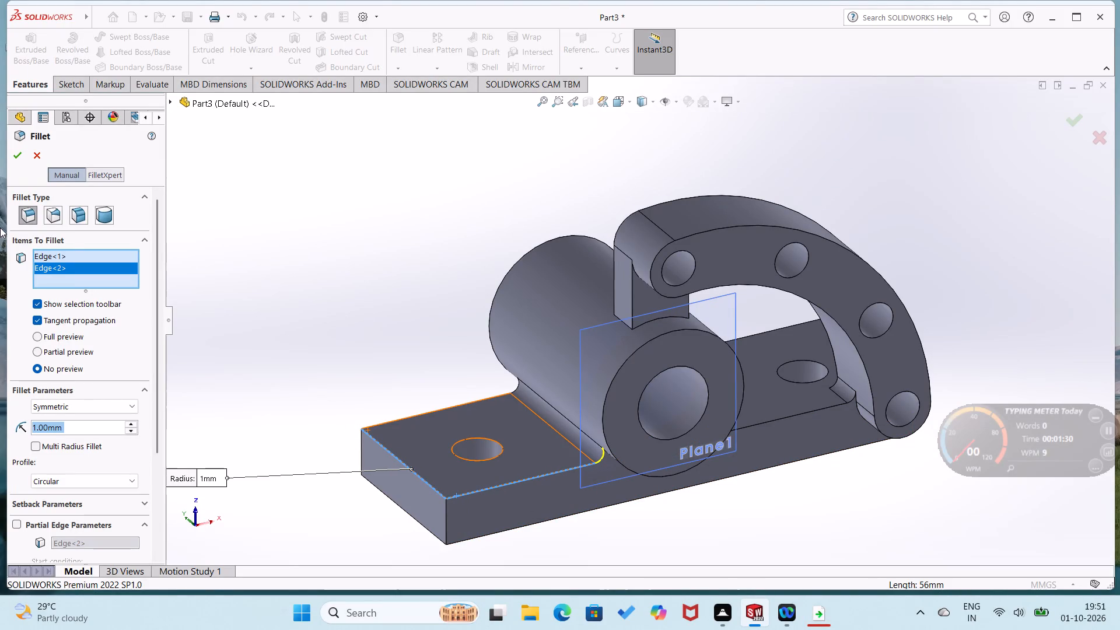
{"action": "left_click", "coordinate": [13, 153]}
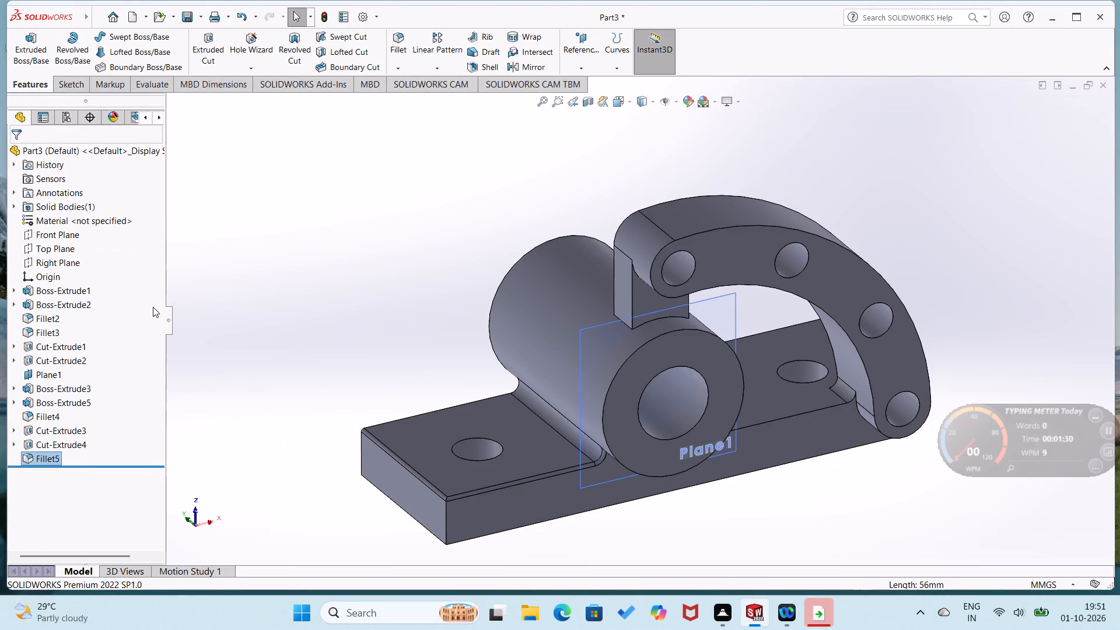
{"action": "left_click", "coordinate": [212, 398]}
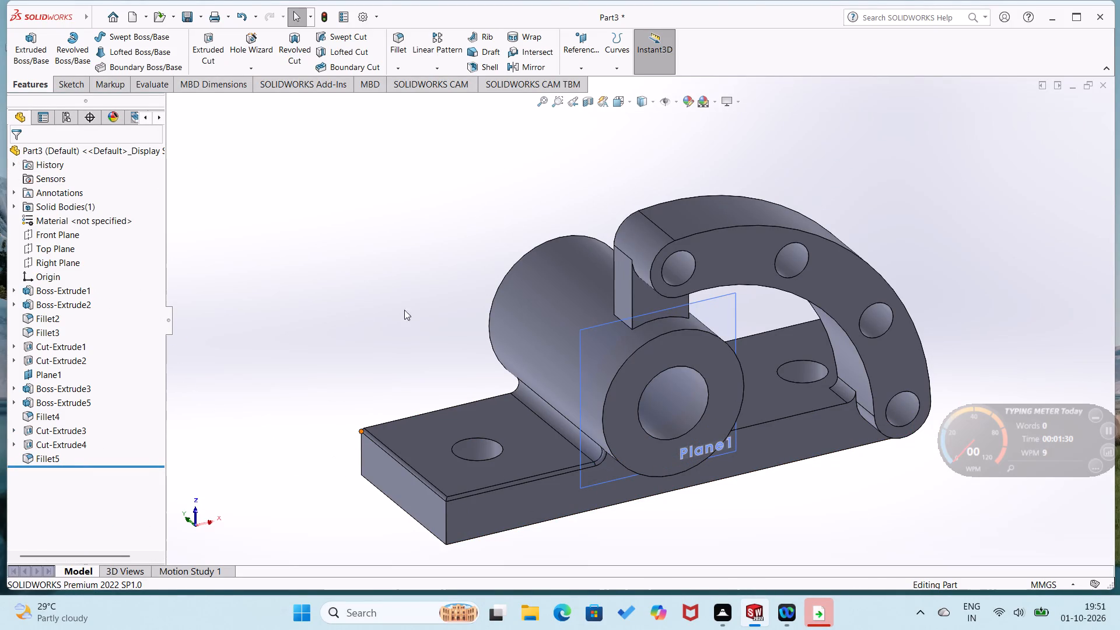
Fillet the plate's vertical front corner edge at the end away from the arm with a 1 mm radius.
{"action": "left_click", "coordinate": [398, 68]}
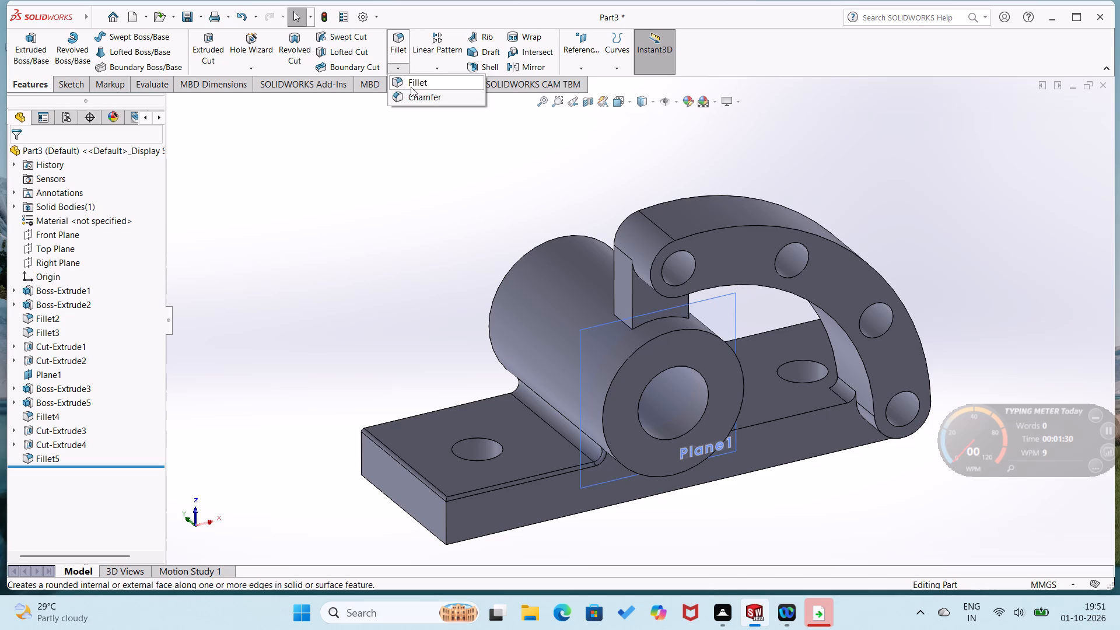
{"action": "left_click", "coordinate": [410, 87]}
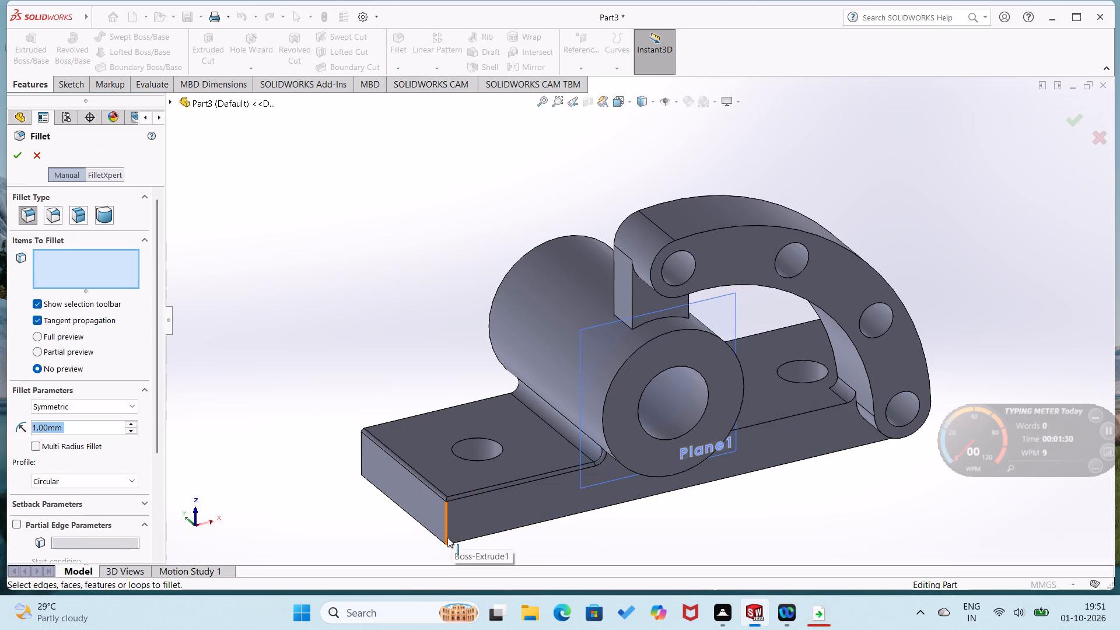
{"action": "left_click", "coordinate": [447, 537]}
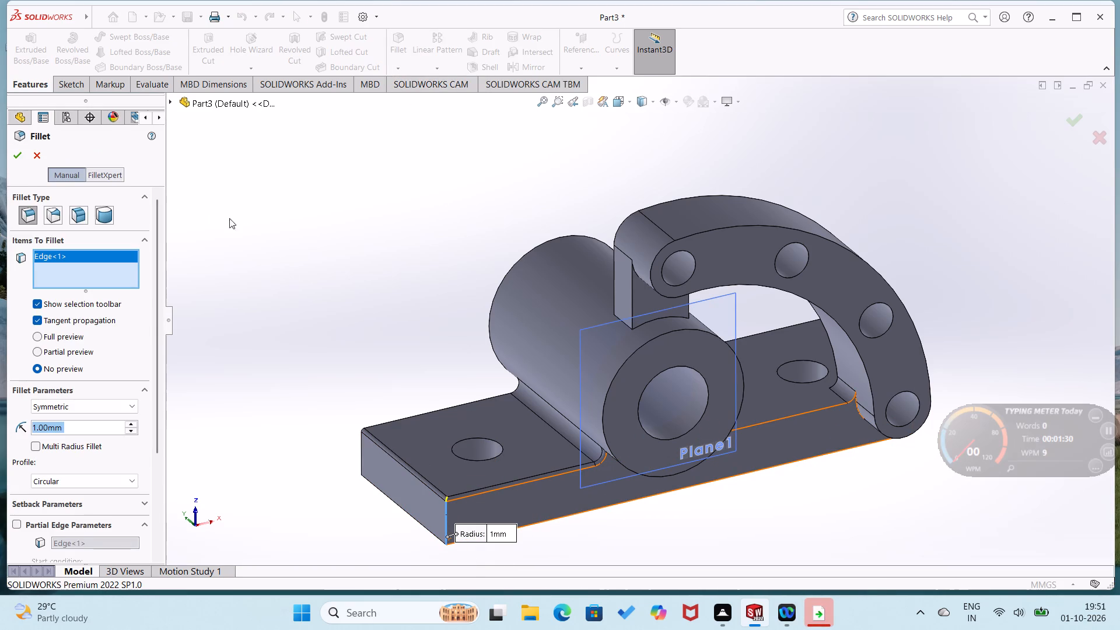
{"action": "left_click", "coordinate": [16, 157]}
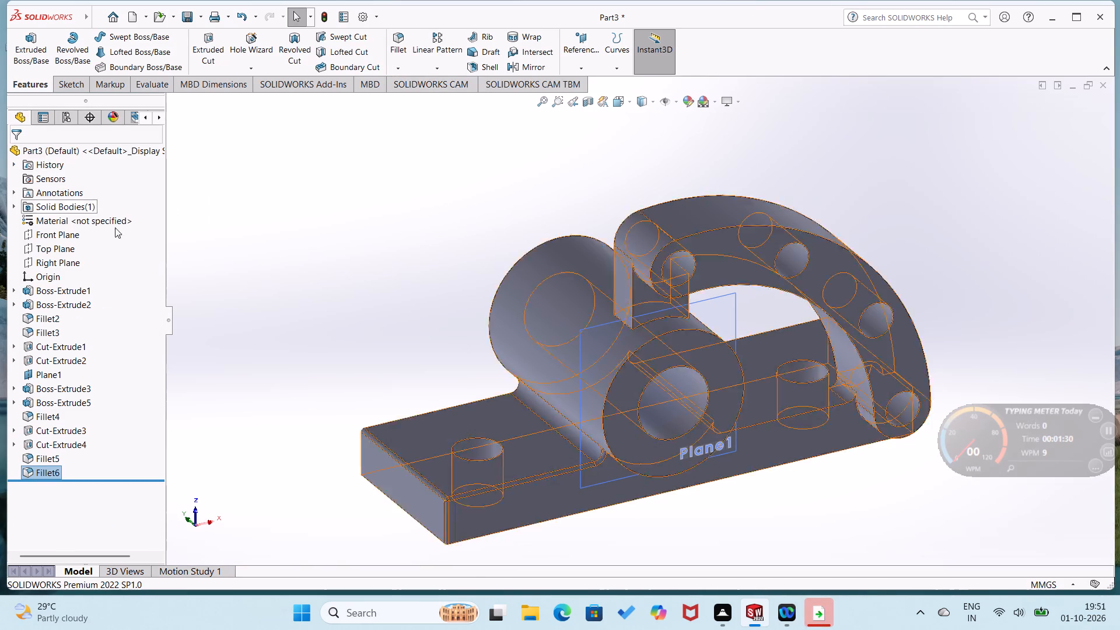
{"action": "left_click", "coordinate": [237, 303]}
Fillet the plate's lower front long edge and its long front side face with a 1 mm radius.
{"action": "middle_click_drag", "start_coordinate": [237, 314], "coordinate": [245, 306]}
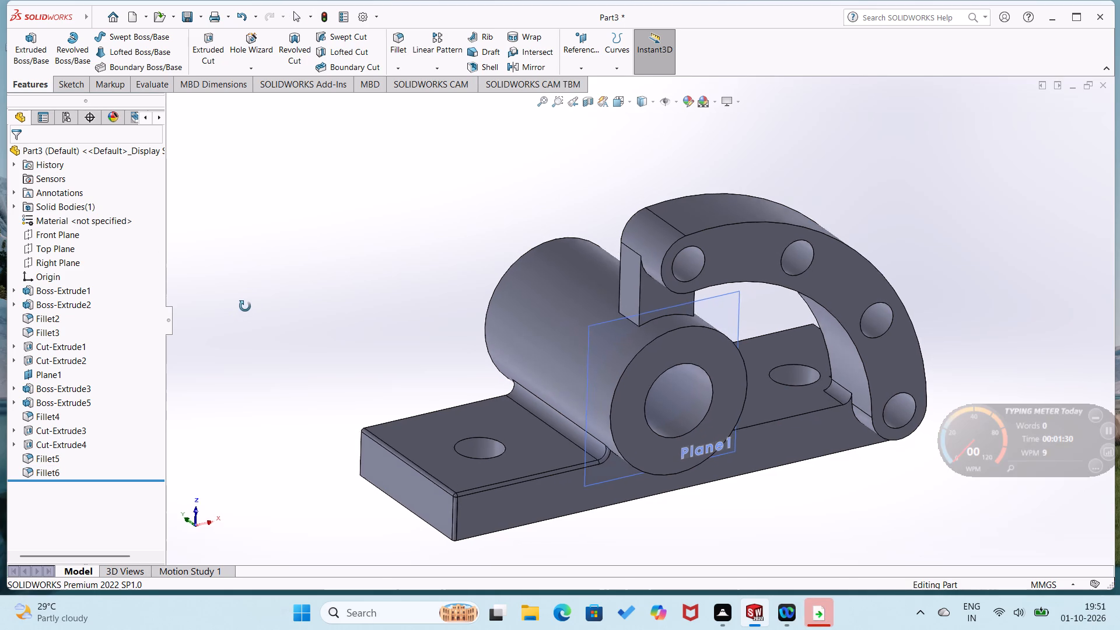
{"action": "middle_click_drag", "start_coordinate": [245, 306], "coordinate": [324, 221]}
{"action": "middle_click_drag", "start_coordinate": [323, 233], "coordinate": [239, 292]}
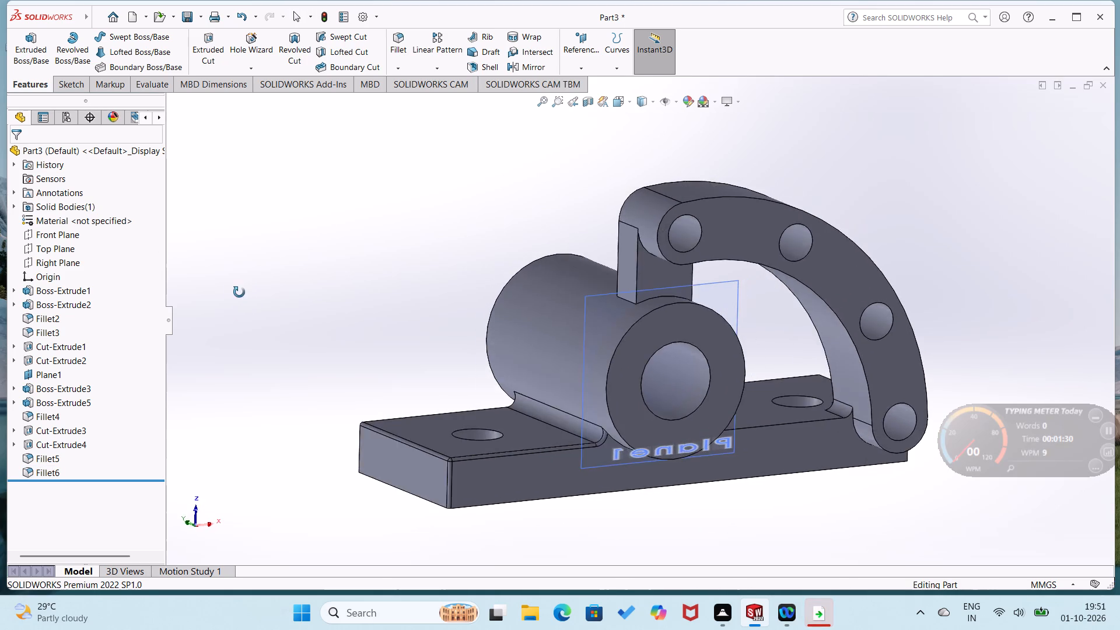
{"action": "middle_click_drag", "start_coordinate": [239, 292], "coordinate": [199, 300]}
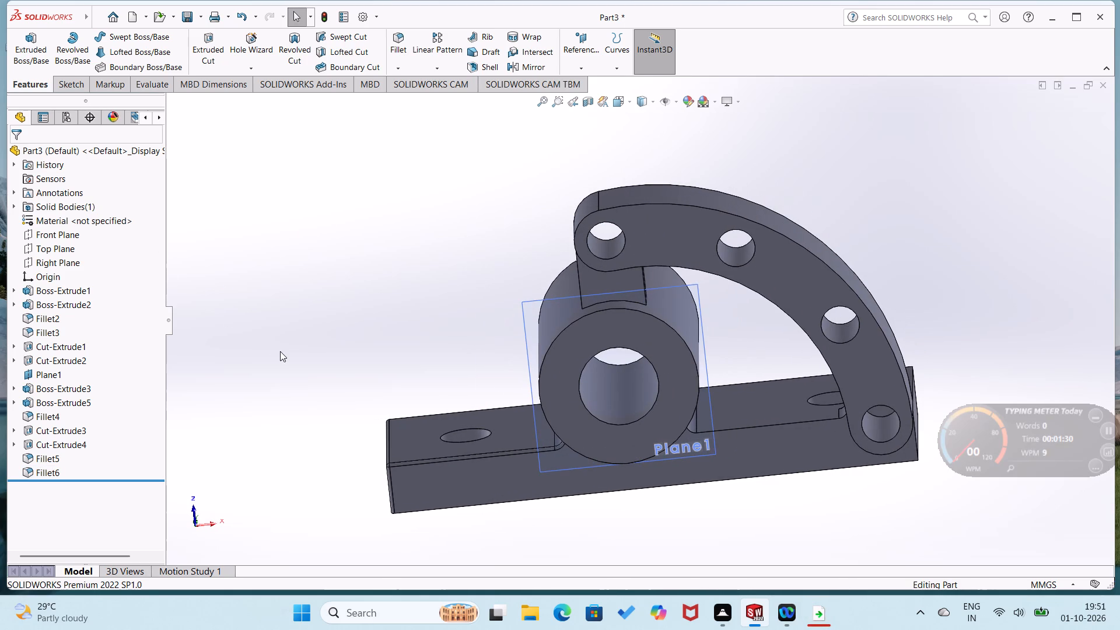
{"action": "left_click", "coordinate": [396, 73]}
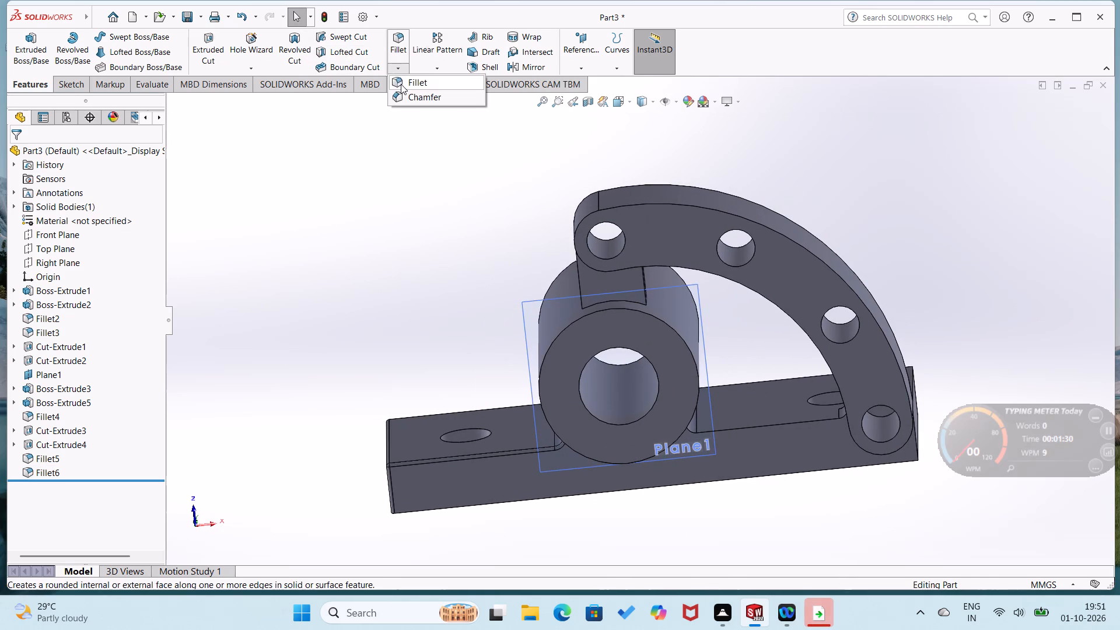
{"action": "left_click", "coordinate": [401, 85]}
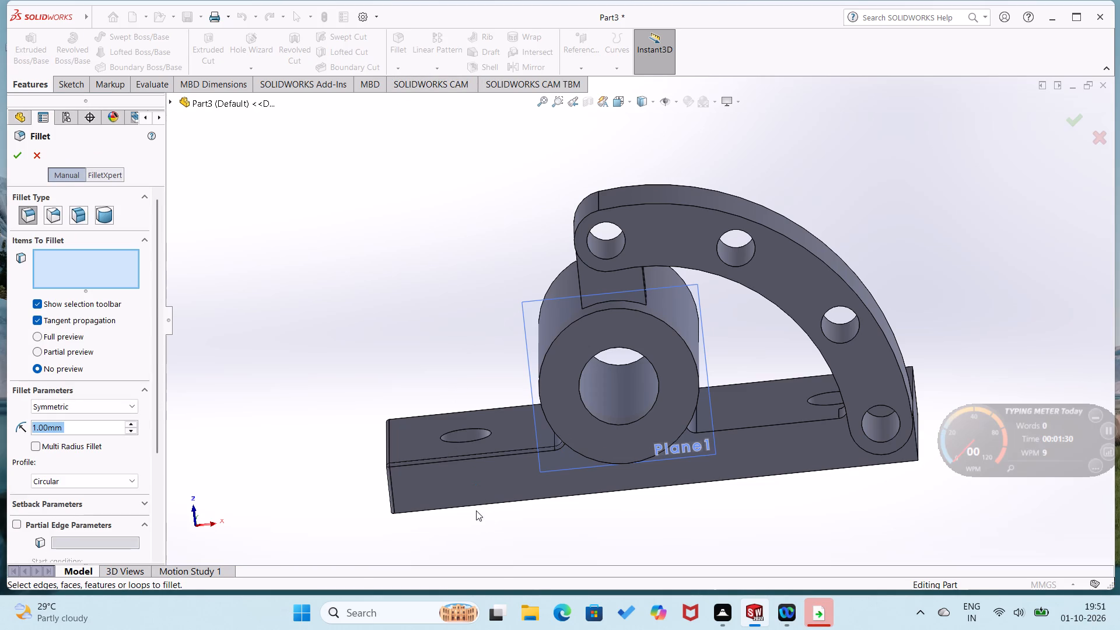
{"action": "left_click", "coordinate": [473, 505]}
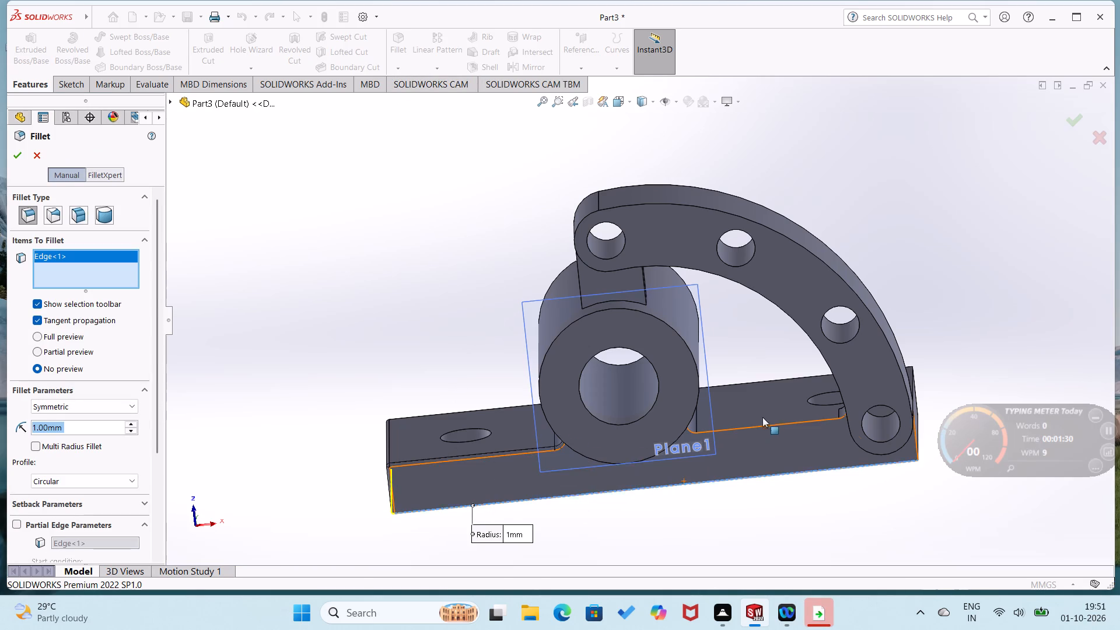
{"action": "left_click", "coordinate": [765, 428]}
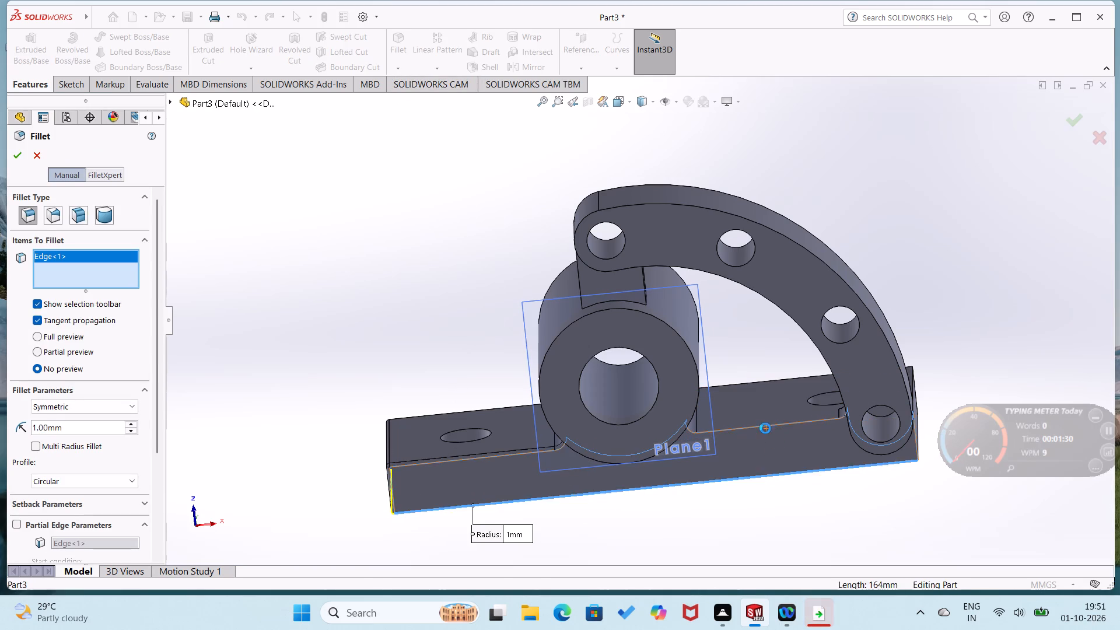
{"action": "left_click", "coordinate": [25, 159]}
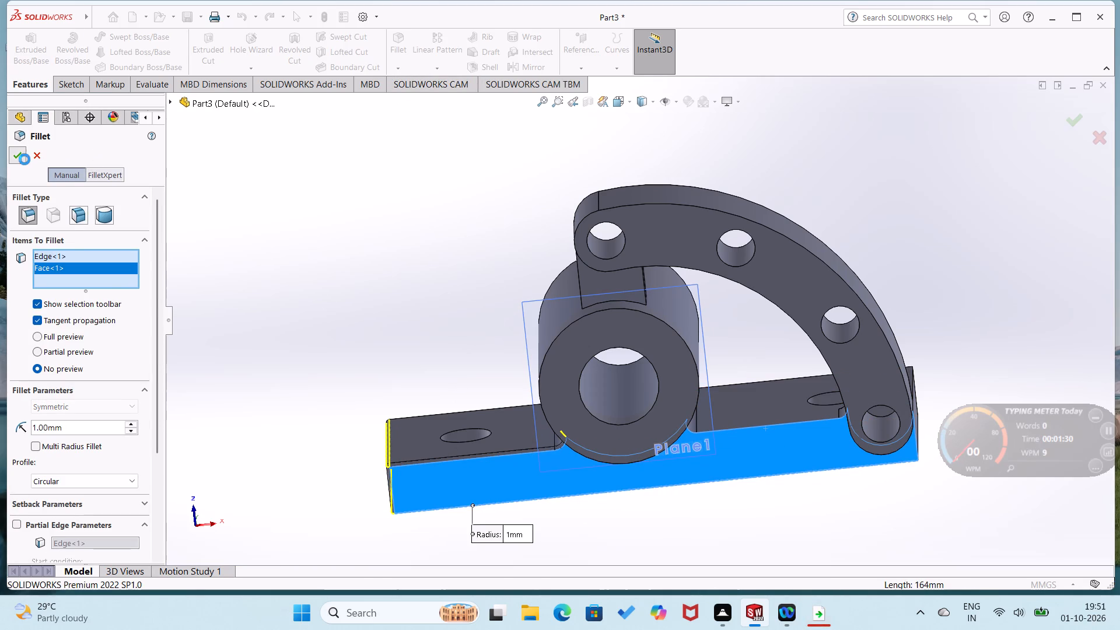
{"action": "left_click", "coordinate": [367, 274]}
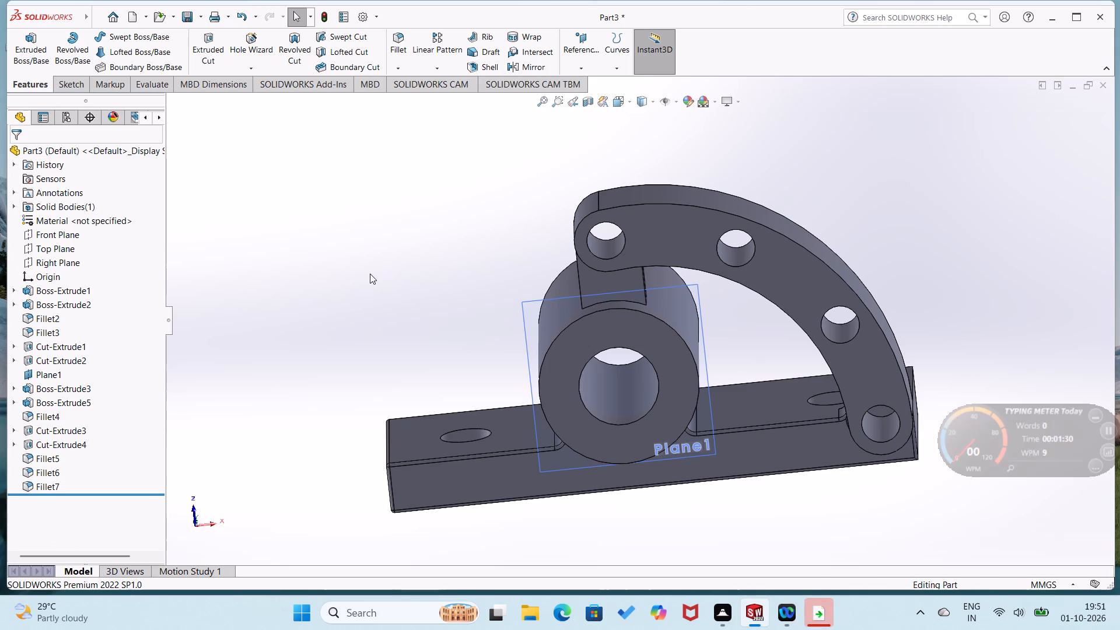
Fillet the outer circular edge and the bore edge on the boss's arm-side end face with a 1 mm radius.
{"action": "middle_click_drag", "start_coordinate": [375, 272], "coordinate": [510, 346]}
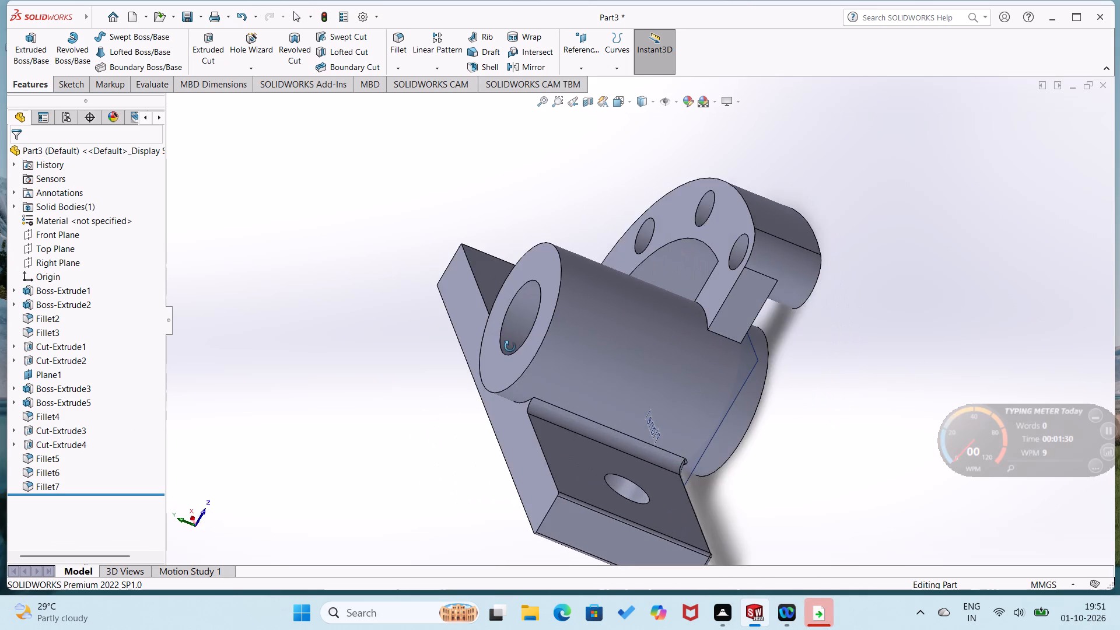
{"action": "middle_click_drag", "start_coordinate": [510, 346], "coordinate": [377, 278]}
{"action": "middle_click_drag", "start_coordinate": [374, 279], "coordinate": [386, 288]}
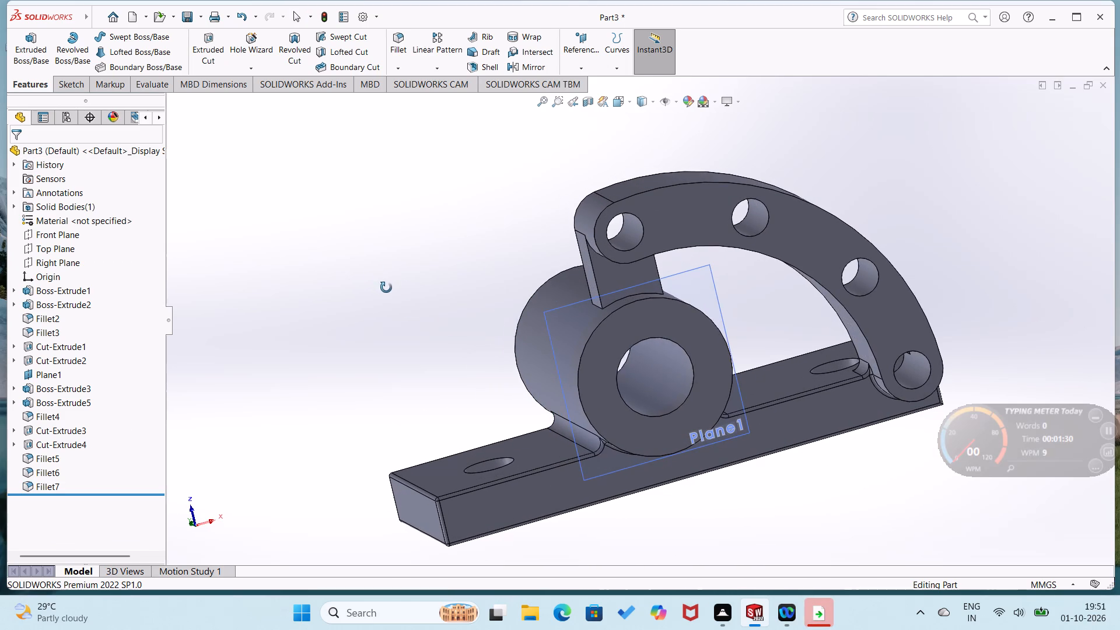
{"action": "middle_click_drag", "start_coordinate": [386, 288], "coordinate": [387, 288]}
{"action": "left_click", "coordinate": [411, 67]}
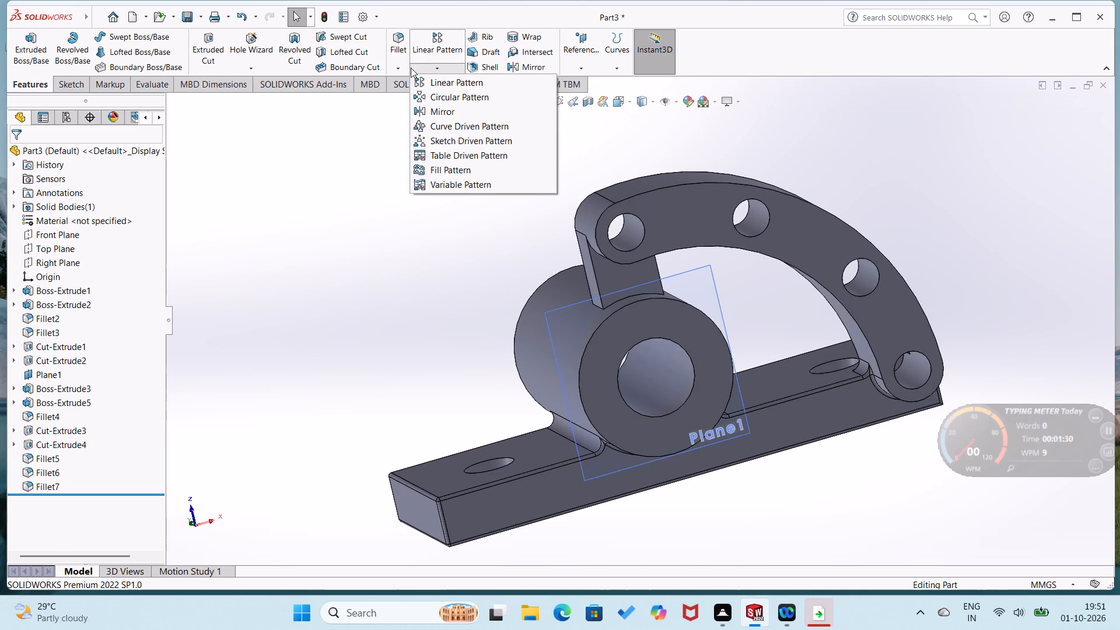
{"action": "left_click", "coordinate": [404, 69]}
{"action": "left_click", "coordinate": [401, 70]}
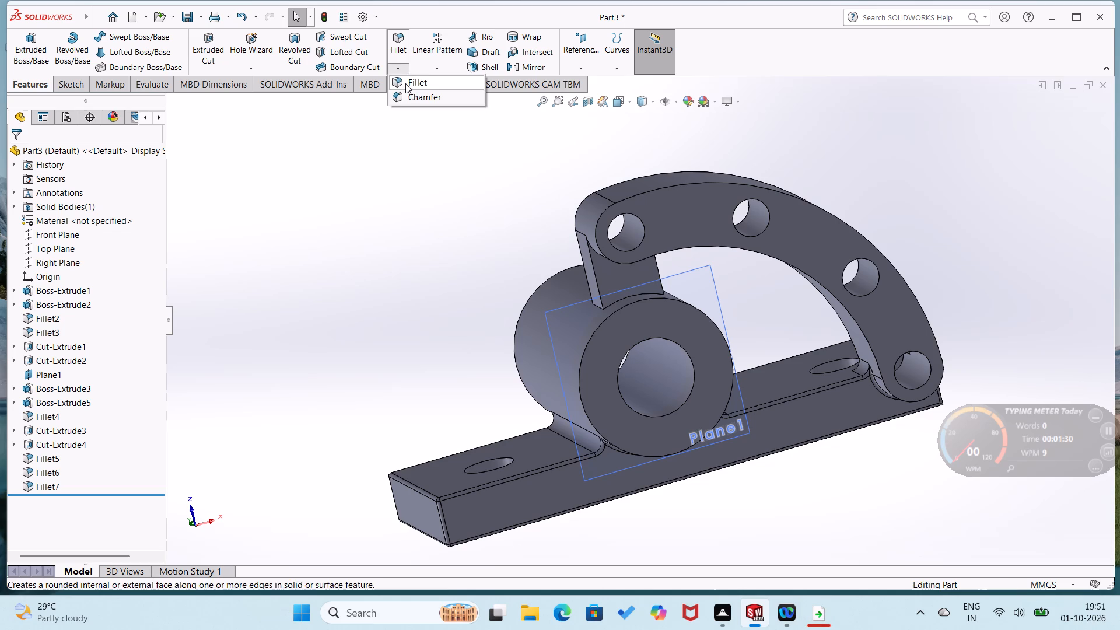
{"action": "left_click", "coordinate": [407, 83]}
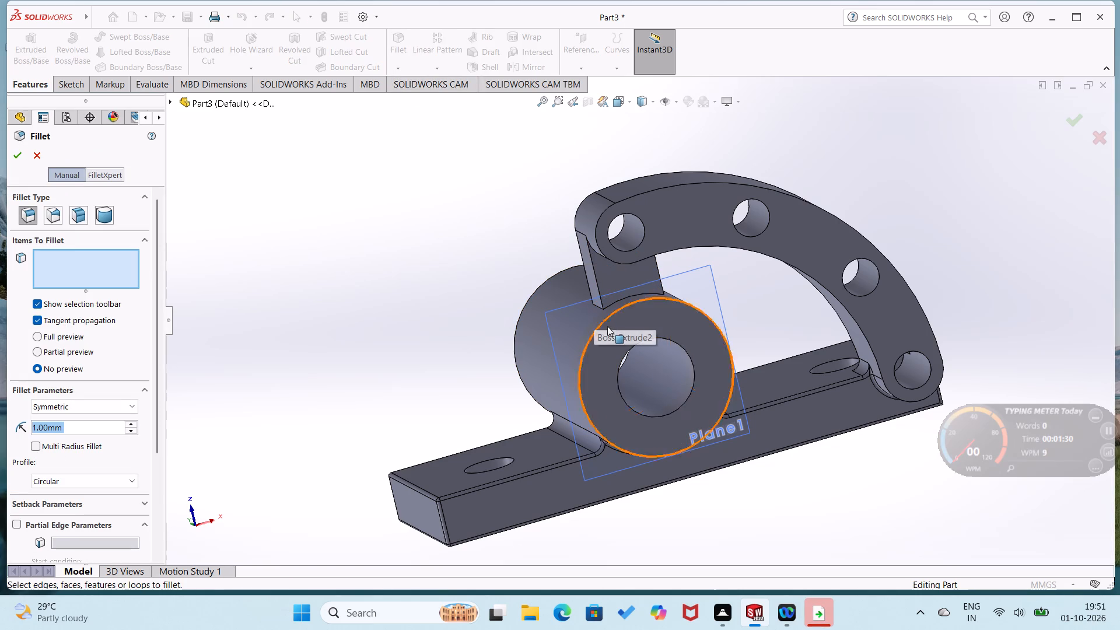
{"action": "left_click", "coordinate": [600, 324]}
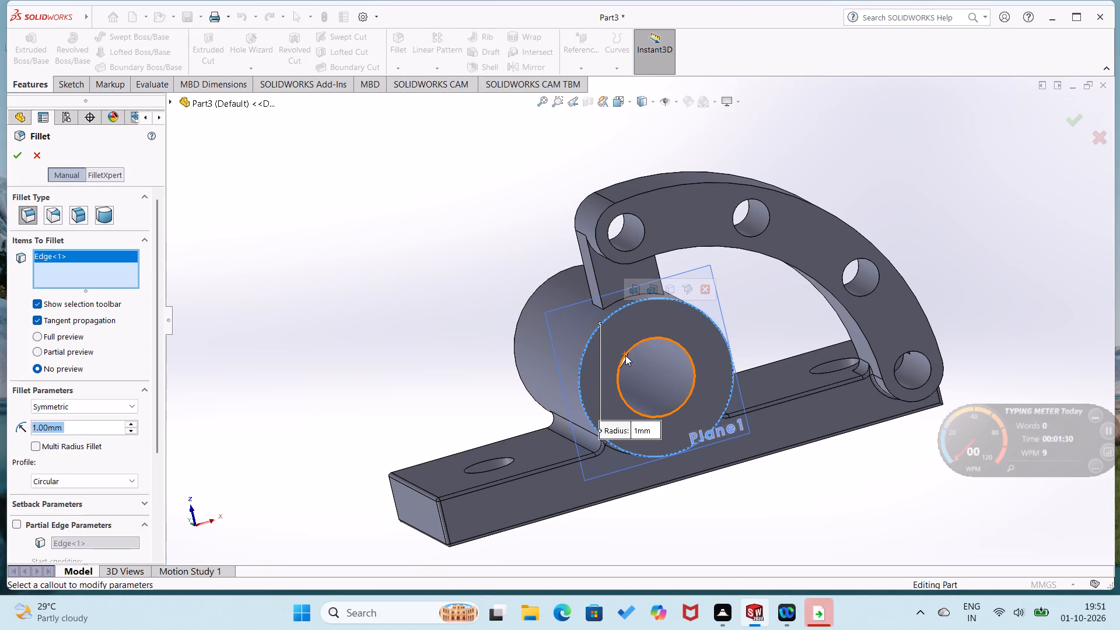
{"action": "left_click", "coordinate": [625, 355]}
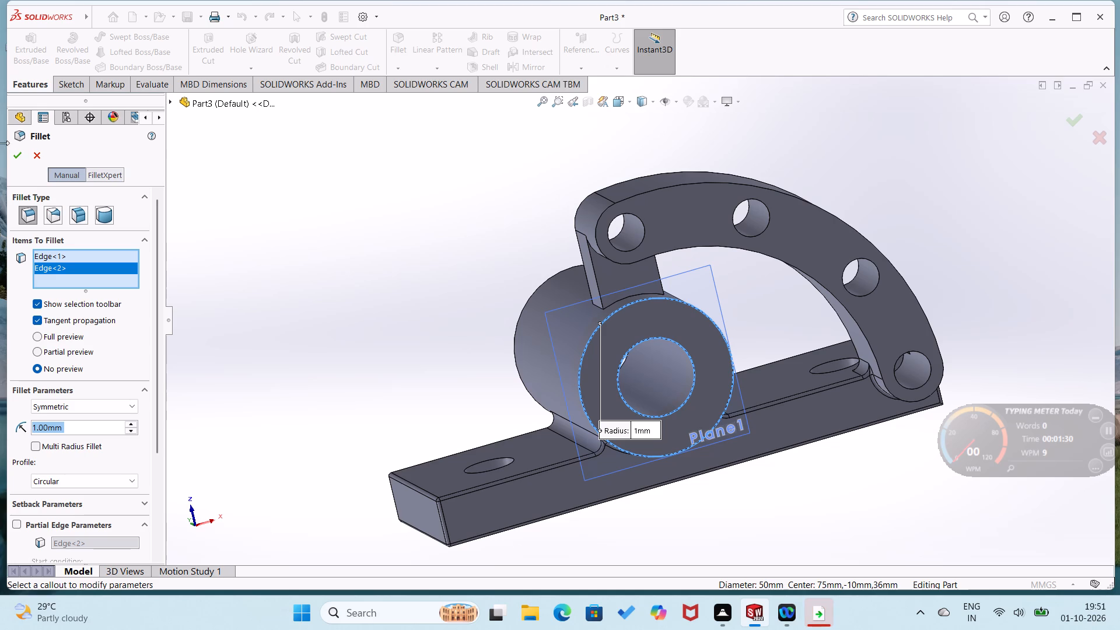
{"action": "left_click", "coordinate": [20, 155]}
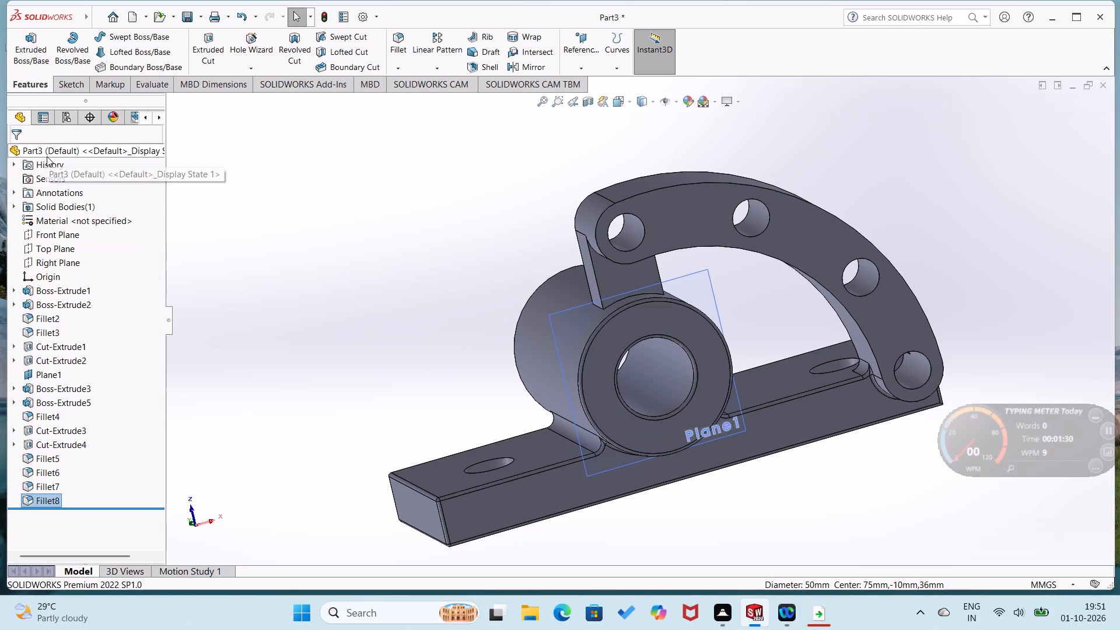
Fillet the arm's front face, its outer and inner arc edges, and the two hole edges nearest the tab with a 1 mm radius.
{"action": "left_click", "coordinate": [401, 66]}
{"action": "left_click", "coordinate": [409, 77]}
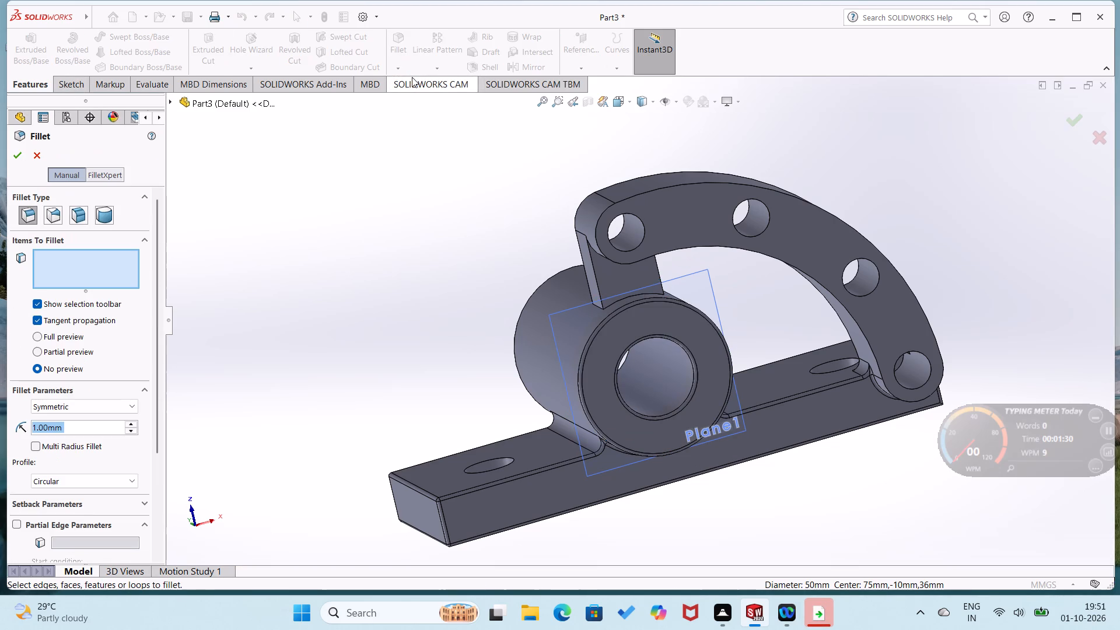
{"action": "left_click", "coordinate": [645, 191]}
{"action": "left_click", "coordinate": [678, 247]}
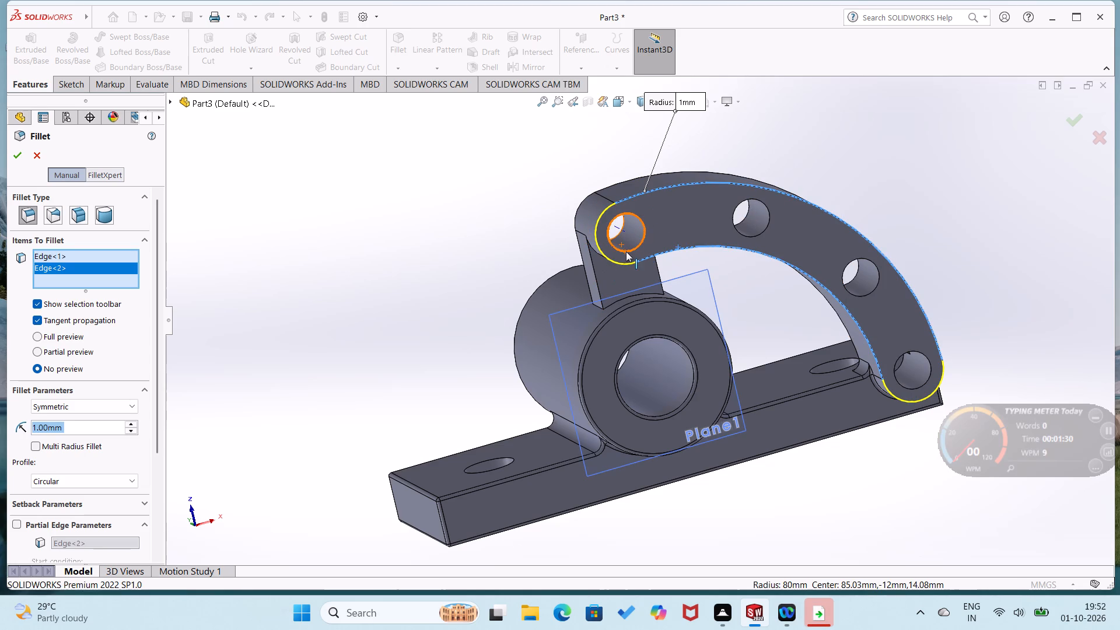
{"action": "left_click", "coordinate": [643, 240]}
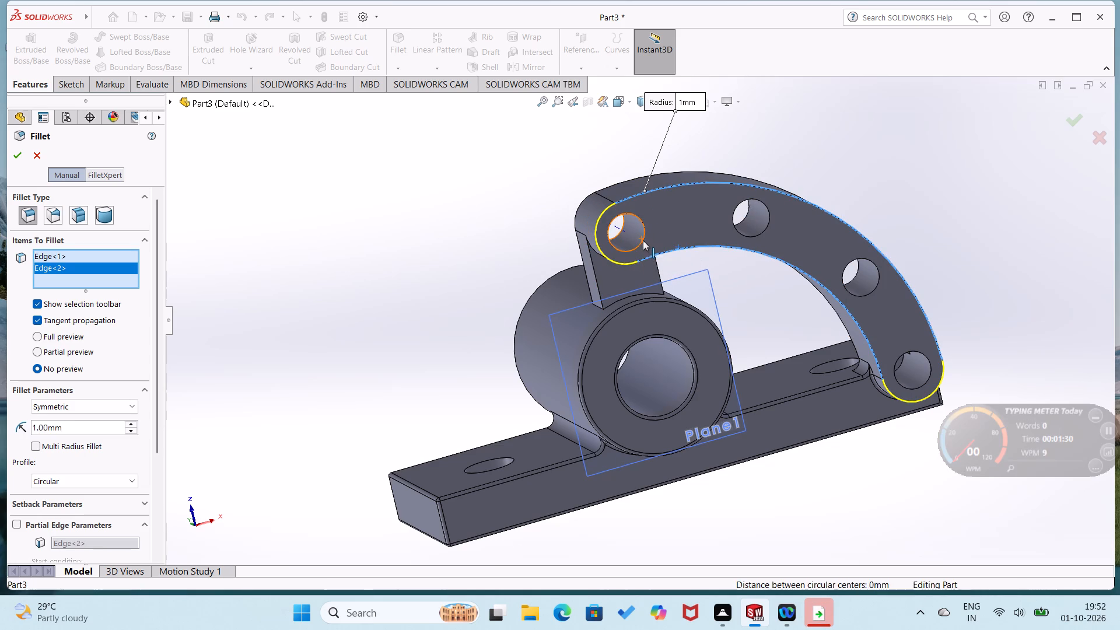
{"action": "left_click", "coordinate": [759, 235]}
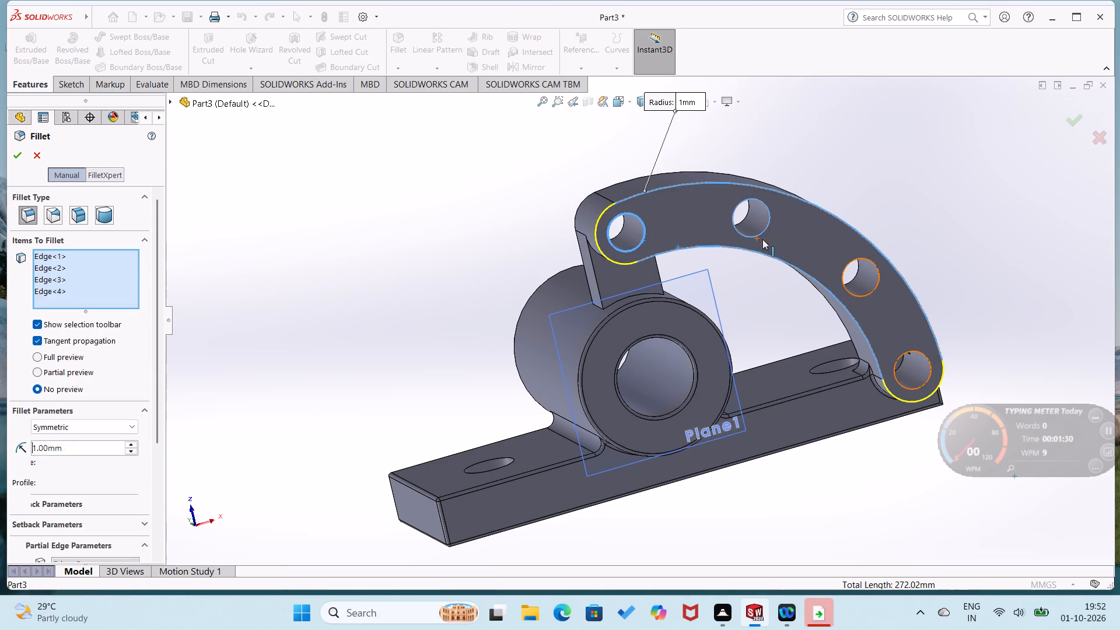
{"action": "left_click", "coordinate": [845, 262]}
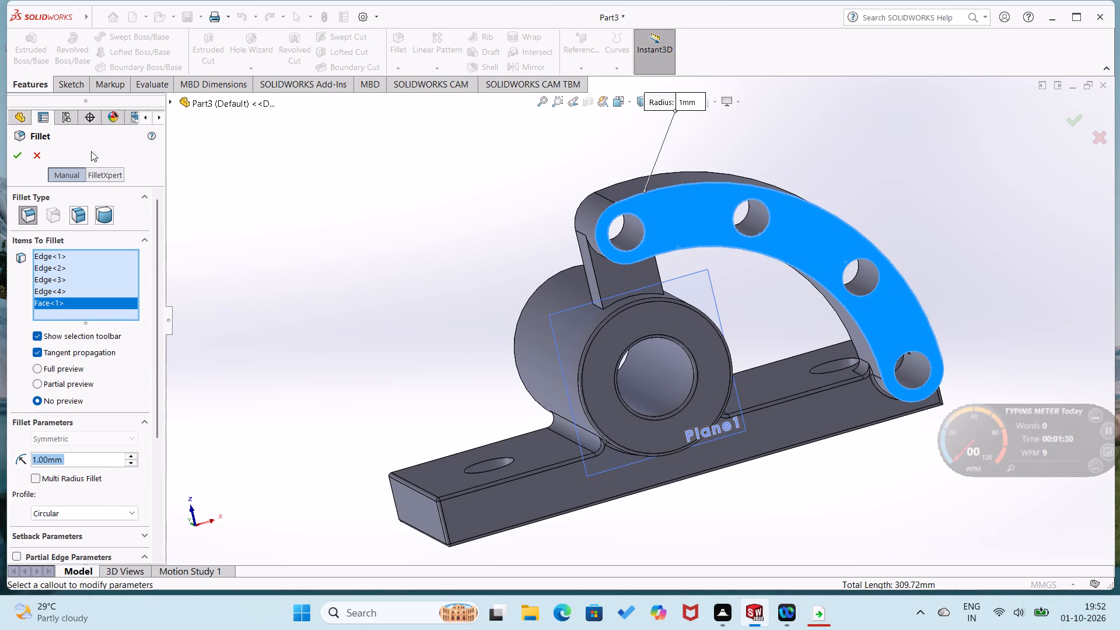
{"action": "left_click", "coordinate": [17, 152]}
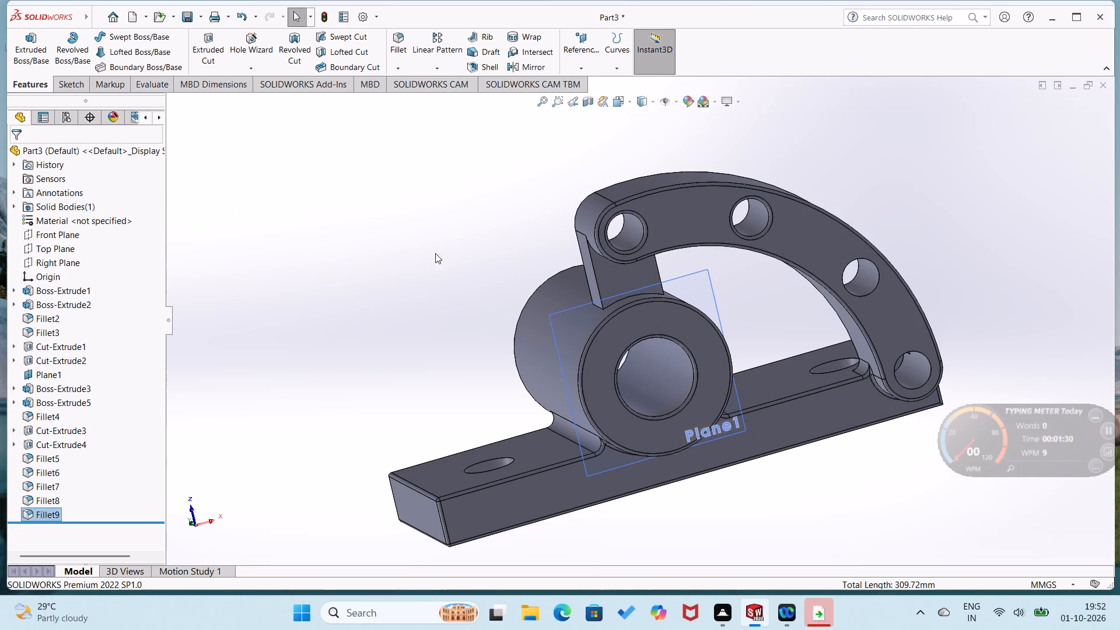
Fillet the arm's remaining two front hole edges, the tab's front and side base edges, and three of its upright edges with a 1 mm radius.
{"action": "left_click", "coordinate": [400, 69]}
{"action": "left_click", "coordinate": [408, 86]}
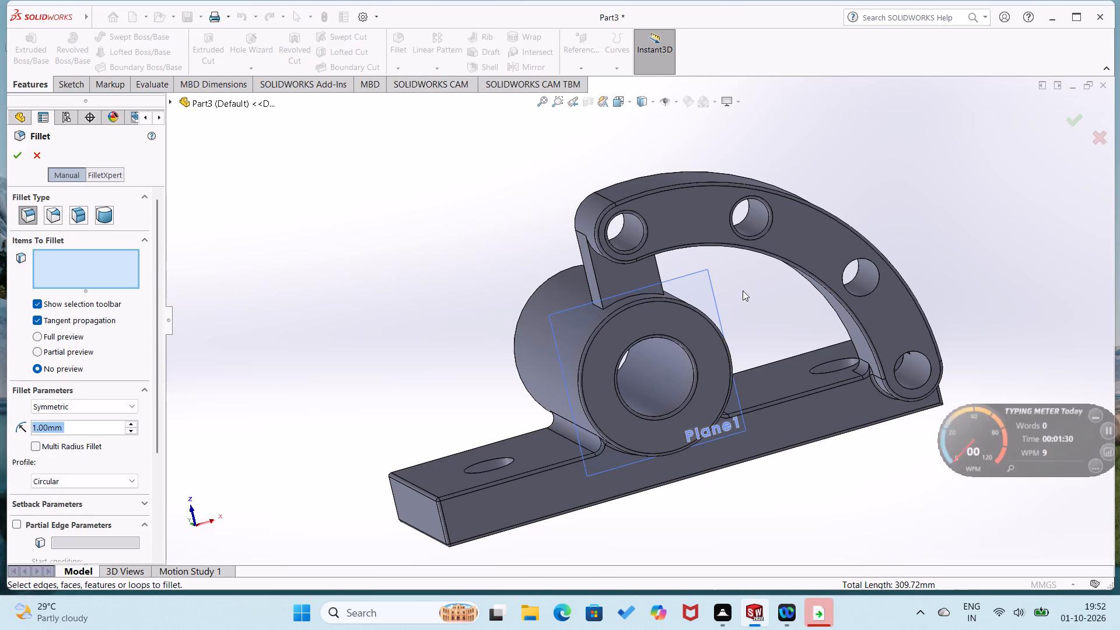
{"action": "left_click", "coordinate": [850, 294]}
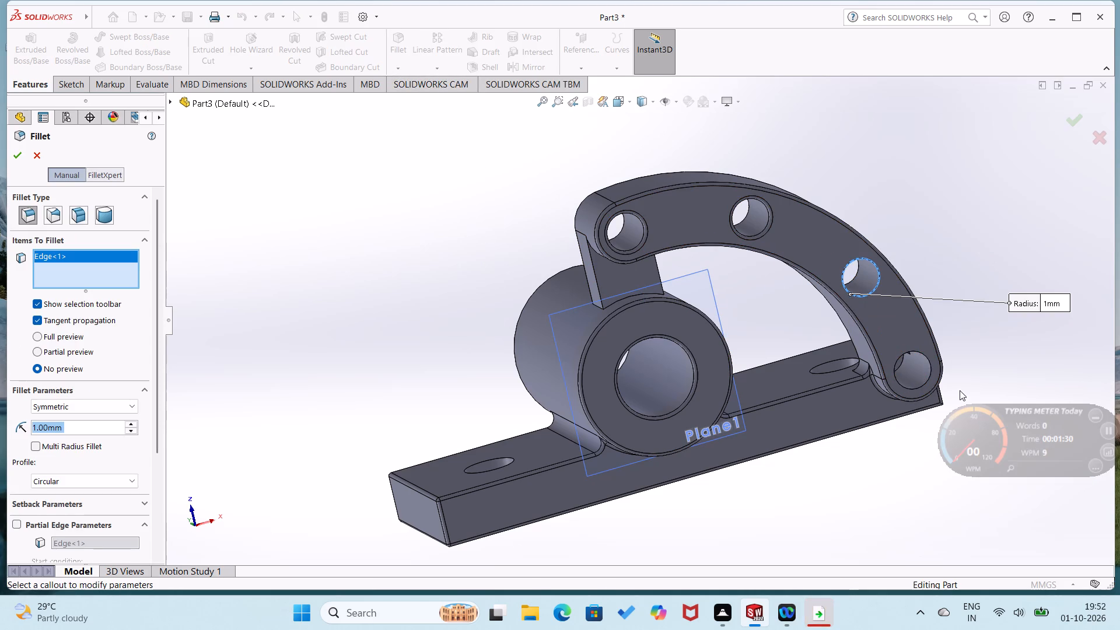
{"action": "left_click", "coordinate": [929, 361]}
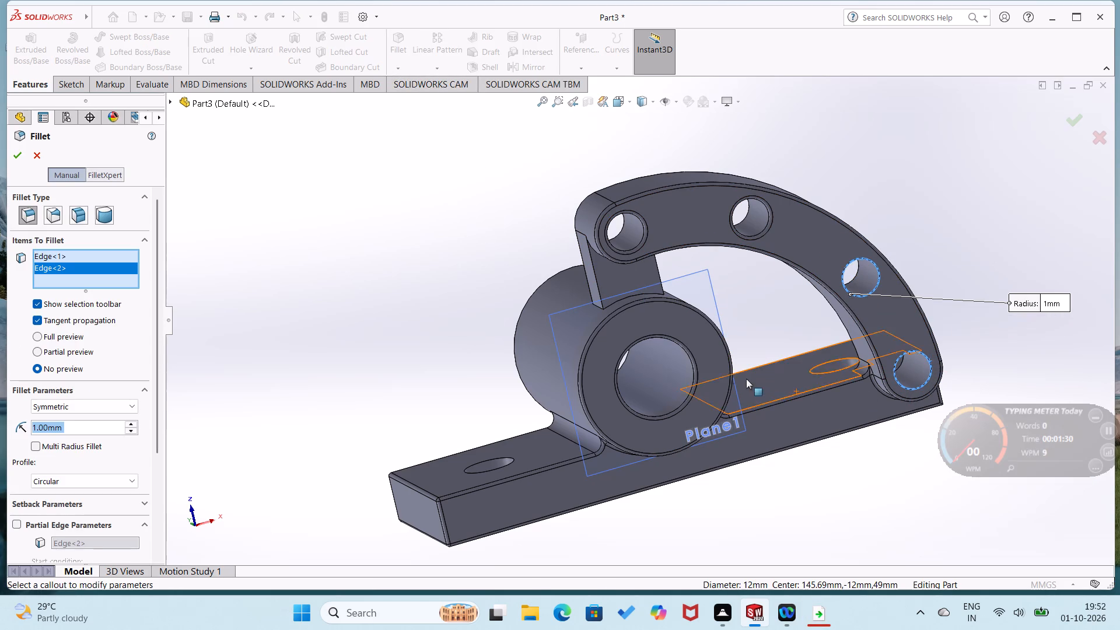
{"action": "scroll", "coordinate": [598, 279], "scroll_direction": "down", "scroll_amount": 2}
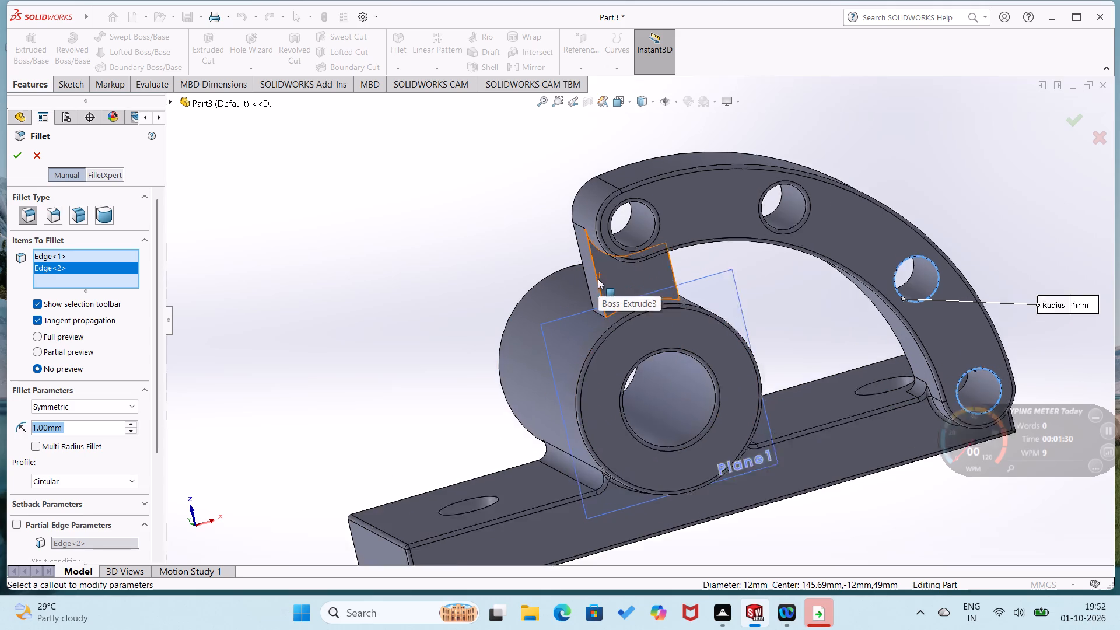
{"action": "scroll", "coordinate": [598, 279], "scroll_direction": "down", "scroll_amount": 3}
{"action": "scroll", "coordinate": [649, 347], "scroll_direction": "down", "scroll_amount": 4}
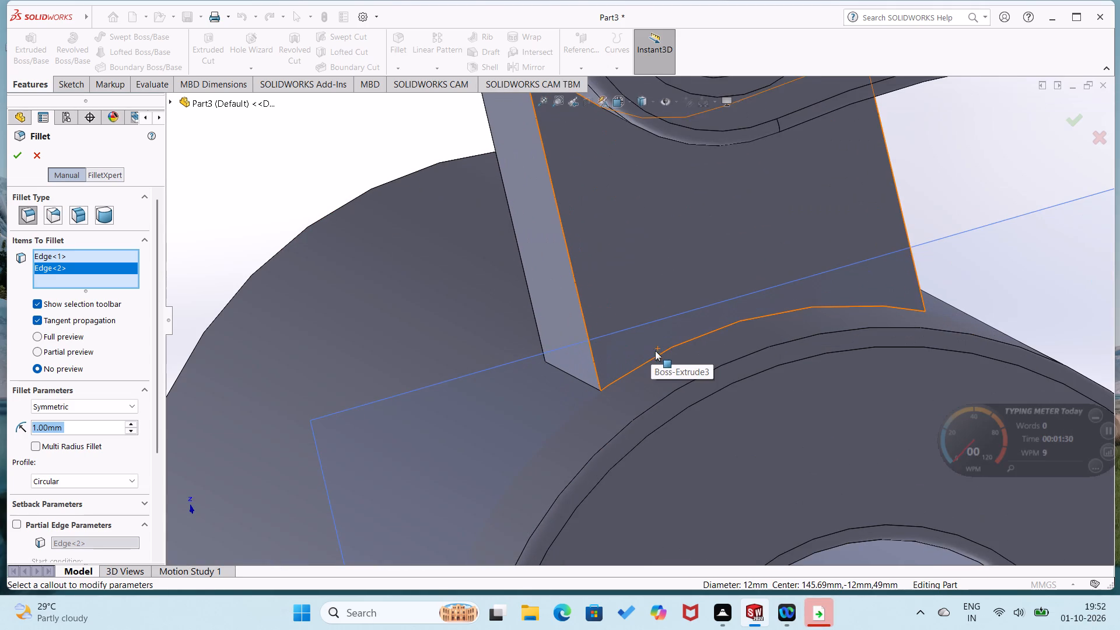
{"action": "left_click", "coordinate": [656, 357]}
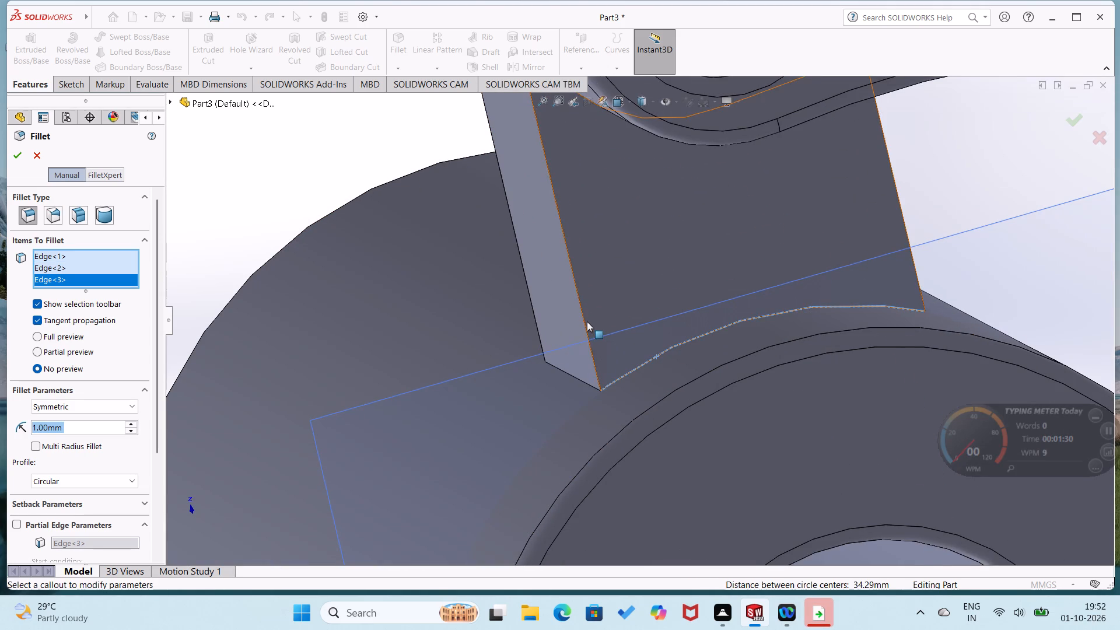
{"action": "left_click", "coordinate": [583, 321]}
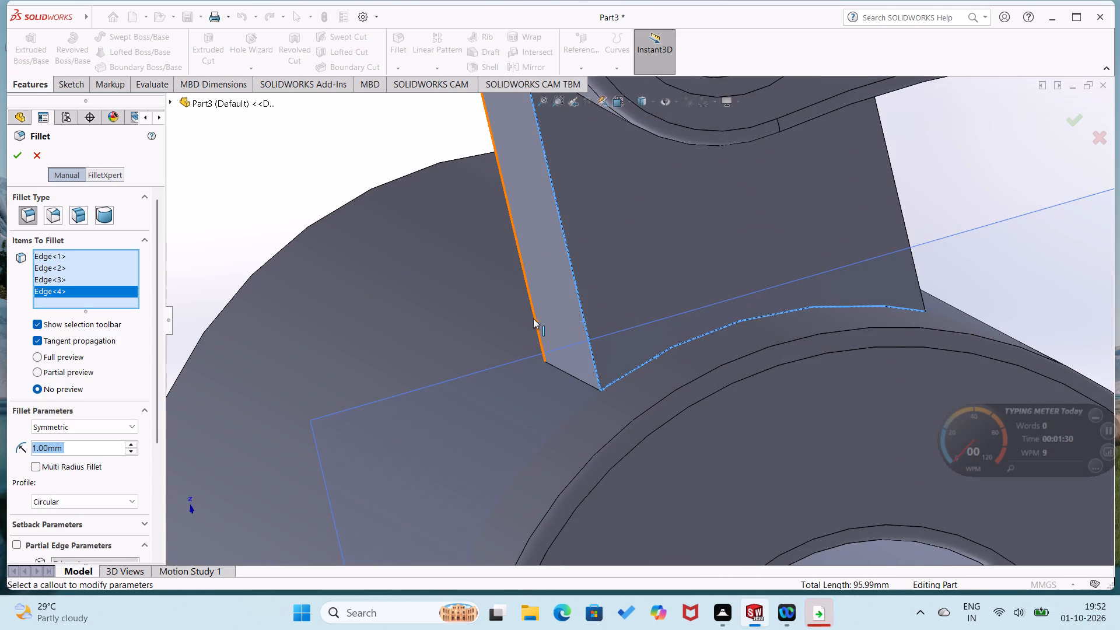
{"action": "left_click", "coordinate": [533, 317]}
{"action": "left_click", "coordinate": [577, 376]}
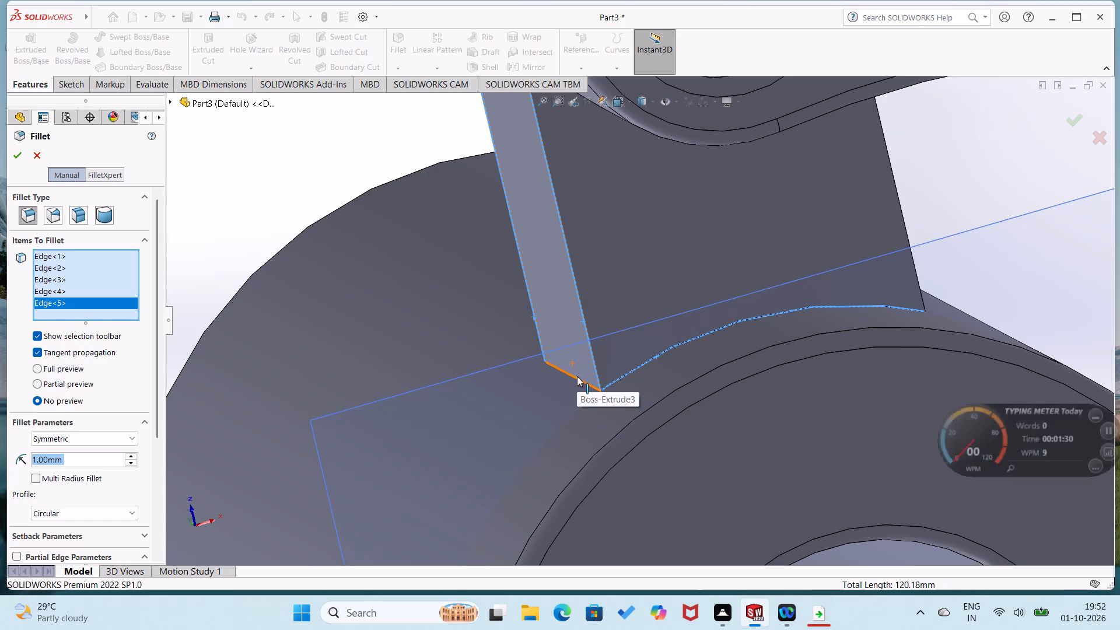
{"action": "left_click", "coordinate": [898, 197]}
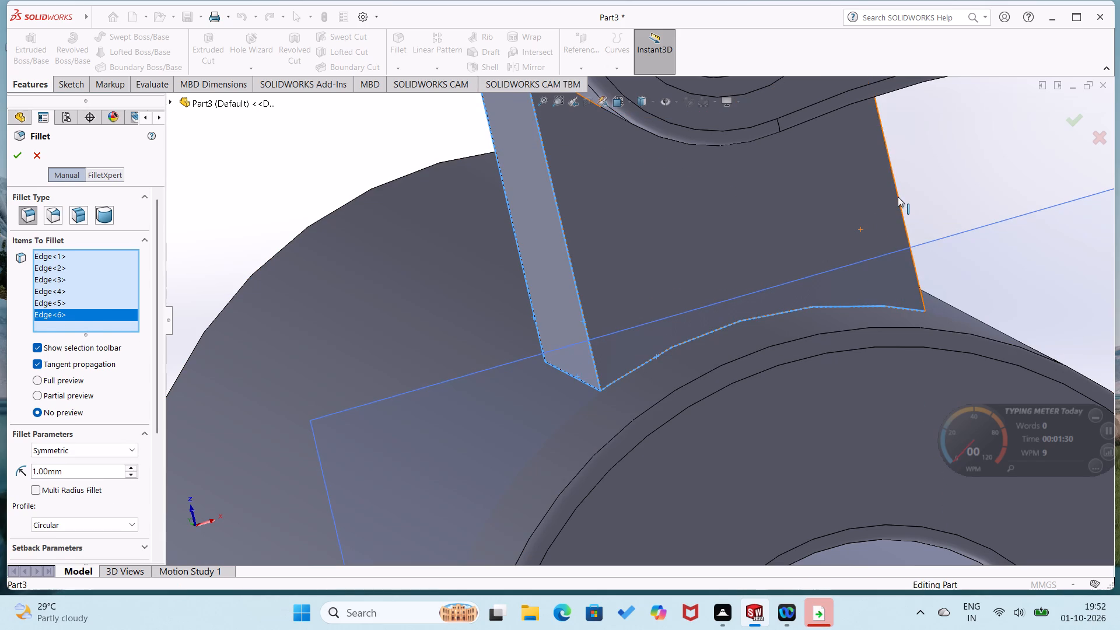
{"action": "left_click", "coordinate": [19, 157]}
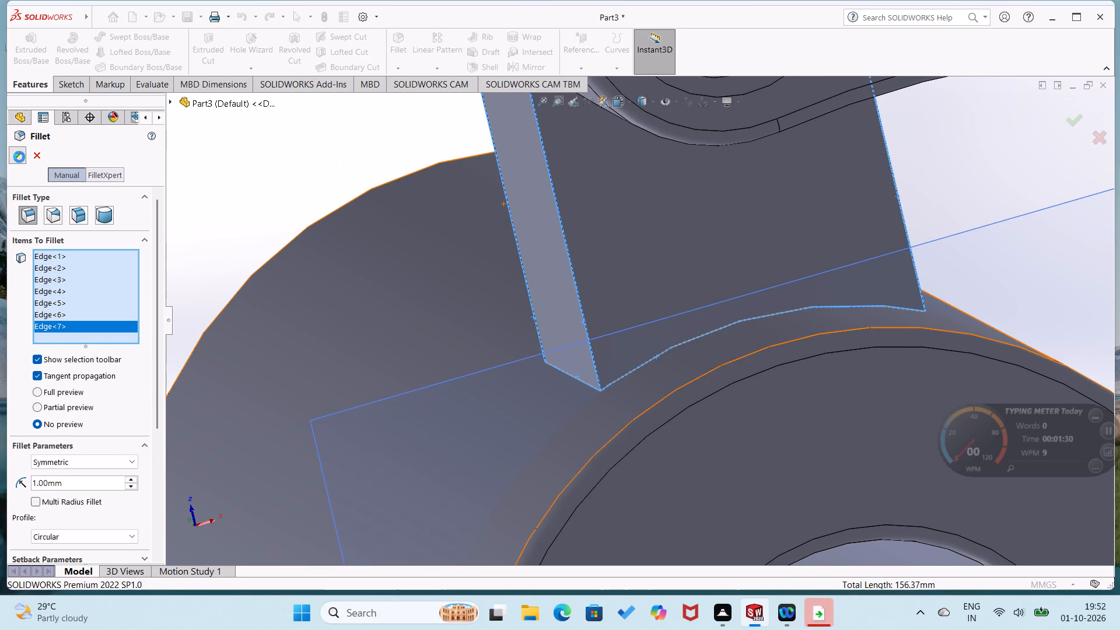
Examine the filleted part as a whole, including the rear of the boss, tab and arm.
{"action": "scroll", "coordinate": [207, 269], "scroll_direction": "up", "scroll_amount": 2}
{"action": "scroll", "coordinate": [252, 294], "scroll_direction": "up", "scroll_amount": 2}
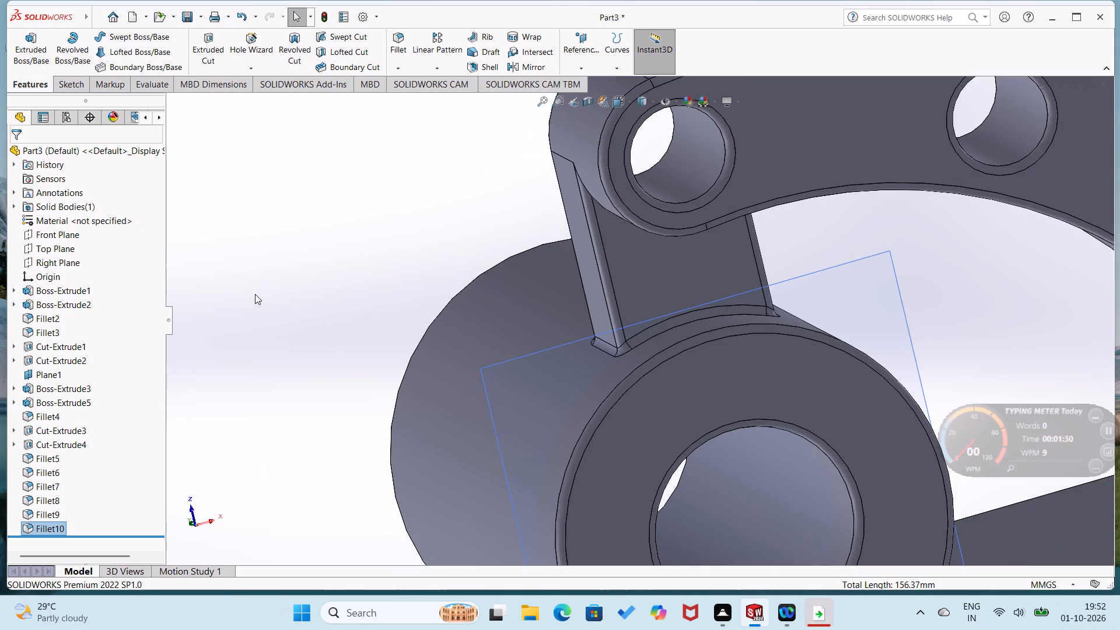
{"action": "scroll", "coordinate": [256, 294], "scroll_direction": "up", "scroll_amount": 2}
{"action": "middle_click", "coordinate": [265, 294]}
{"action": "scroll", "coordinate": [265, 293], "scroll_direction": "up", "scroll_amount": 2}
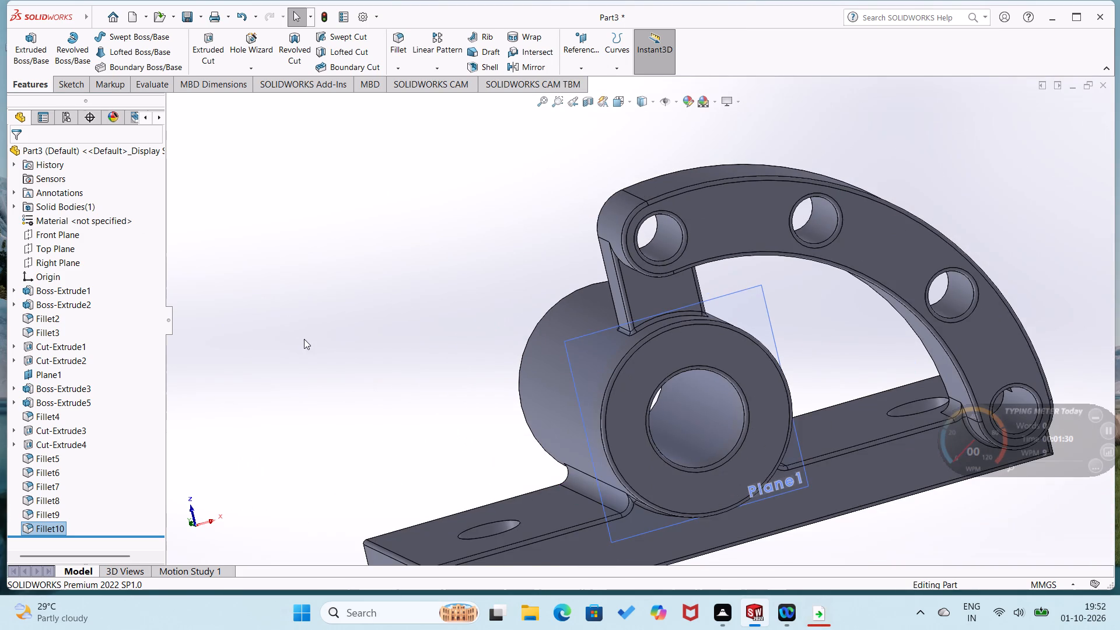
{"action": "scroll", "coordinate": [308, 343], "scroll_direction": "up", "scroll_amount": 1}
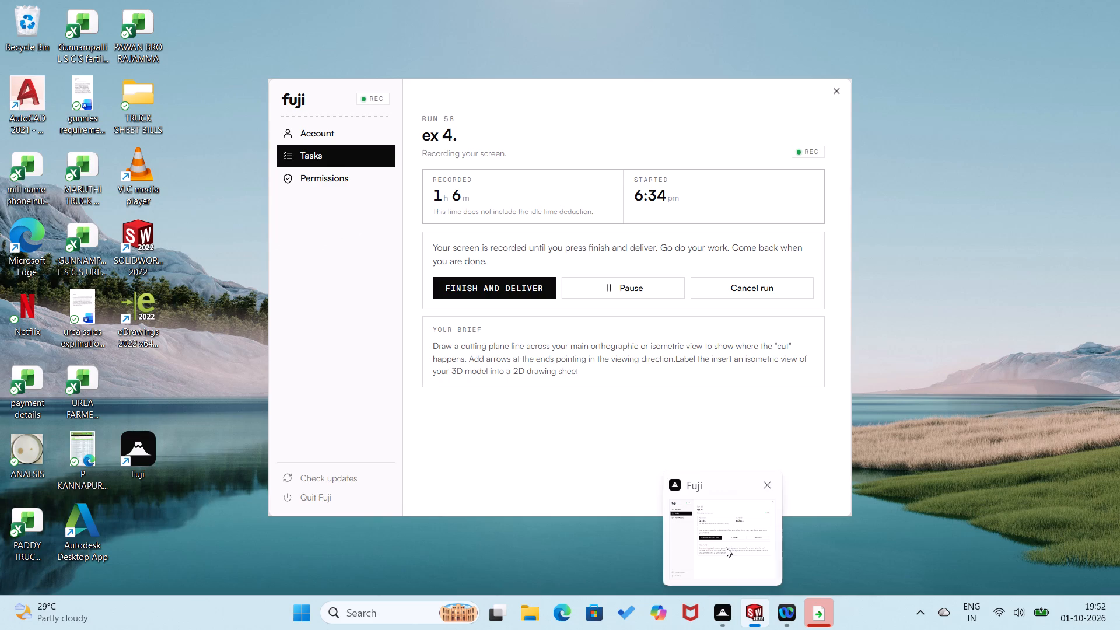
{"action": "left_click", "coordinate": [451, 351]}
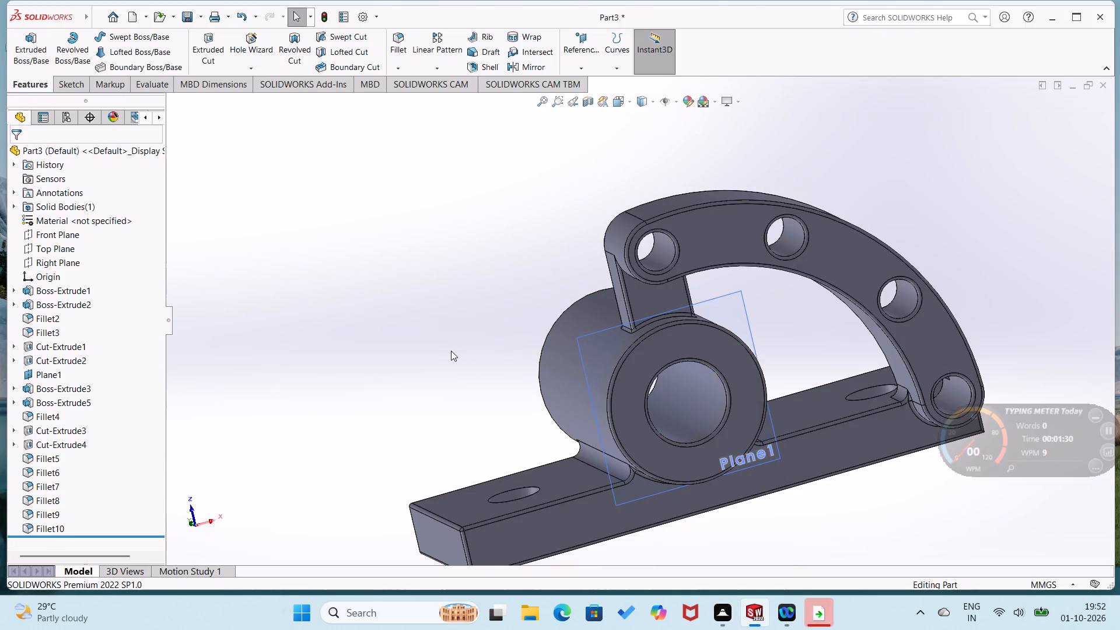
{"action": "middle_click_drag", "start_coordinate": [467, 366], "coordinate": [465, 363]}
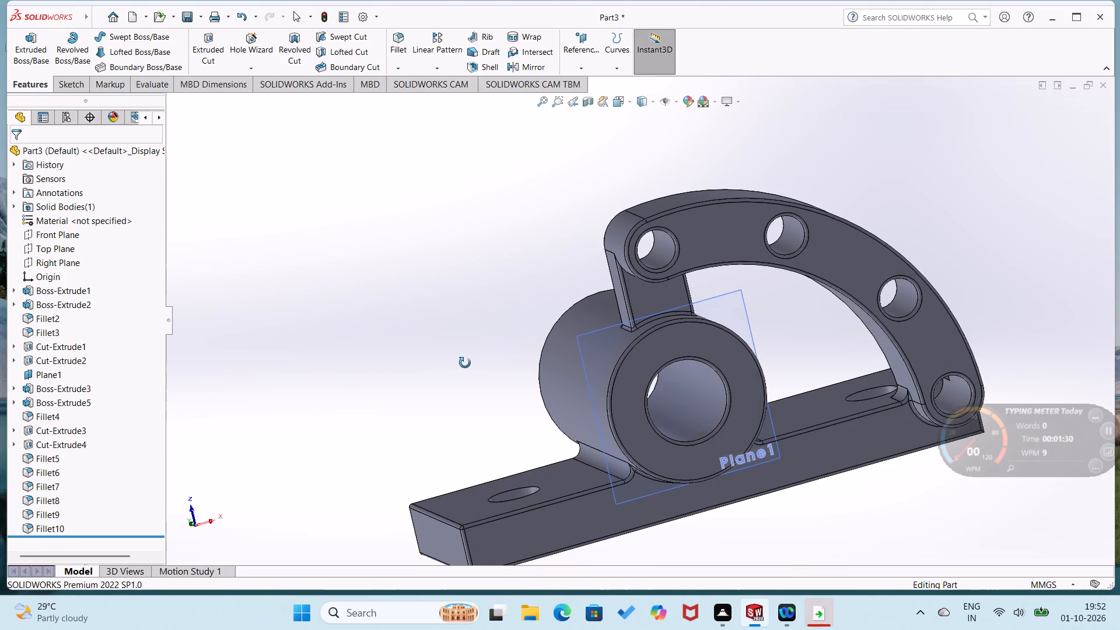
{"action": "middle_click_drag", "start_coordinate": [465, 363], "coordinate": [583, 357]}
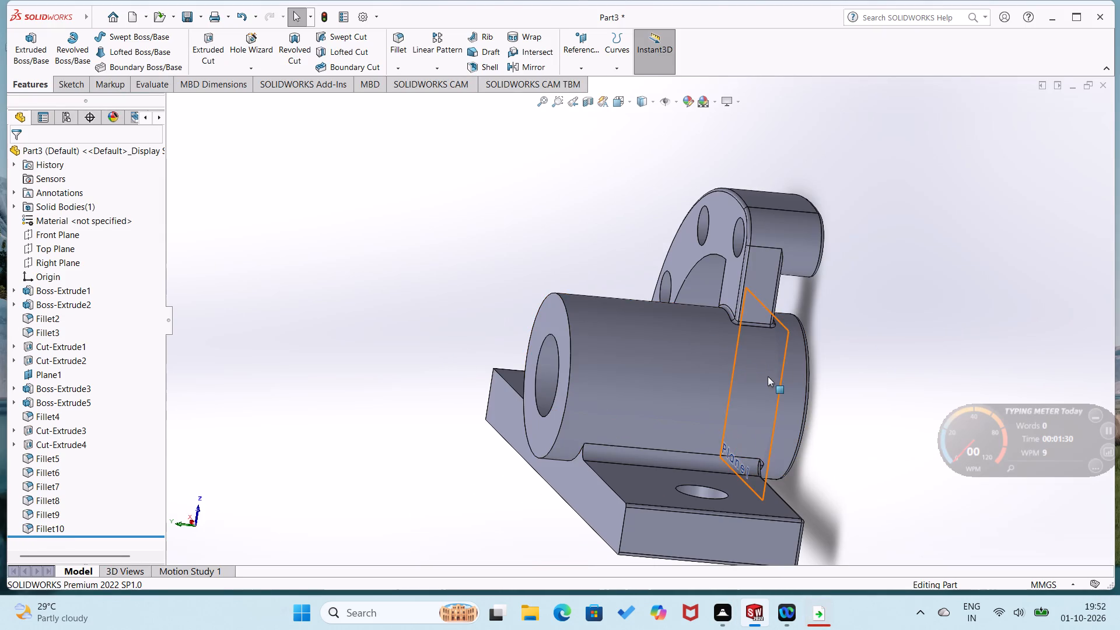
{"action": "middle_click", "coordinate": [874, 402]}
{"action": "middle_click_drag", "start_coordinate": [846, 386], "coordinate": [856, 382]}
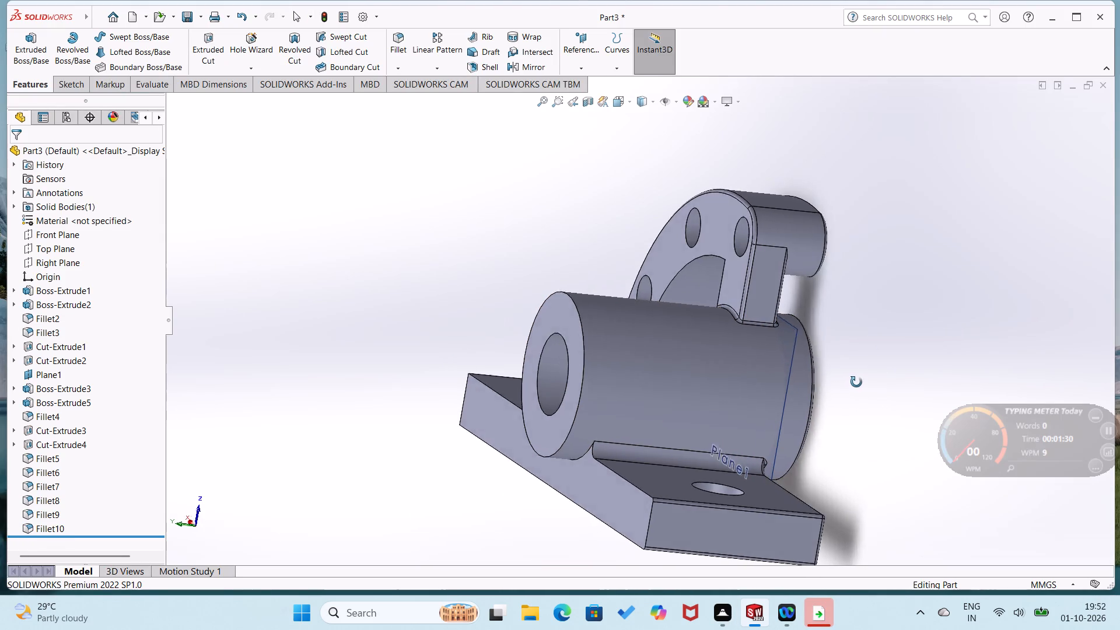
{"action": "middle_click_drag", "start_coordinate": [856, 382], "coordinate": [906, 357]}
Close the part document without saving its changes.
{"action": "left_click", "coordinate": [1104, 85]}
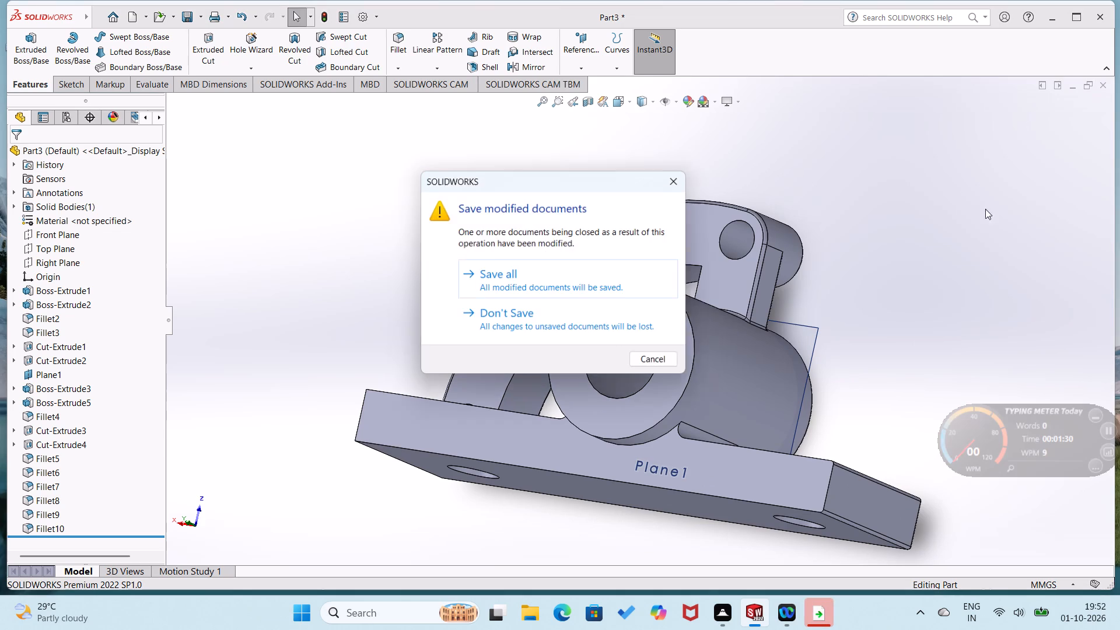
{"action": "left_click", "coordinate": [581, 328]}
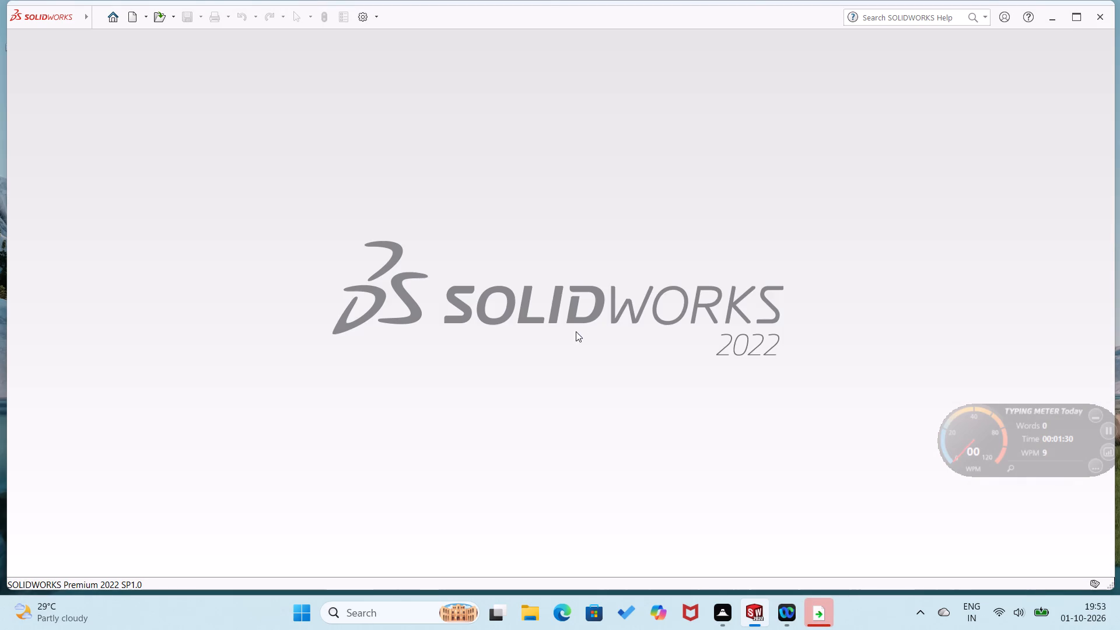
Create a new, empty part document.
{"action": "left_click", "coordinate": [111, 21]}
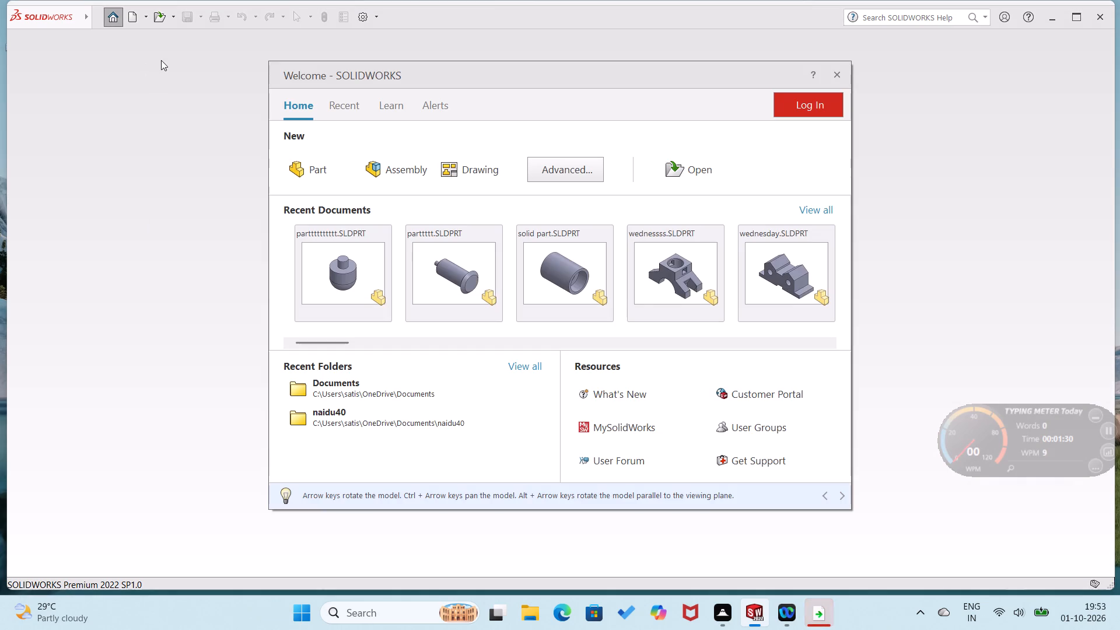
{"action": "left_click", "coordinate": [302, 169]}
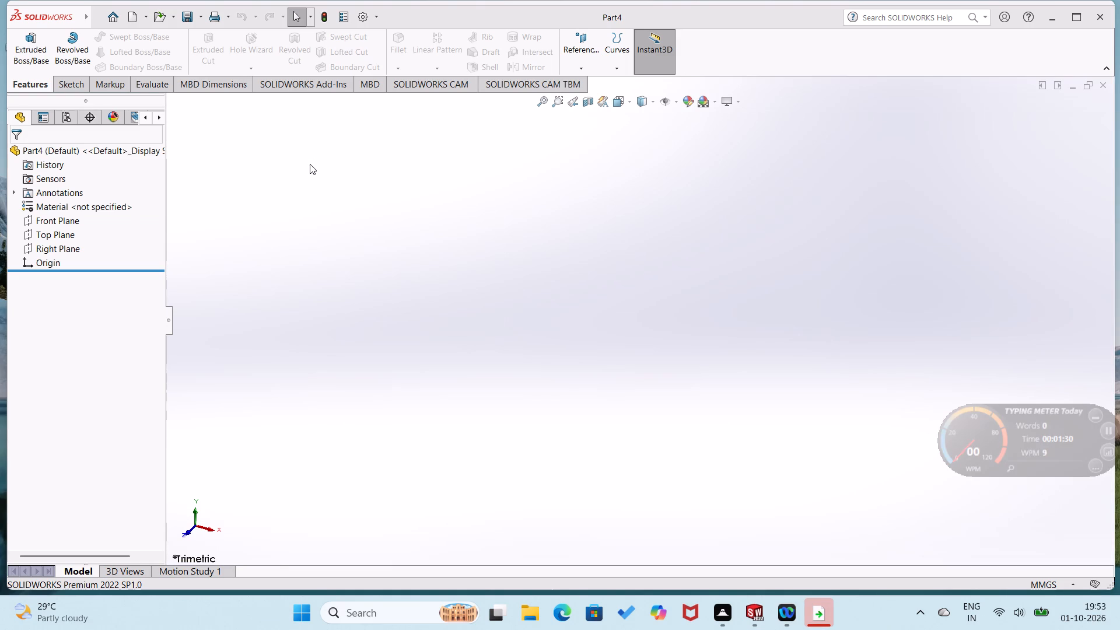
Sketch a closed rectangle of lines on the Front Plane, about 88 by 64 mm, with its lower-left corner at the origin.
{"action": "right_click", "coordinate": [61, 219]}
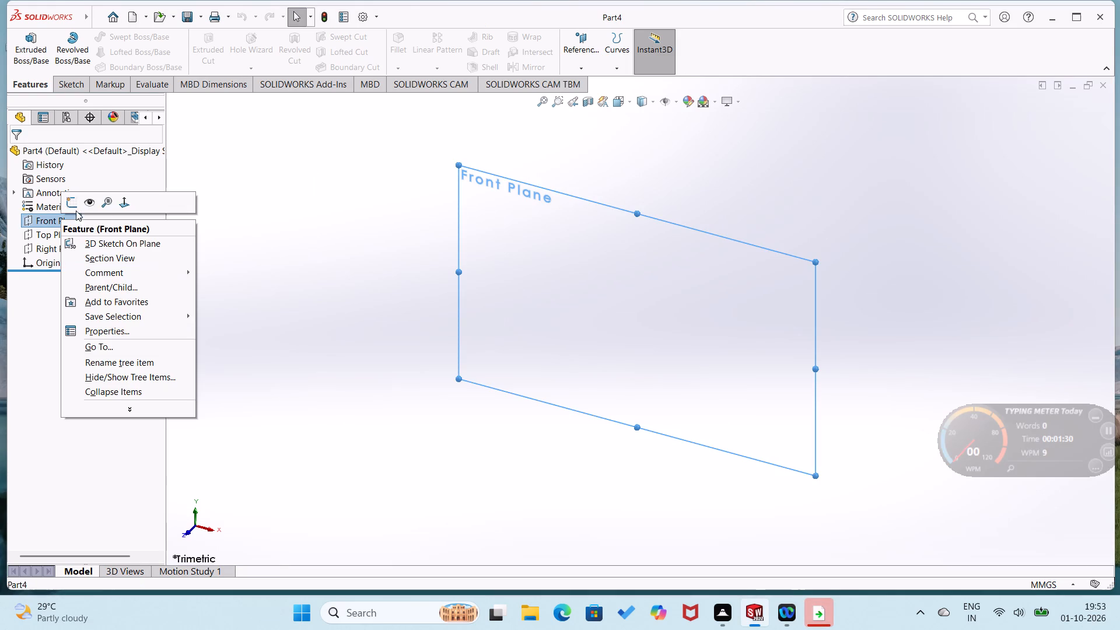
{"action": "left_click", "coordinate": [73, 204]}
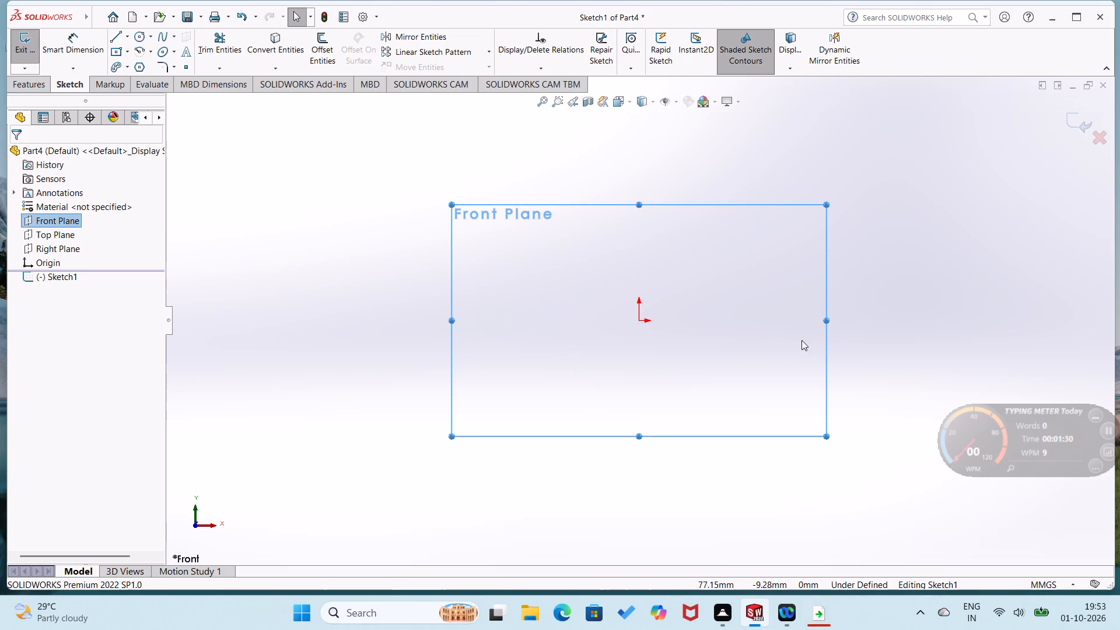
{"action": "right_click_drag", "start_coordinate": [786, 340], "coordinate": [722, 347]}
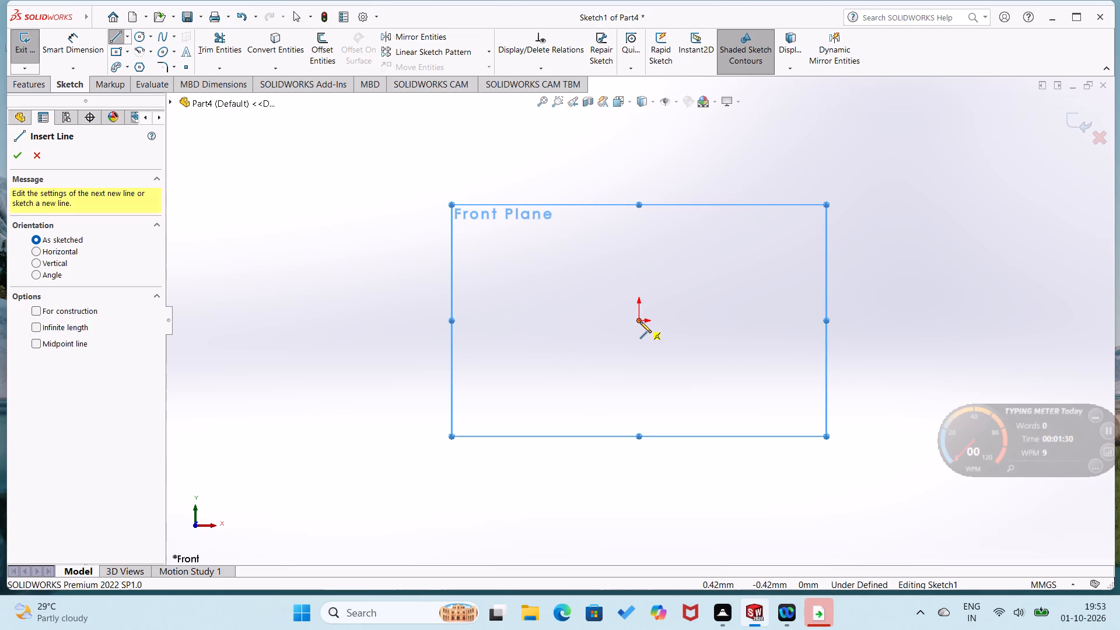
{"action": "left_click", "coordinate": [639, 321]}
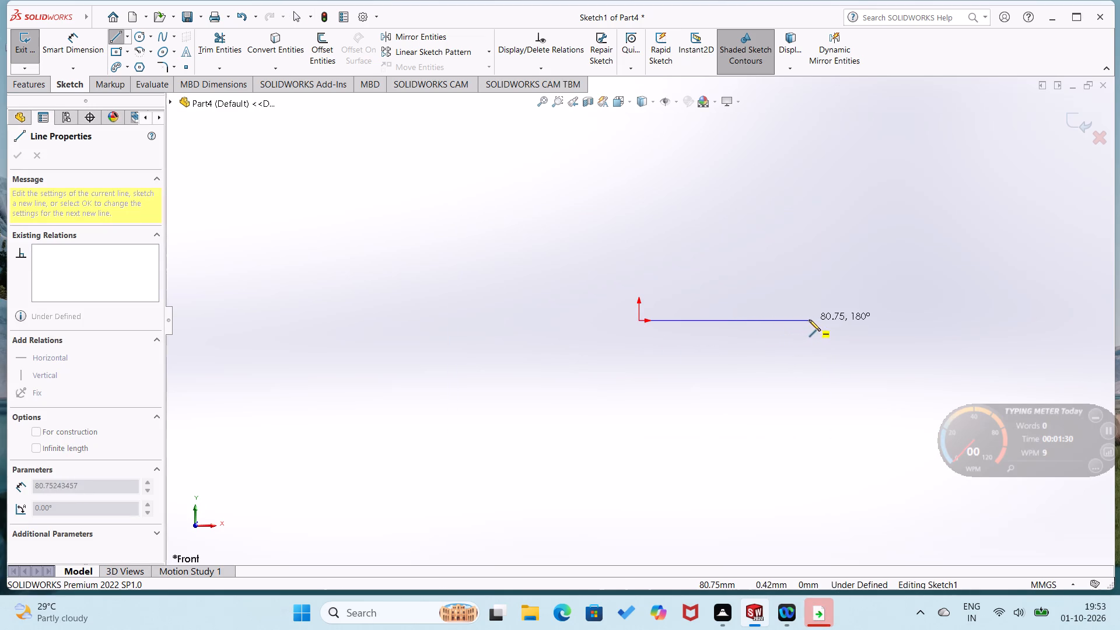
{"action": "left_click", "coordinate": [825, 319]}
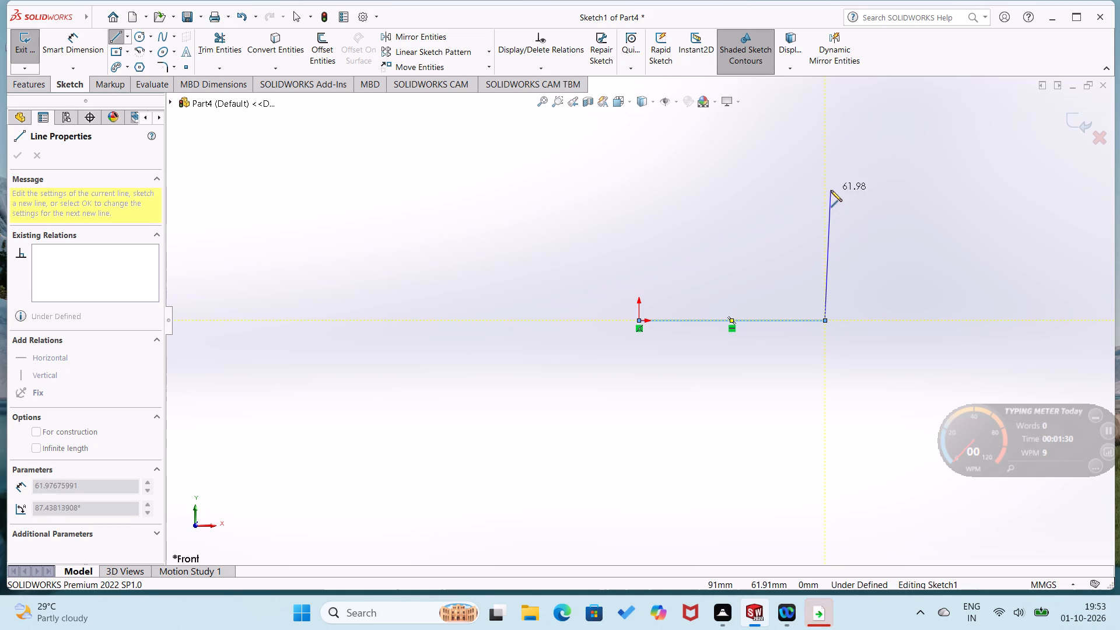
{"action": "left_click", "coordinate": [824, 186]}
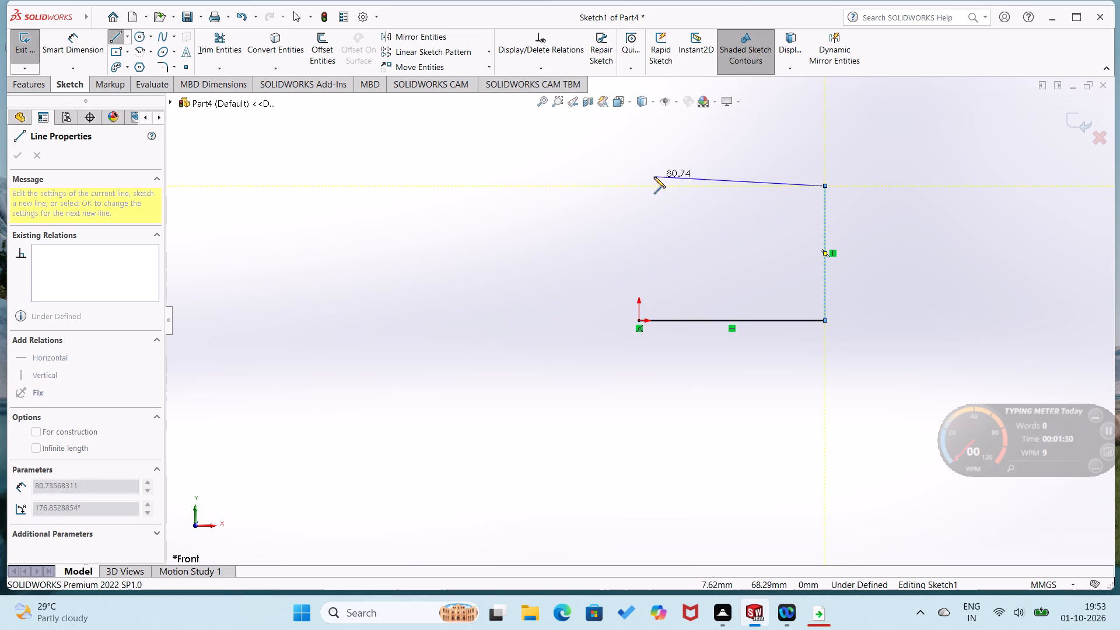
{"action": "left_click", "coordinate": [637, 187]}
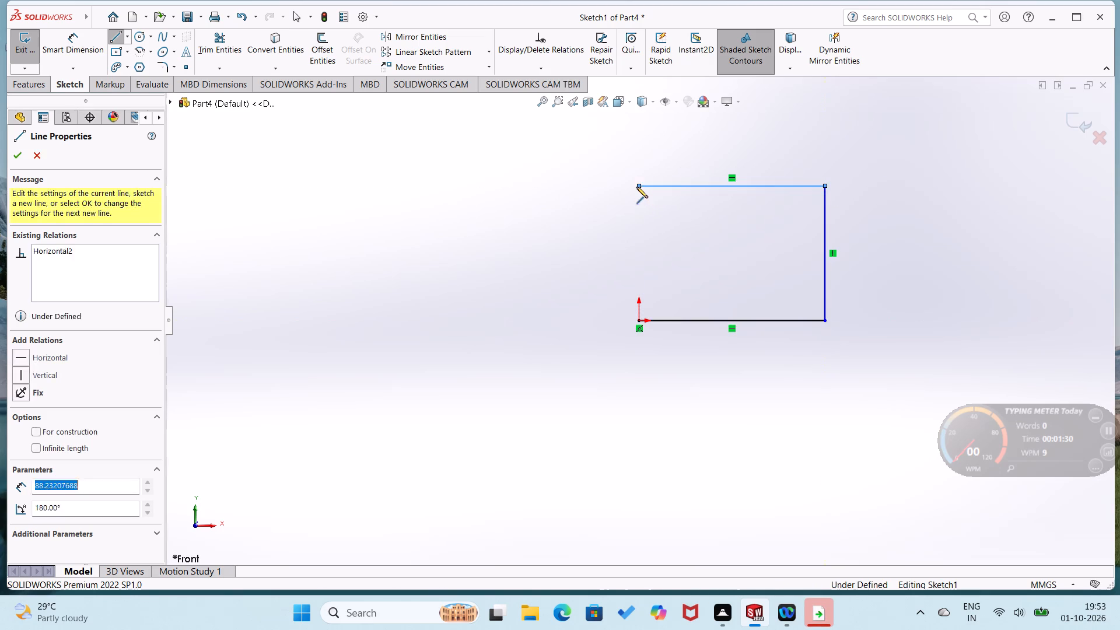
{"action": "left_click", "coordinate": [642, 320]}
Dimension the rectangle's bottom line at 50 mm.
{"action": "right_click_drag", "start_coordinate": [582, 403], "coordinate": [578, 294]}
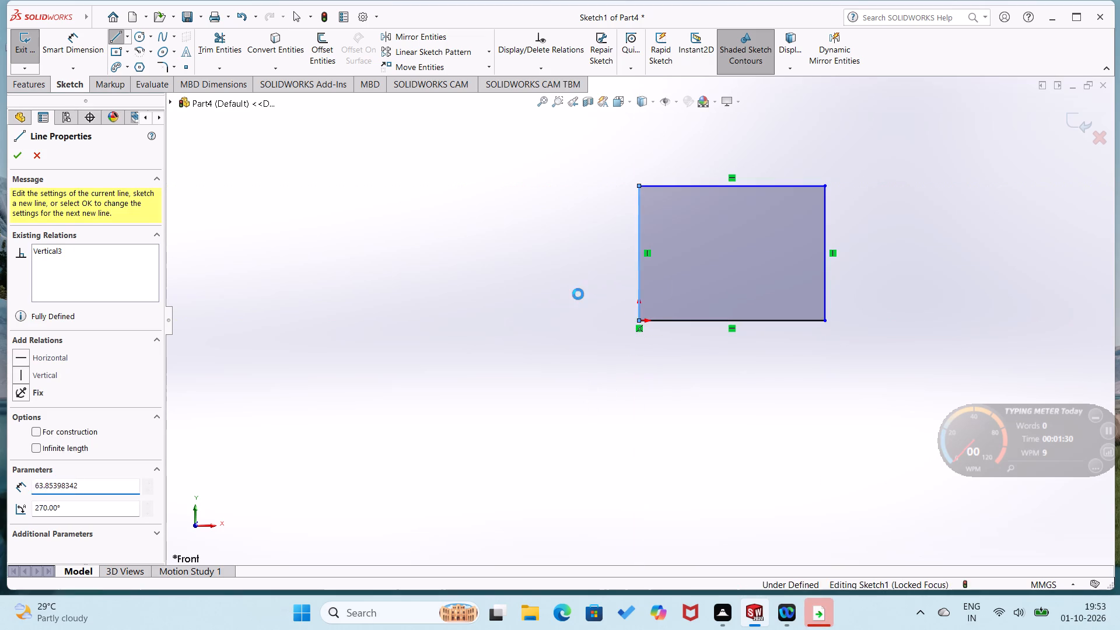
{"action": "right_click_drag", "start_coordinate": [578, 294], "coordinate": [578, 300]}
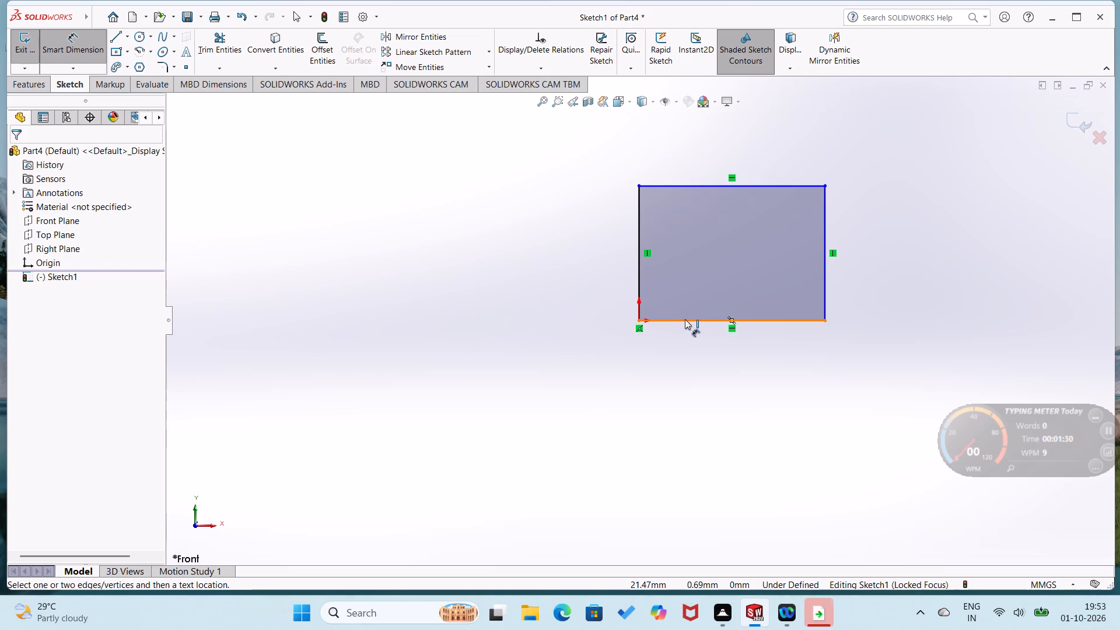
{"action": "left_click", "coordinate": [685, 319]}
{"action": "left_click", "coordinate": [687, 346]}
{"action": "type", "text": "50"}
{"action": "key", "text": "Return"}
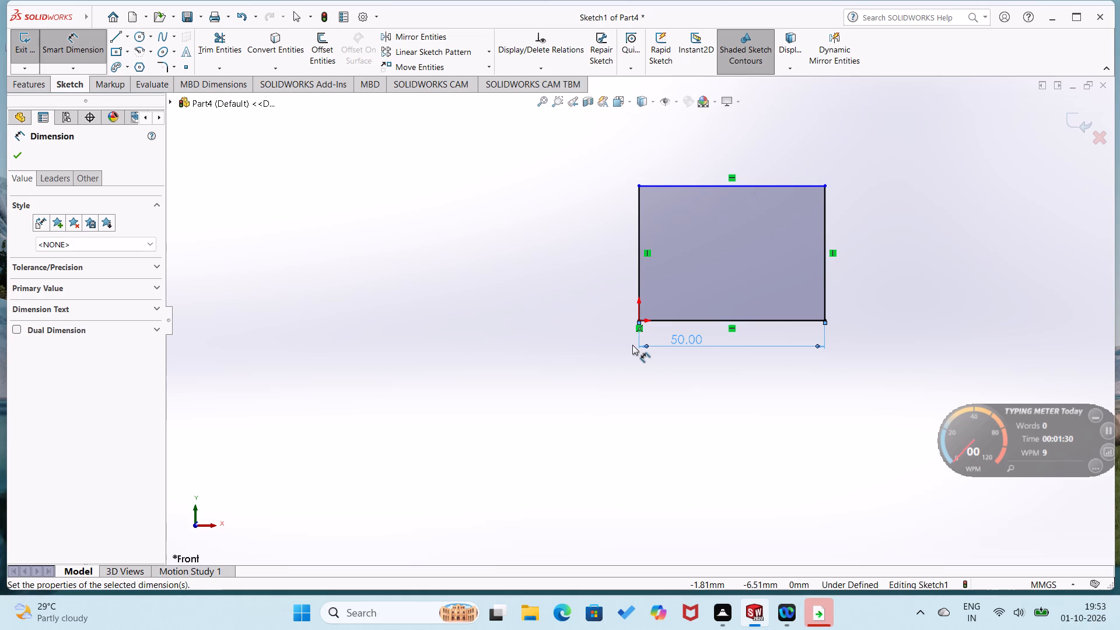
Dimension the rectangle's vertical line through the origin at 38 mm.
{"action": "left_click", "coordinate": [636, 275]}
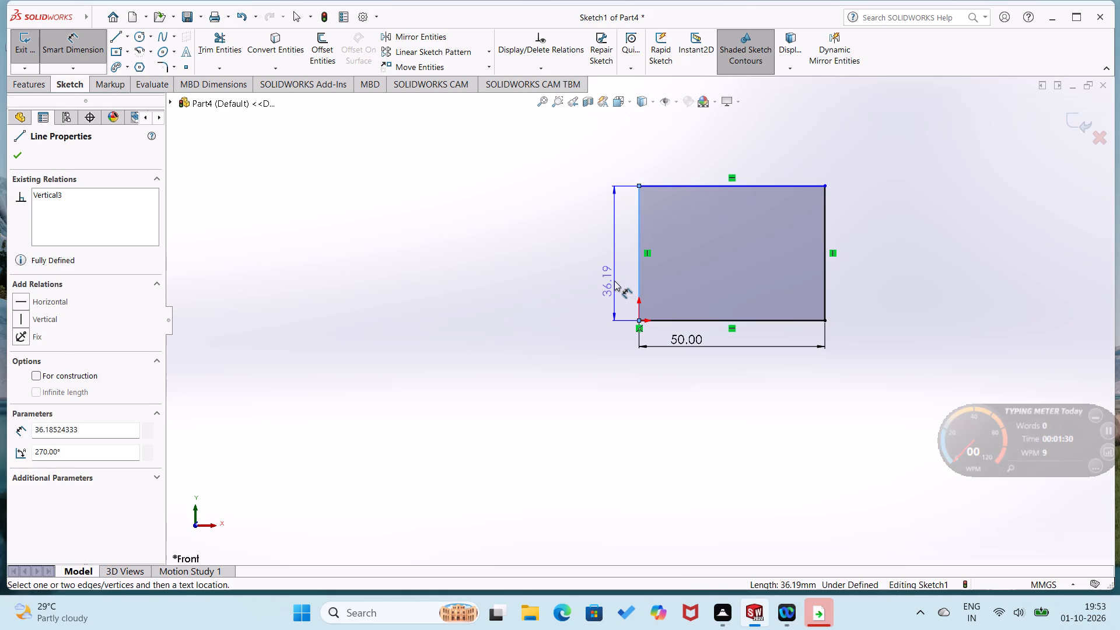
{"action": "left_click", "coordinate": [613, 281]}
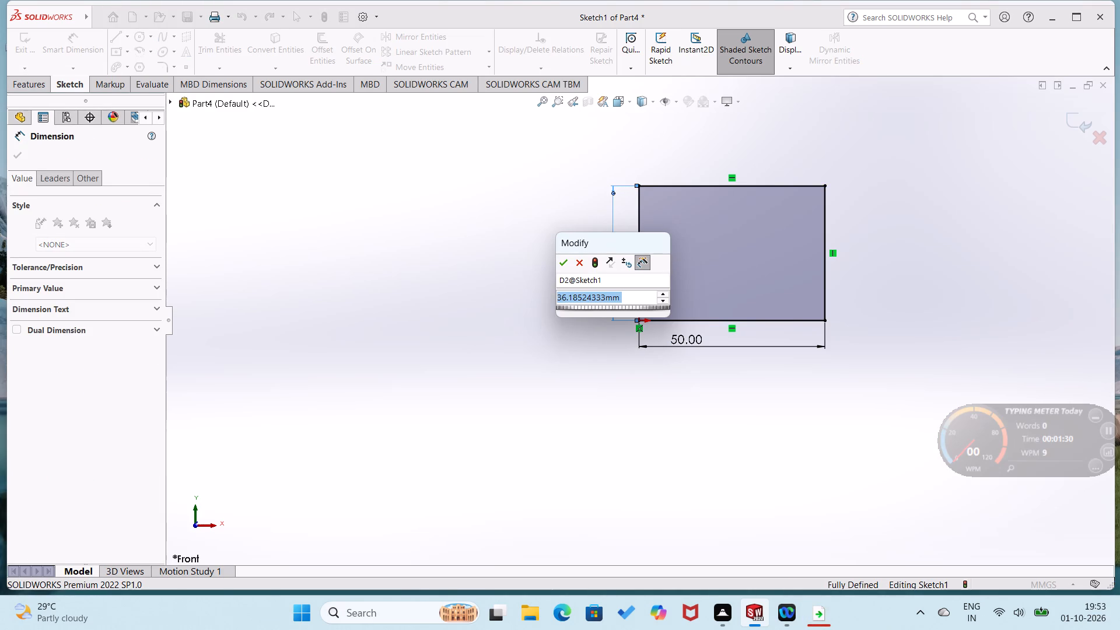
{"action": "type", "text": "398"}
{"action": "key", "text": "BackSpace"}
{"action": "key", "text": "BackSpace"}
{"action": "key", "text": "BackSpace"}
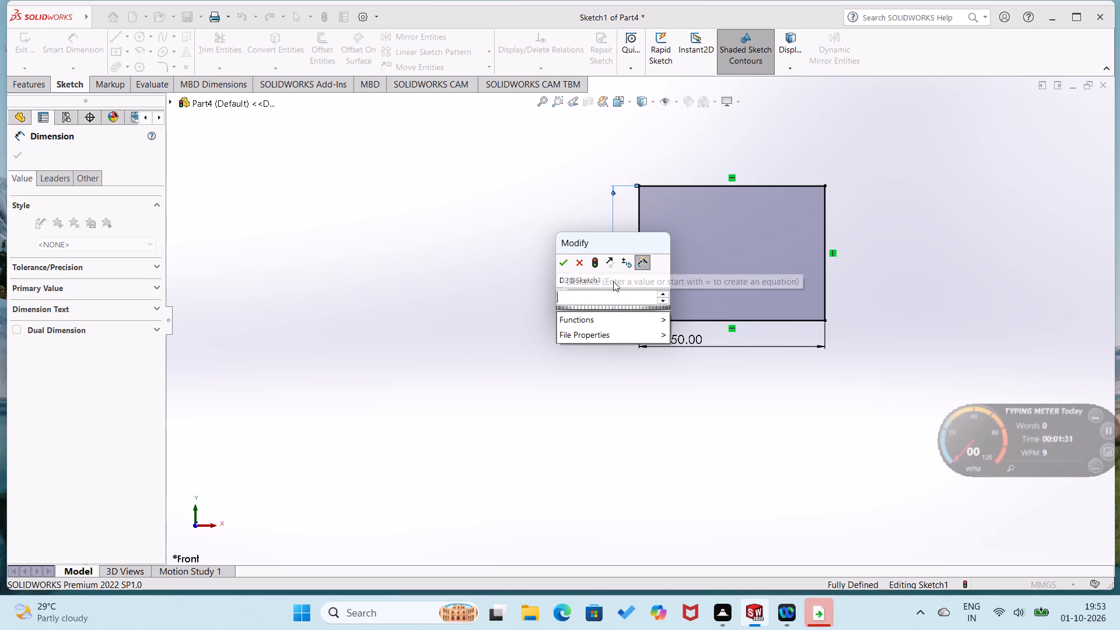
{"action": "key", "text": "3"}
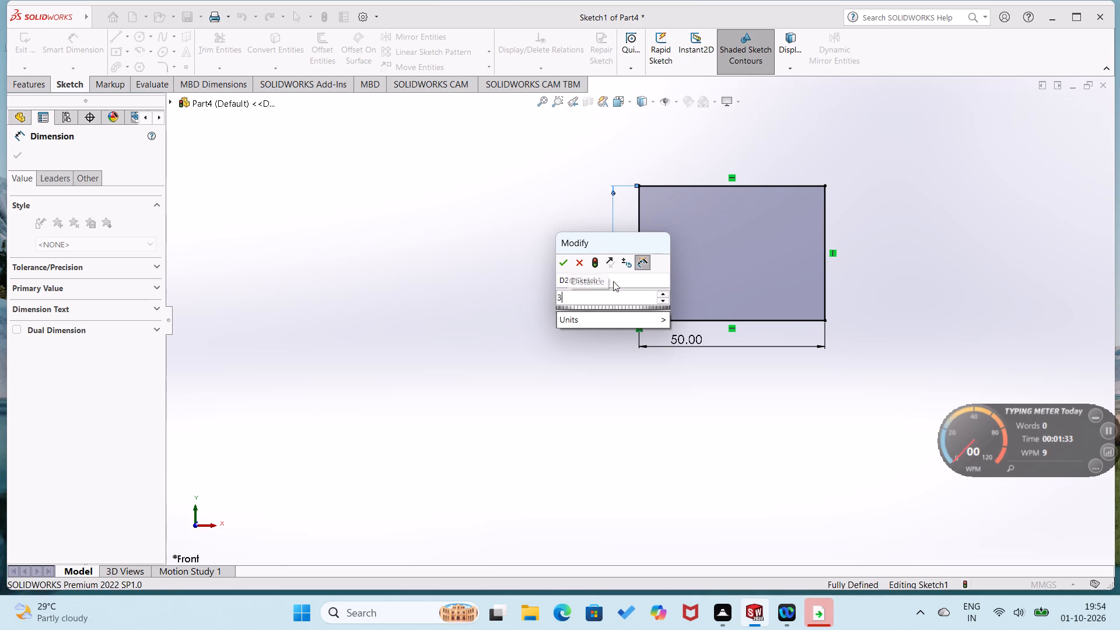
{"action": "key", "text": "8"}
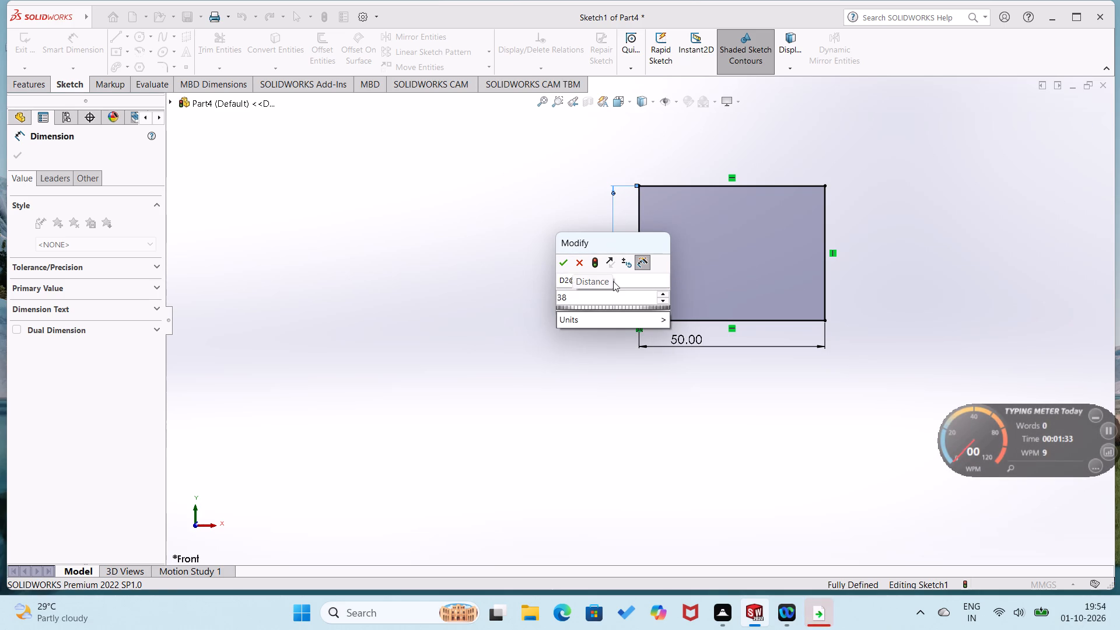
{"action": "left_click", "coordinate": [565, 265]}
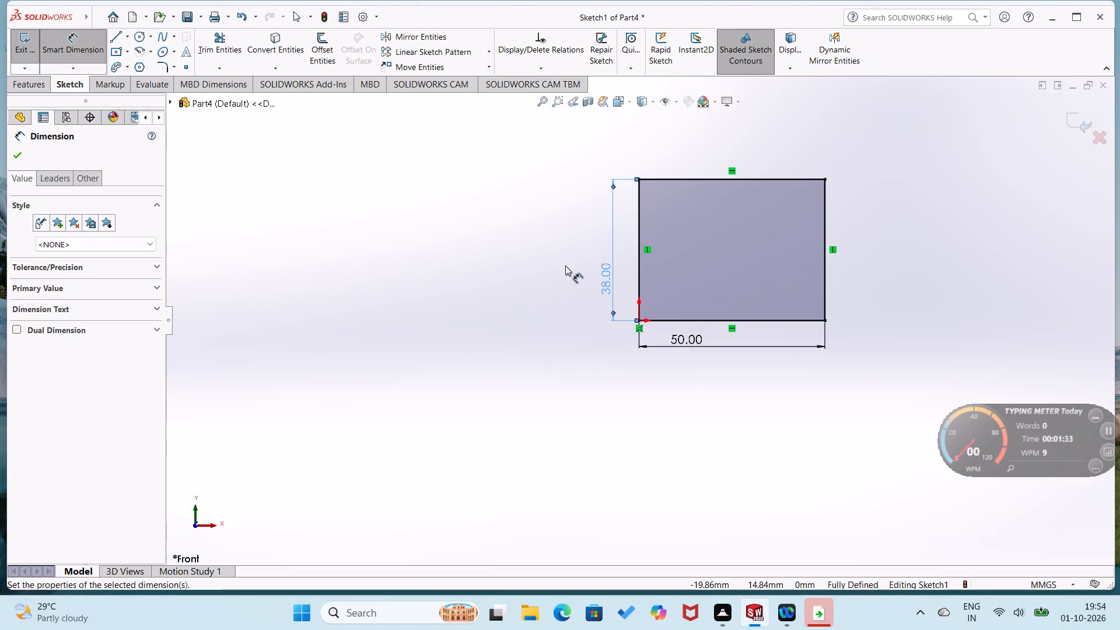
{"action": "left_click", "coordinate": [565, 265]}
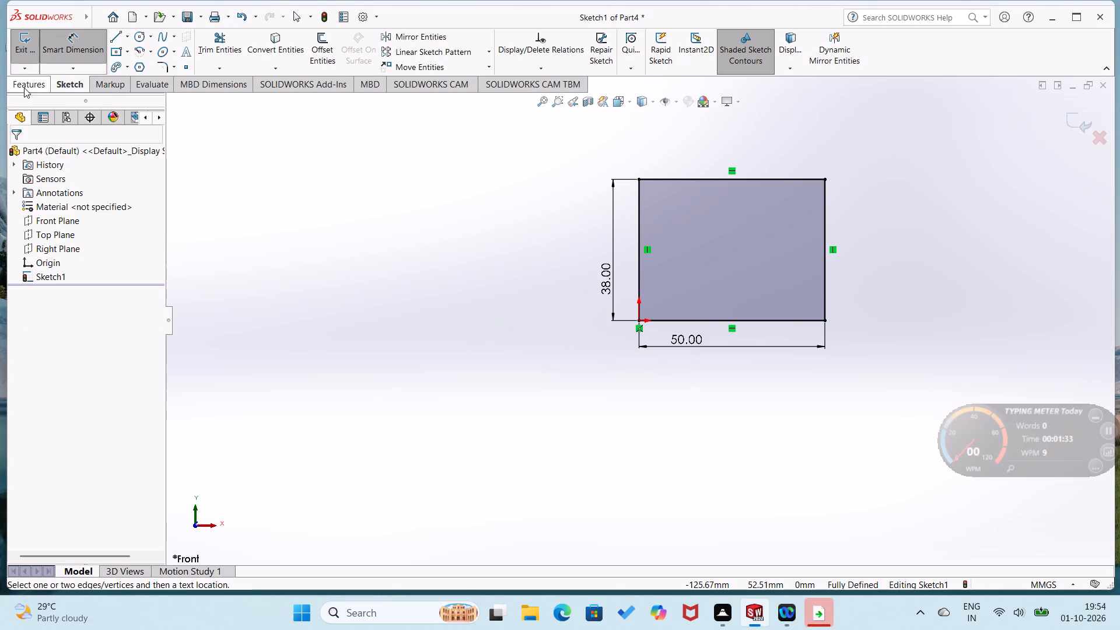
Extrude the rectangle as a blind boss 9 mm deep.
{"action": "left_click", "coordinate": [24, 87]}
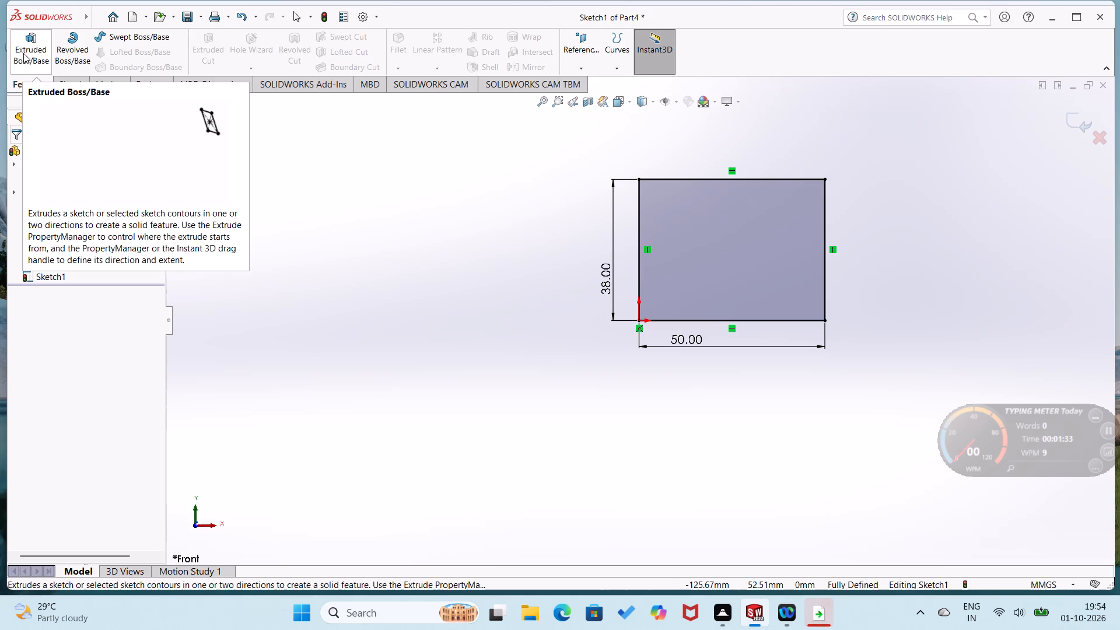
{"action": "left_click", "coordinate": [22, 51]}
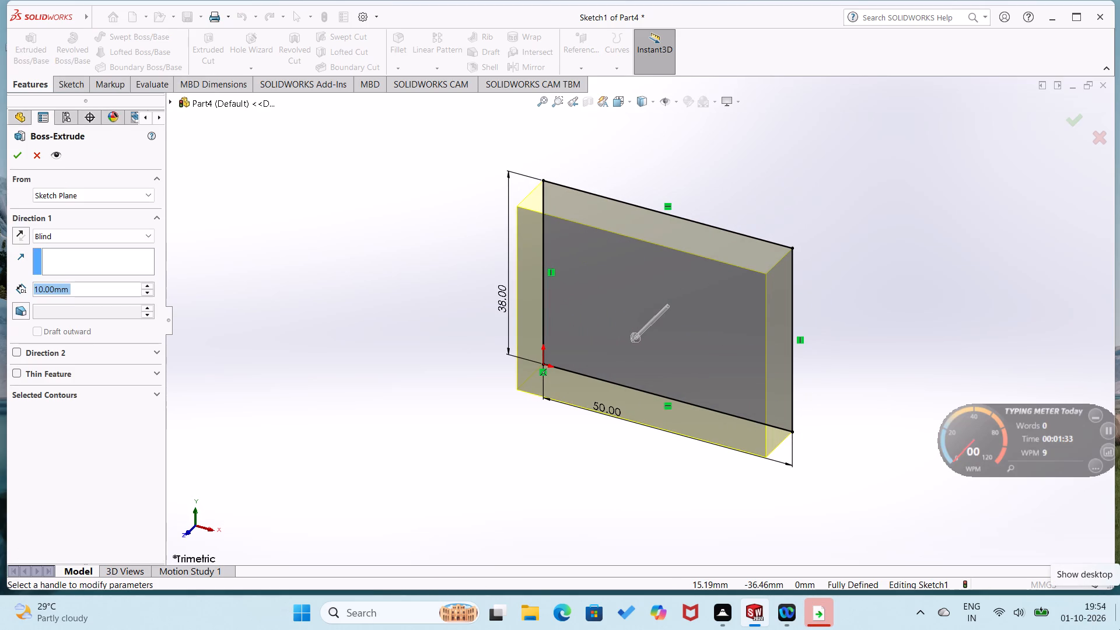
{"action": "key", "text": "9"}
{"action": "key", "text": "Return"}
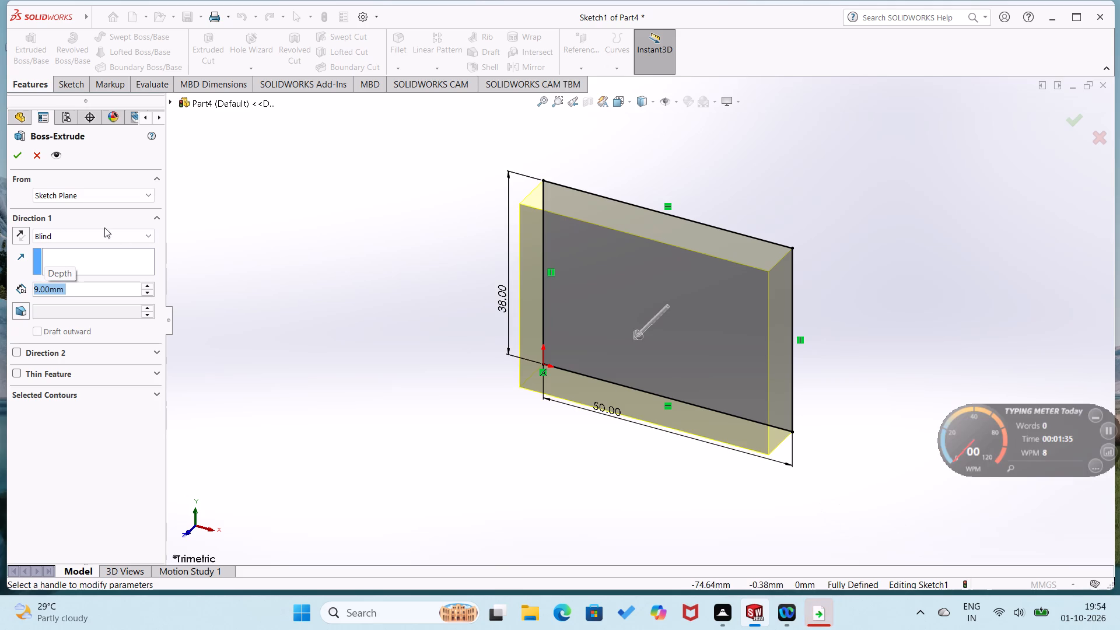
{"action": "left_click", "coordinate": [19, 159]}
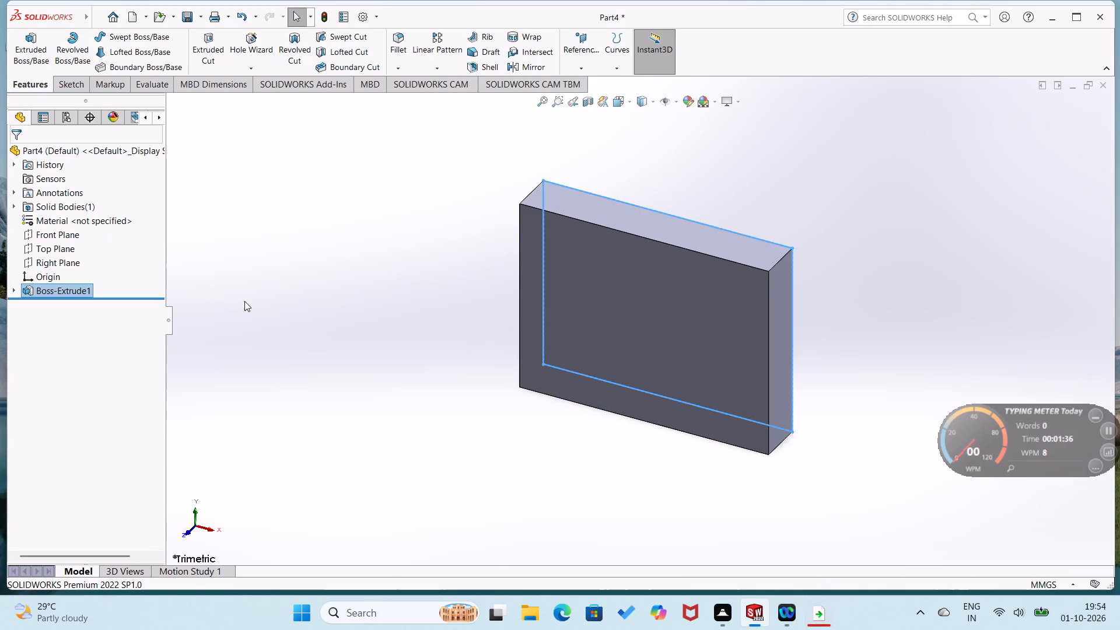
{"action": "left_click", "coordinate": [247, 301]}
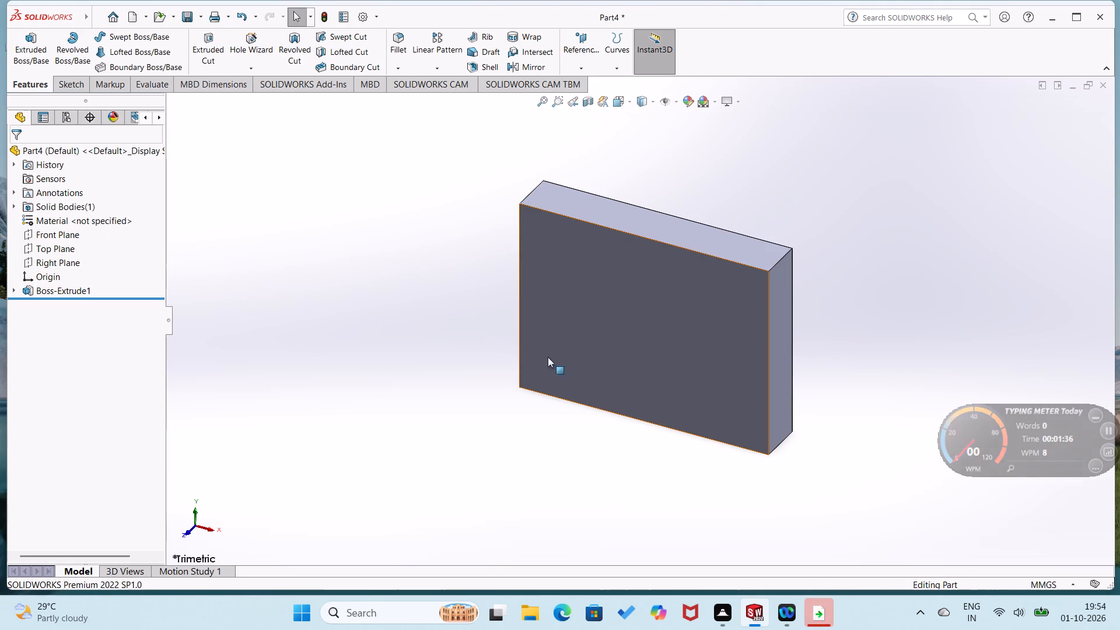
Fillet the plate's upper corner edge directly above the origin with a 9 mm radius.
{"action": "middle_click_drag", "start_coordinate": [571, 321], "coordinate": [659, 381]}
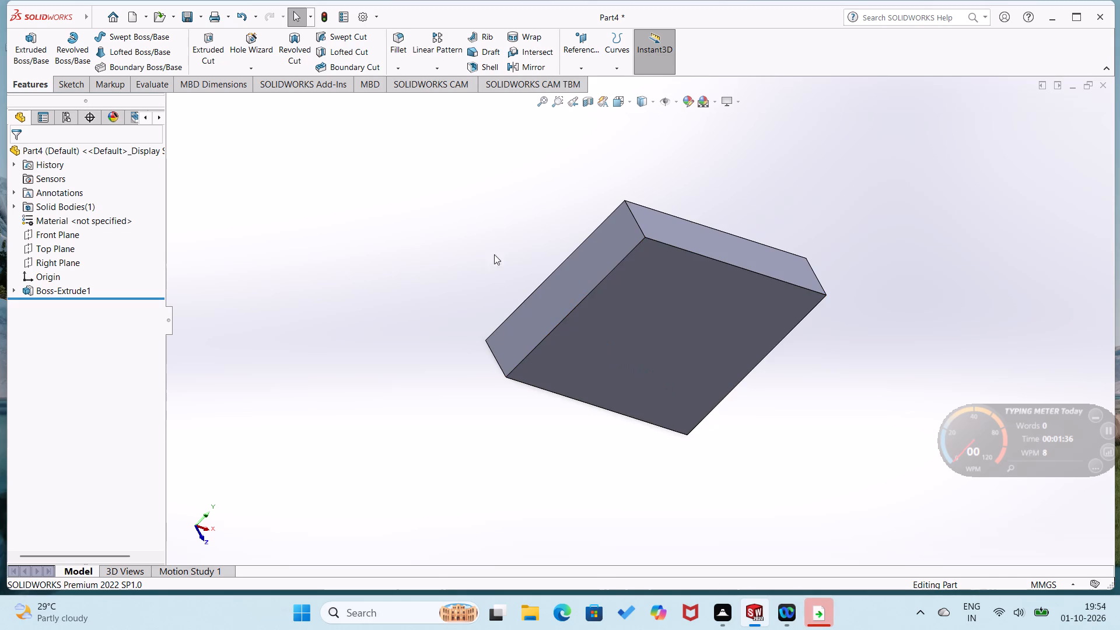
{"action": "left_click", "coordinate": [400, 70]}
{"action": "left_click", "coordinate": [407, 82]}
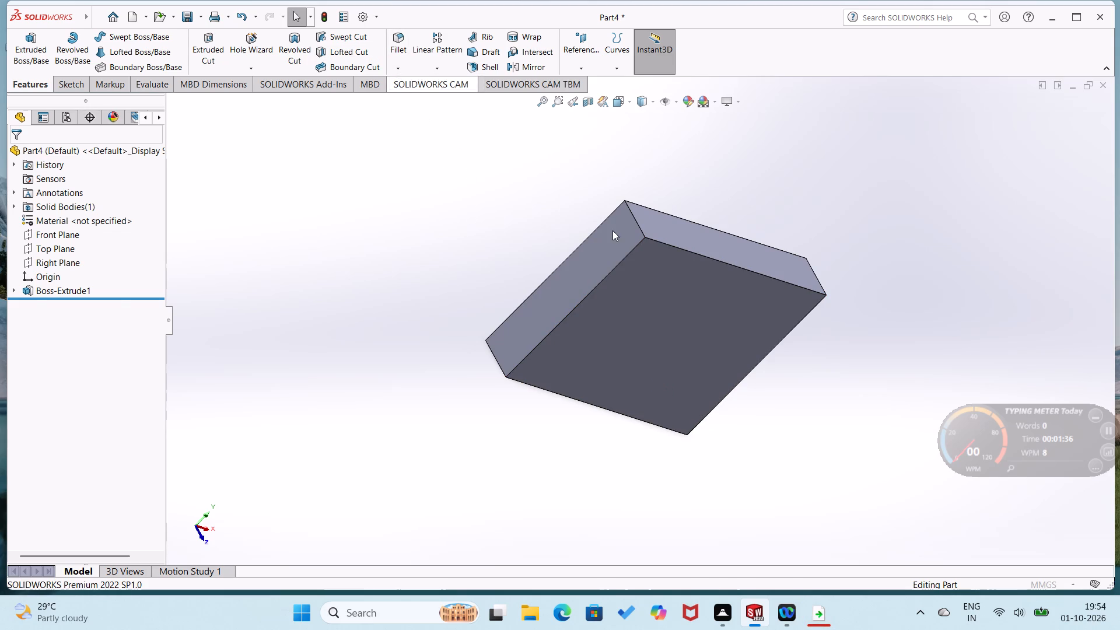
{"action": "middle_click_drag", "start_coordinate": [617, 240], "coordinate": [621, 268]}
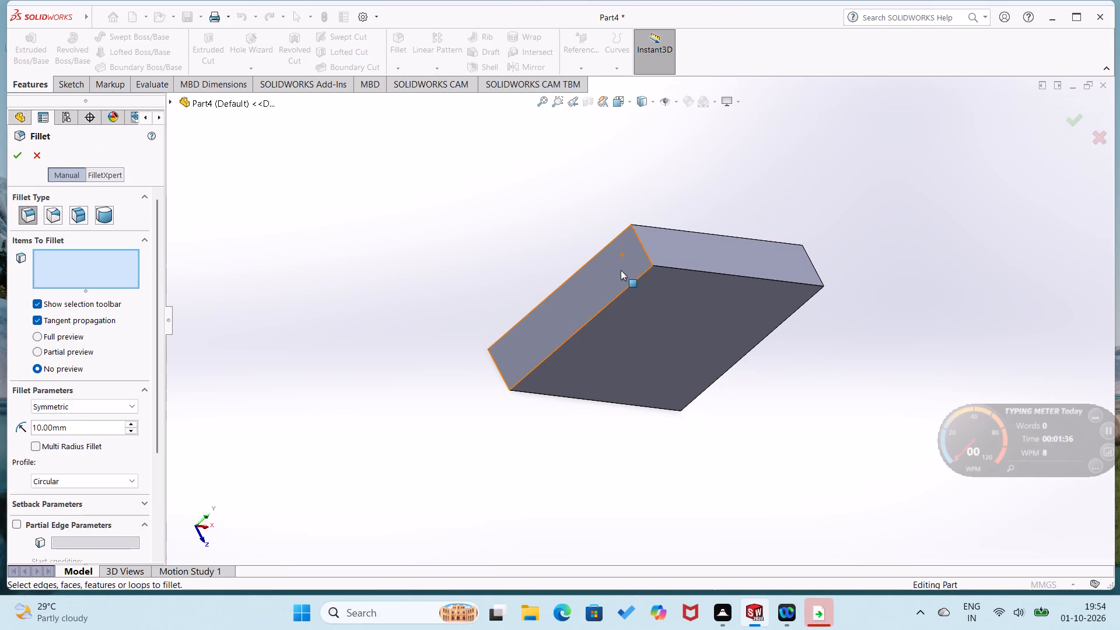
{"action": "key", "text": "9"}
{"action": "key", "text": "Return"}
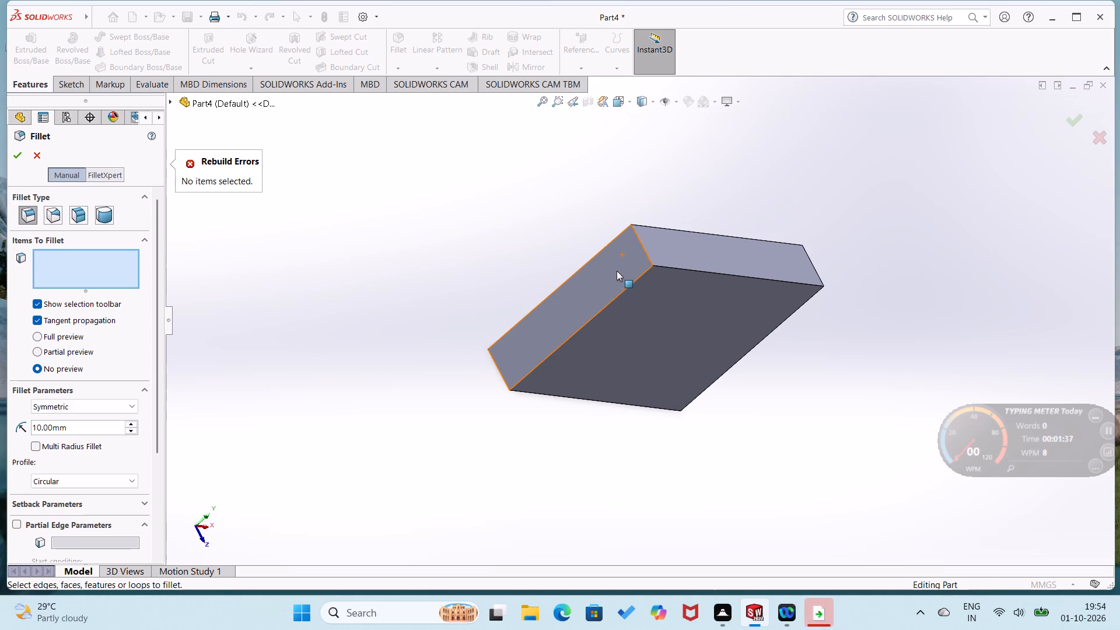
{"action": "left_click_drag", "start_coordinate": [96, 420], "coordinate": [15, 416]}
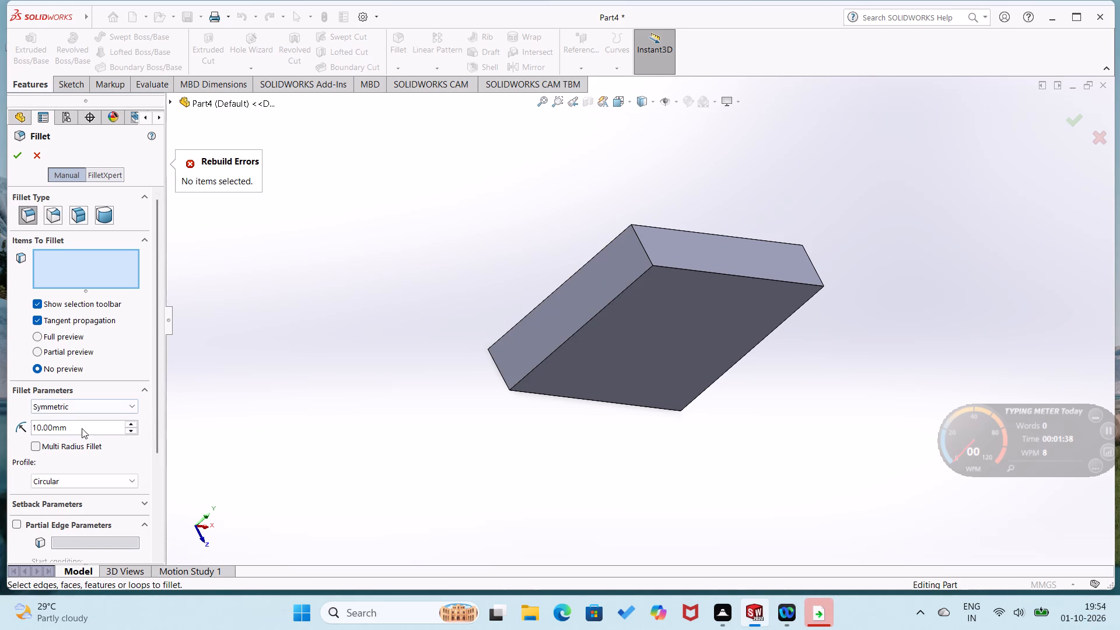
{"action": "left_click", "coordinate": [82, 429]}
{"action": "left_click_drag", "start_coordinate": [75, 425], "coordinate": [63, 423]}
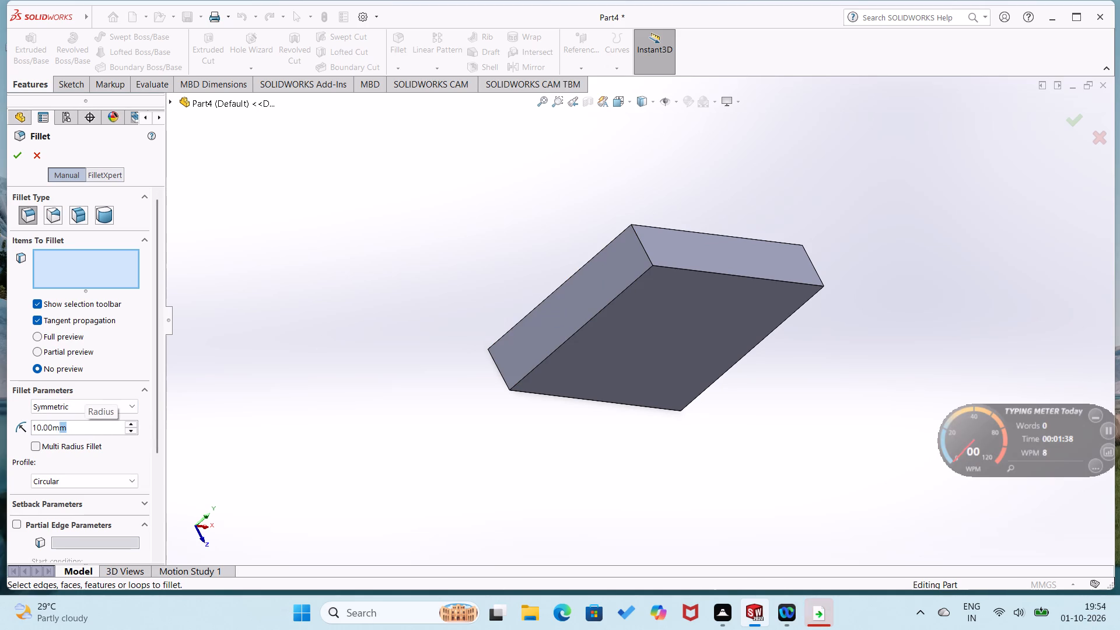
{"action": "left_click_drag", "start_coordinate": [63, 423], "coordinate": [29, 417]}
{"action": "key", "text": "9"}
{"action": "key", "text": "Return"}
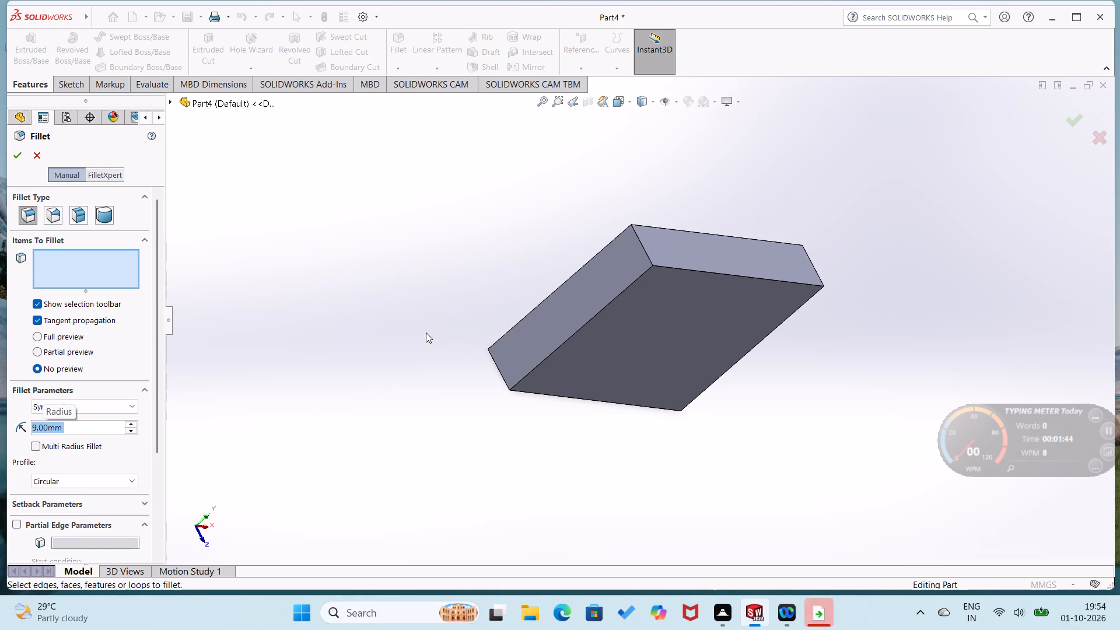
{"action": "left_click", "coordinate": [639, 241]}
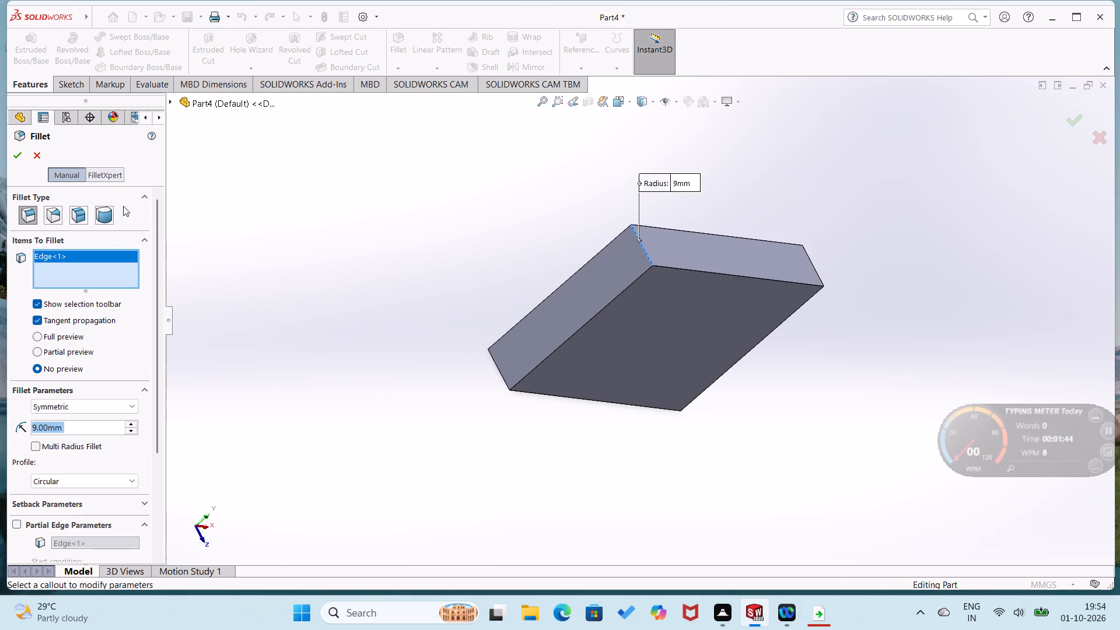
{"action": "left_click", "coordinate": [14, 161]}
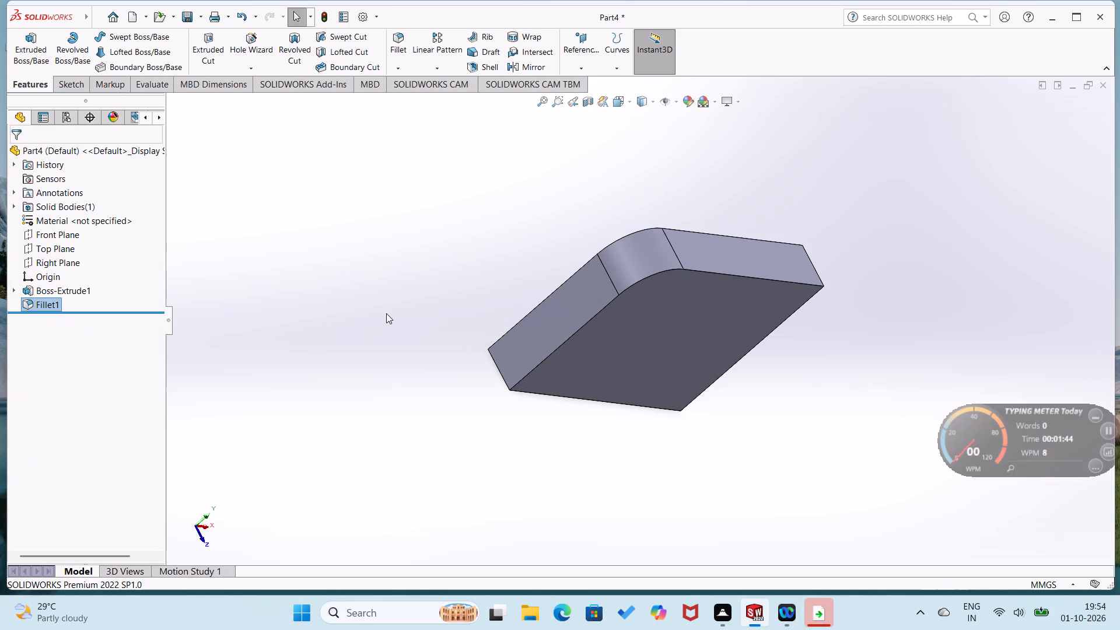
Fillet the plate's other upper corner edge, at the far end of the top face, with a 9 mm radius.
{"action": "middle_click_drag", "start_coordinate": [389, 318], "coordinate": [306, 377]}
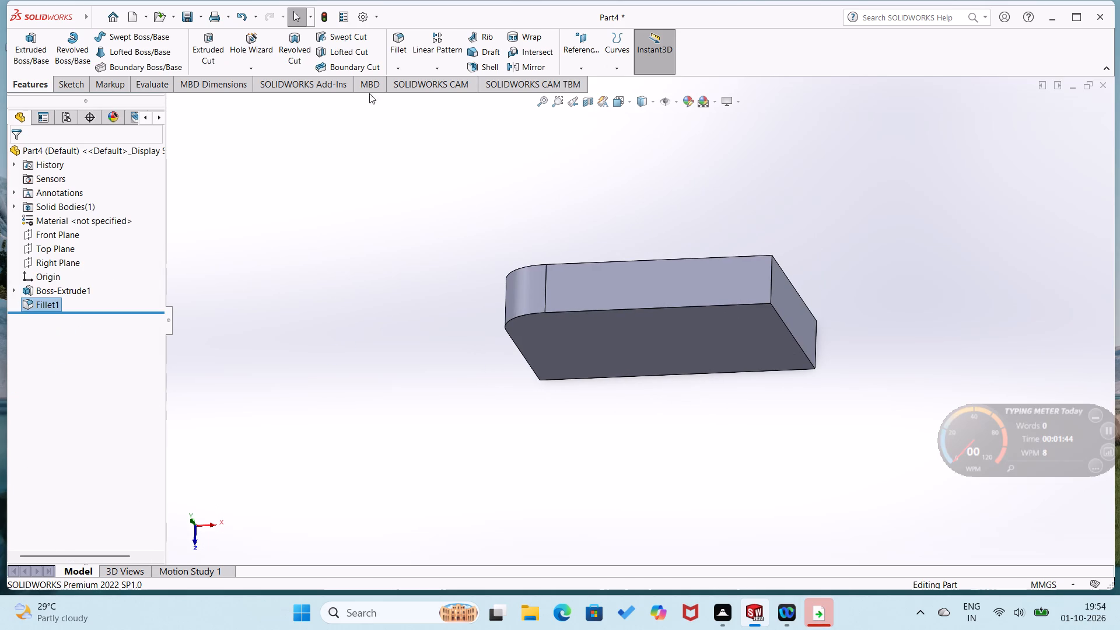
{"action": "left_click", "coordinate": [393, 74]}
{"action": "left_click", "coordinate": [407, 86]}
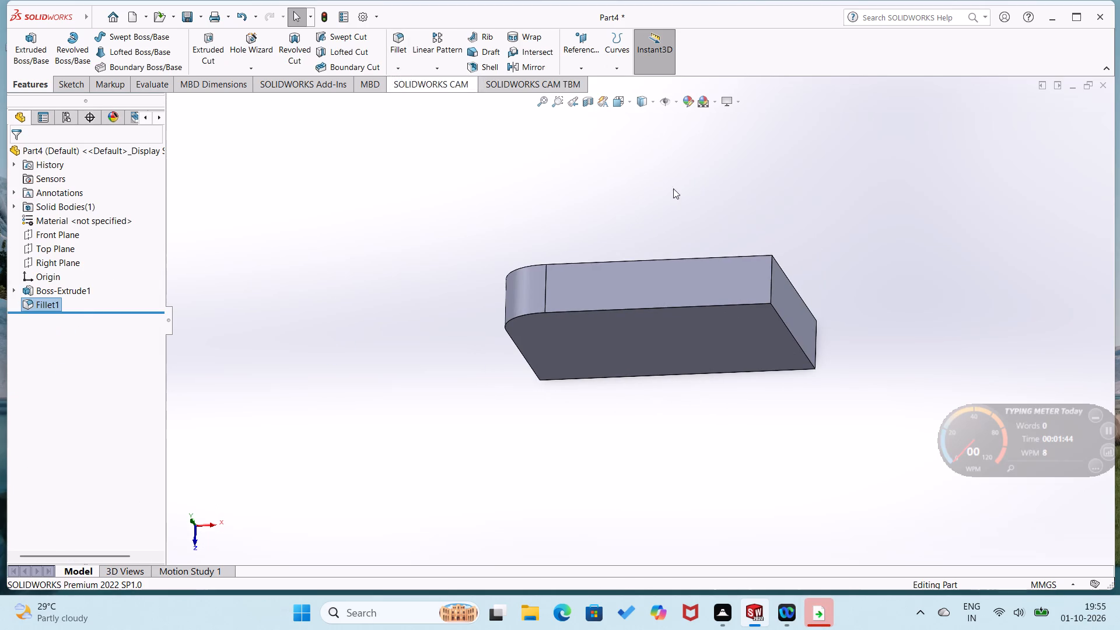
{"action": "left_click", "coordinate": [770, 276]}
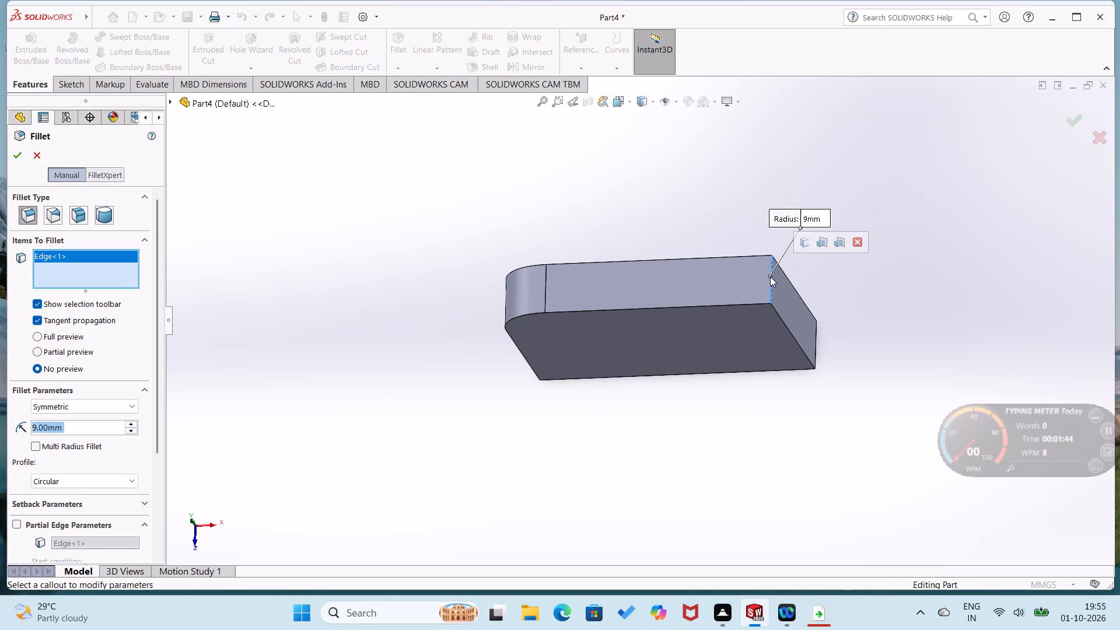
{"action": "left_click", "coordinate": [13, 162]}
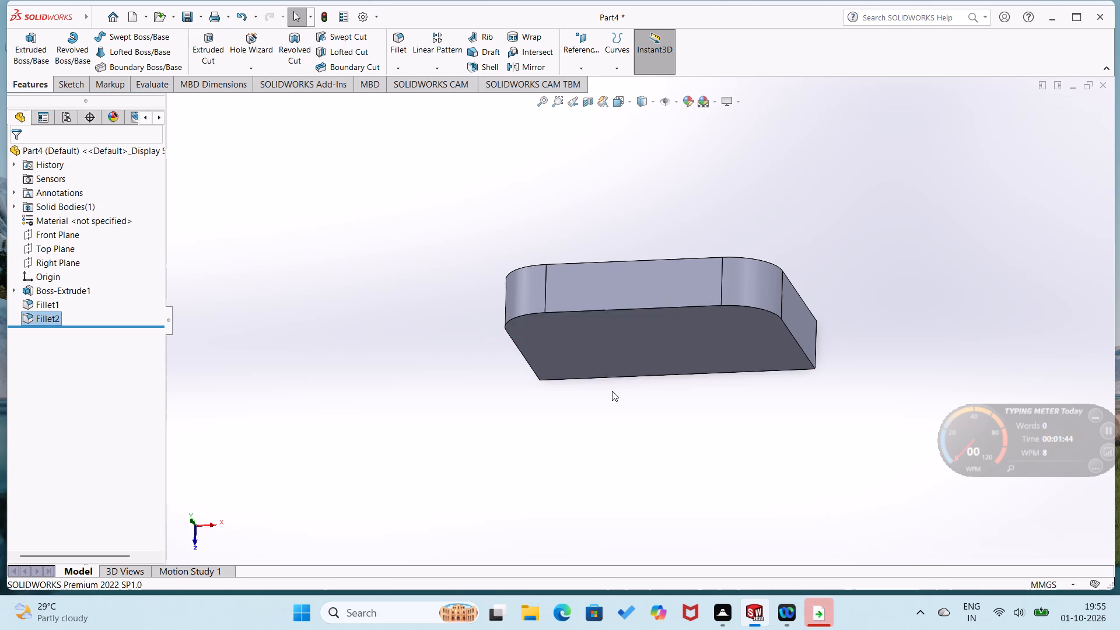
On the plate's large front face, sketch two circles centred on the rounded corners' arc centres, with radii about 3.5 mm and 3.9 mm.
{"action": "middle_click_drag", "start_coordinate": [612, 390], "coordinate": [612, 327]}
{"action": "right_click", "coordinate": [612, 339]}
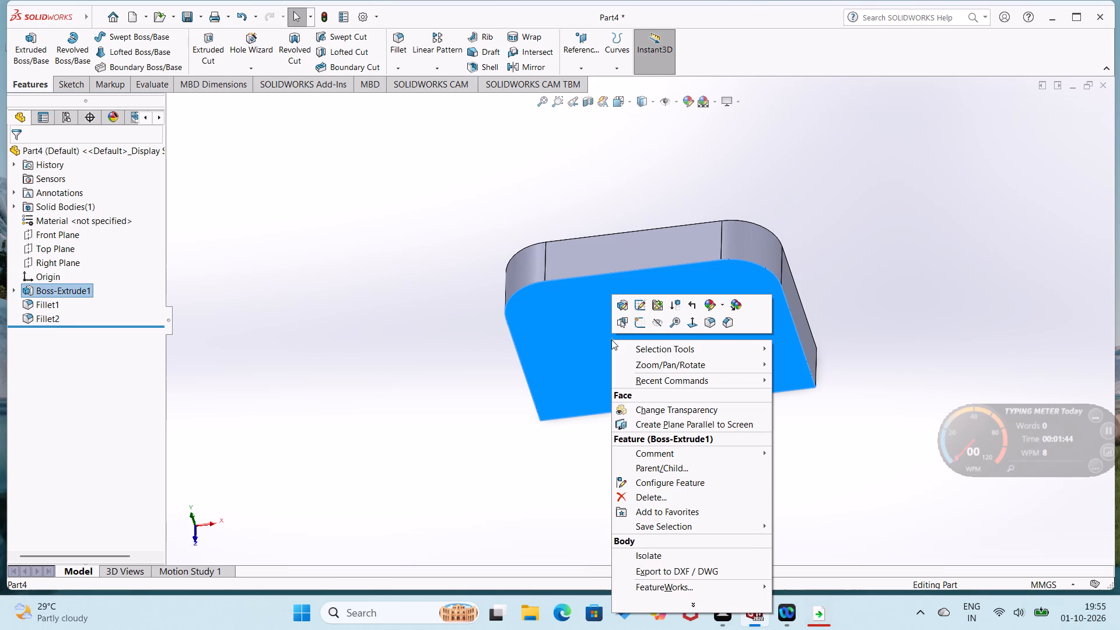
{"action": "left_click", "coordinate": [633, 319]}
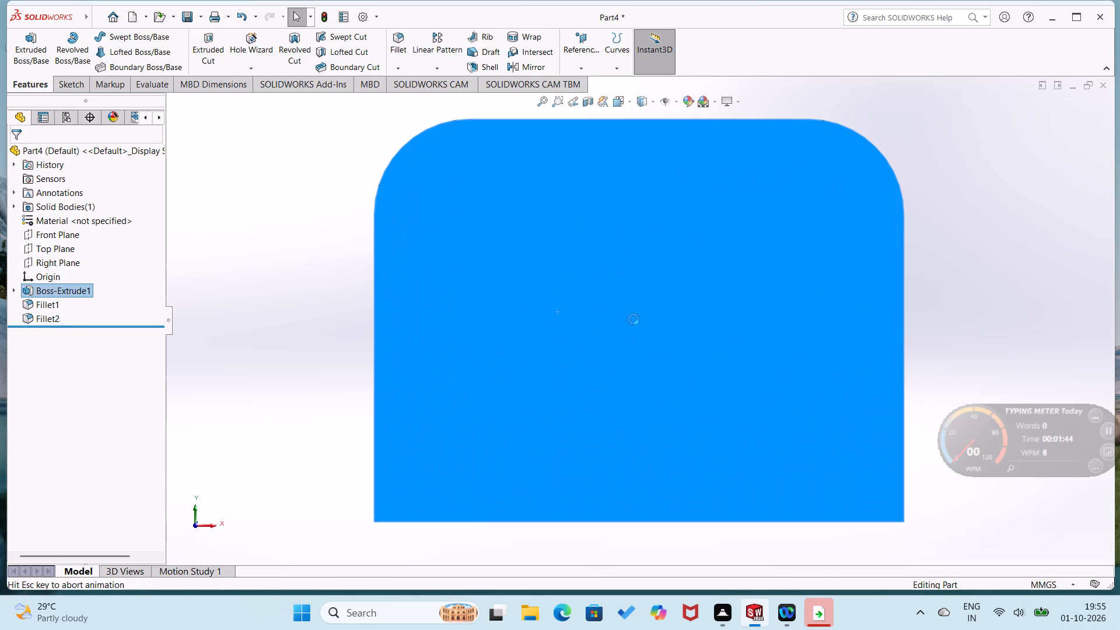
{"action": "left_click", "coordinate": [320, 359]}
{"action": "right_click_drag", "start_coordinate": [228, 421], "coordinate": [330, 358]}
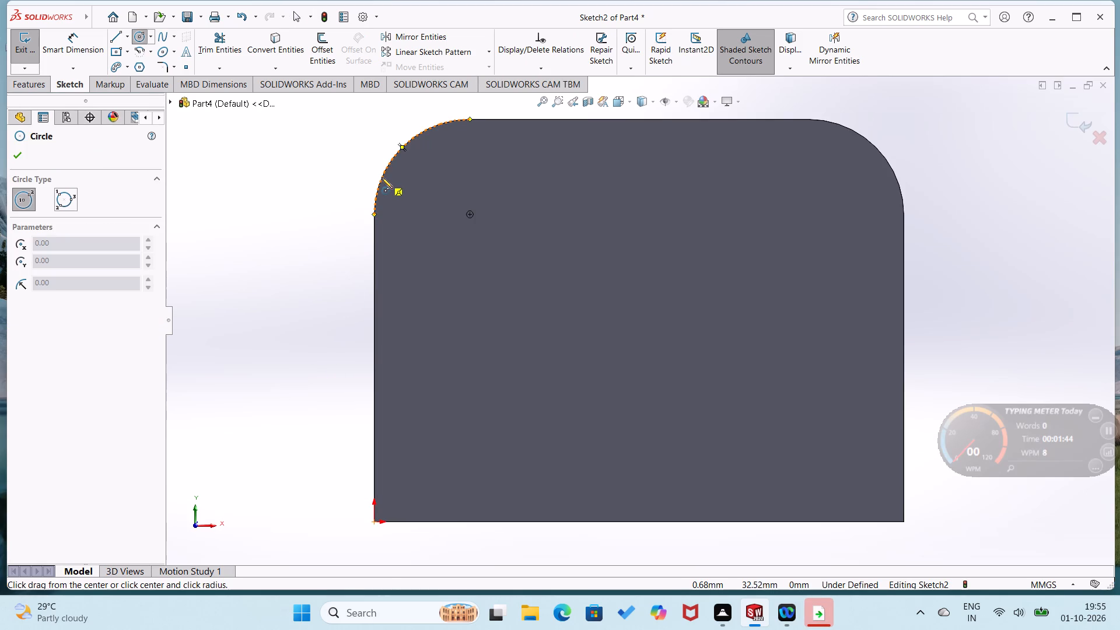
{"action": "left_click", "coordinate": [473, 218]}
{"action": "left_click", "coordinate": [481, 250]}
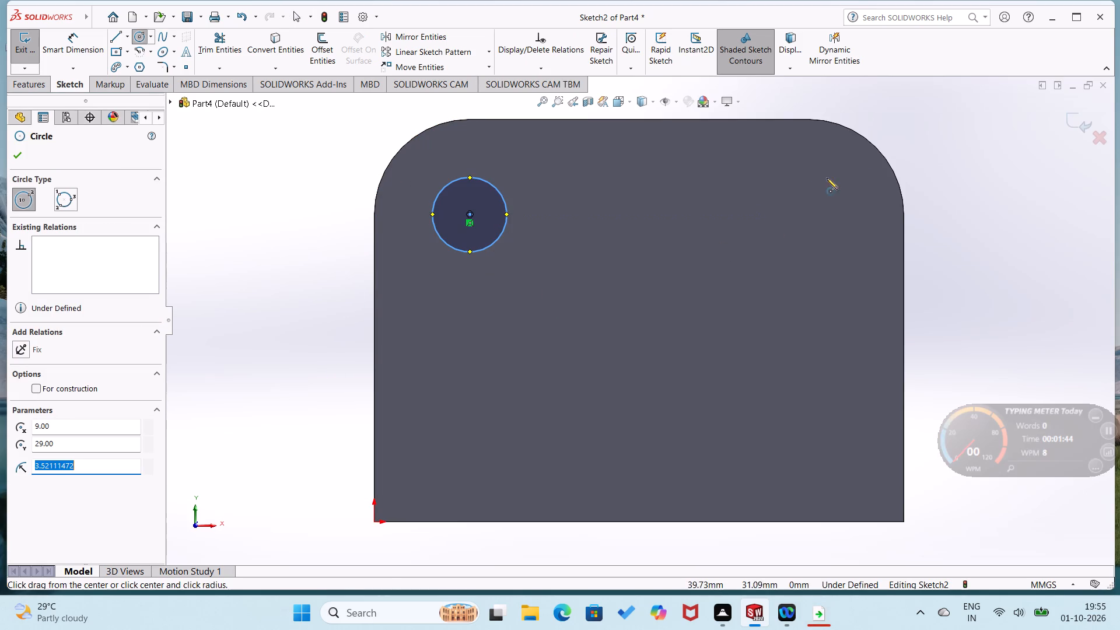
{"action": "left_click", "coordinate": [807, 214]}
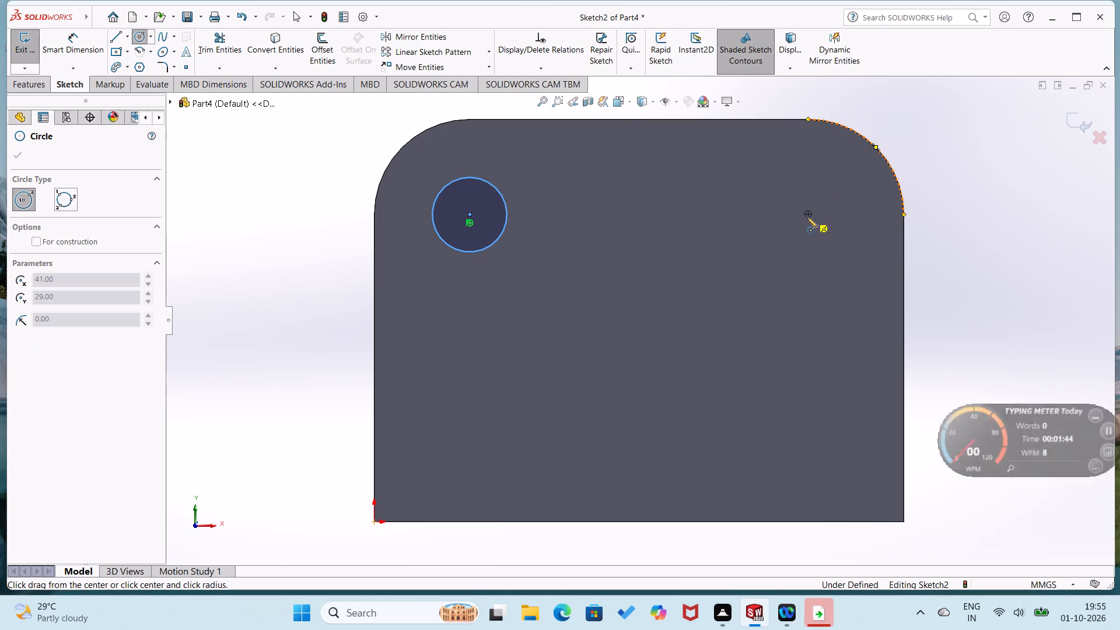
{"action": "left_click", "coordinate": [815, 256]}
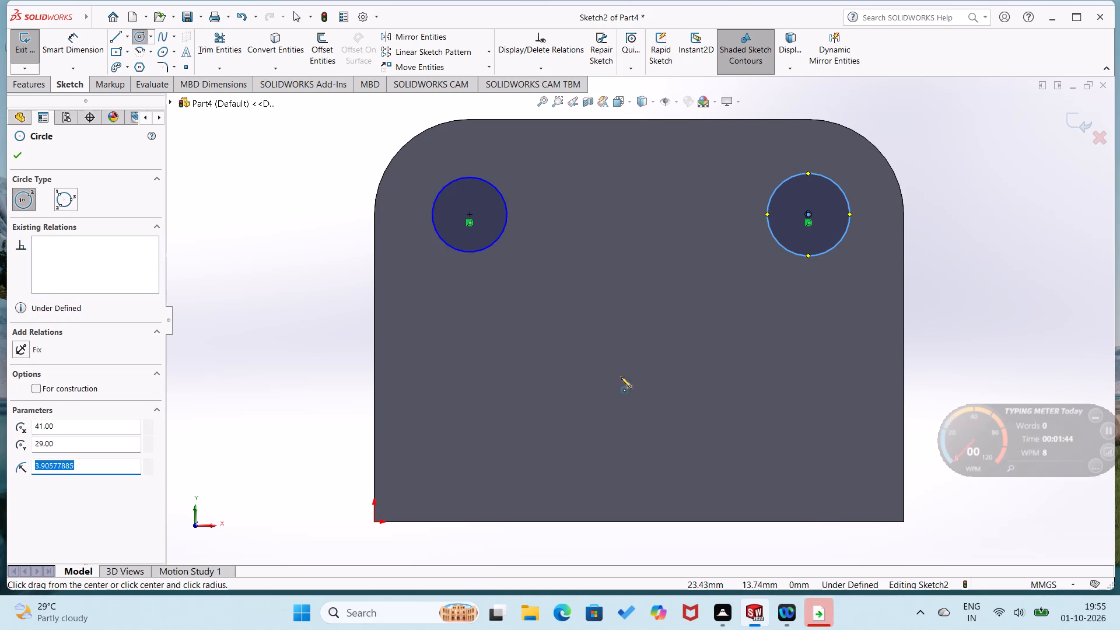
Dimension the circle at the rounded corner above the origin with a 9 mm diameter.
{"action": "right_click_drag", "start_coordinate": [595, 409], "coordinate": [585, 252]}
{"action": "left_click", "coordinate": [493, 246]}
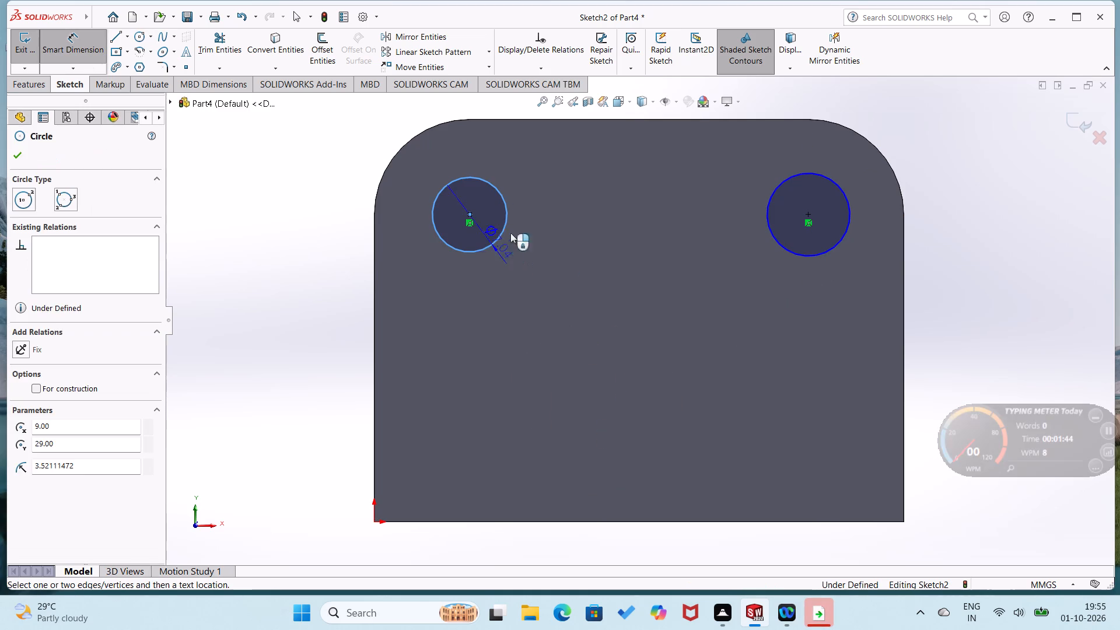
{"action": "left_click", "coordinate": [538, 211]}
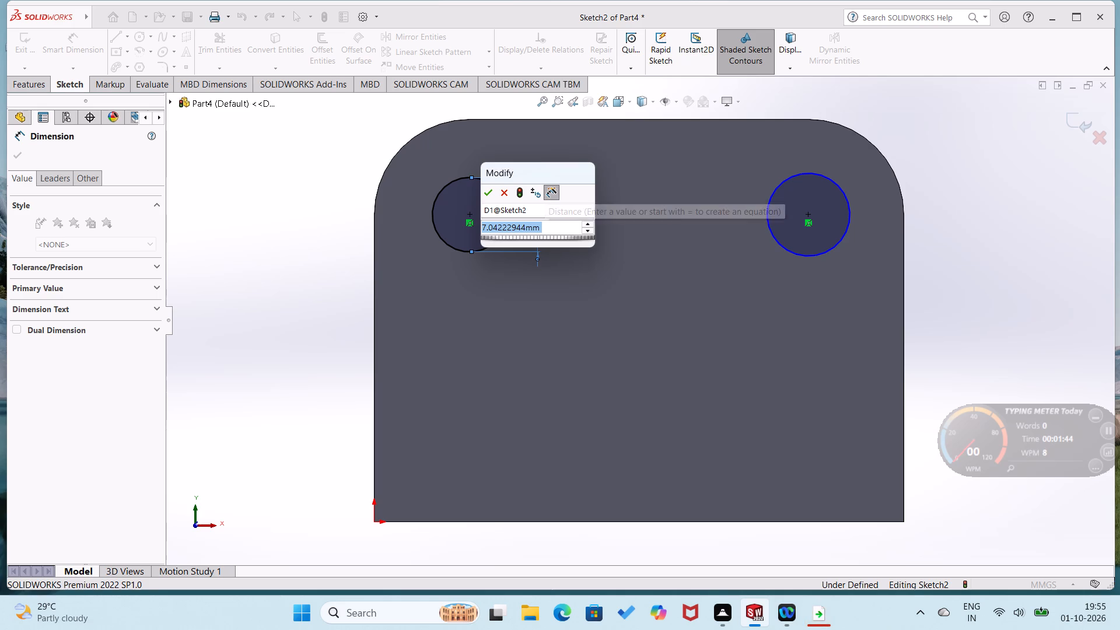
{"action": "key", "text": "bracketleft"}
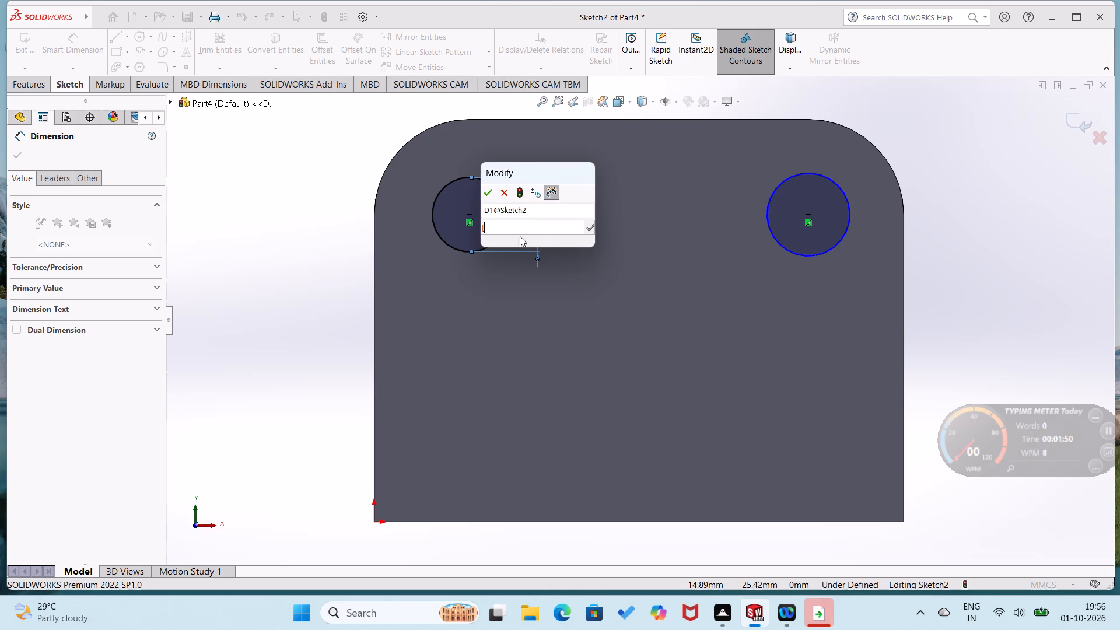
{"action": "left_click", "coordinate": [503, 196]}
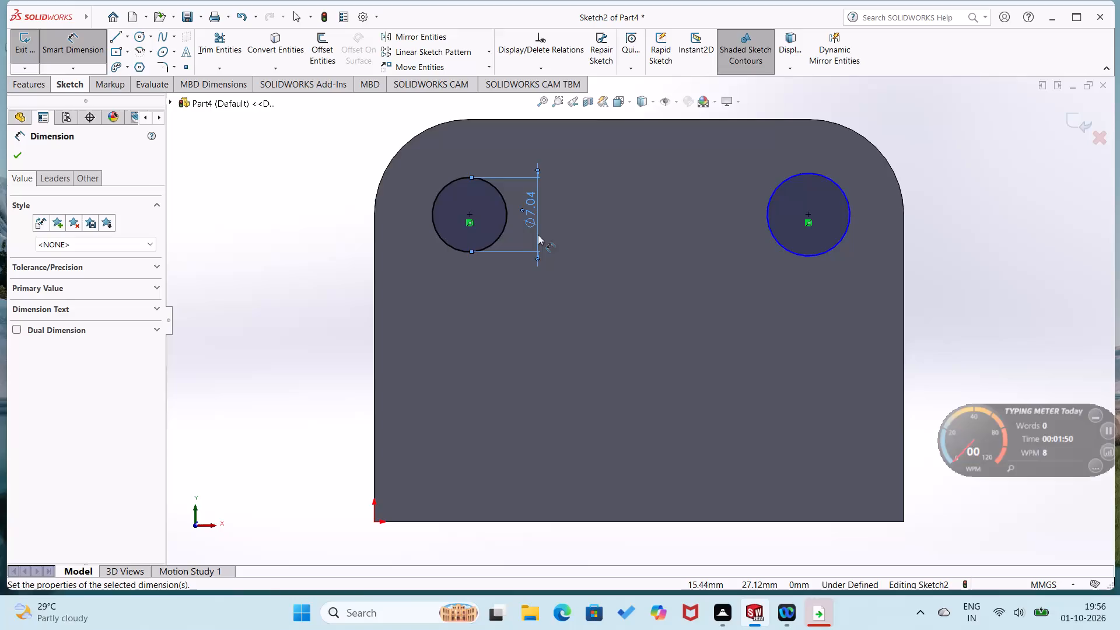
{"action": "double_click", "coordinate": [530, 225]}
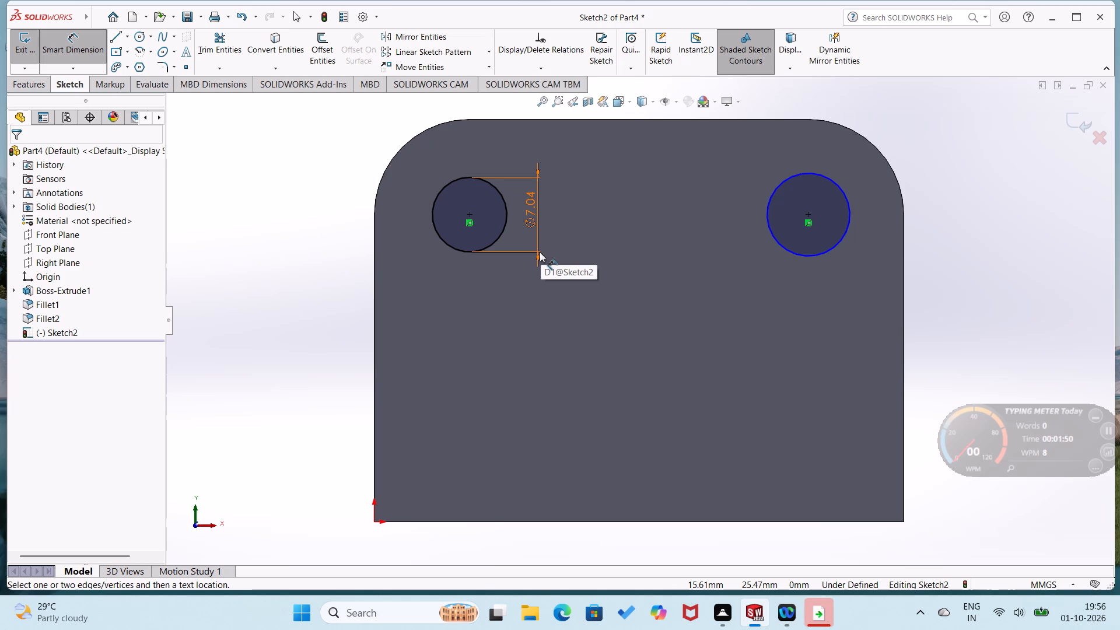
{"action": "key", "text": "9"}
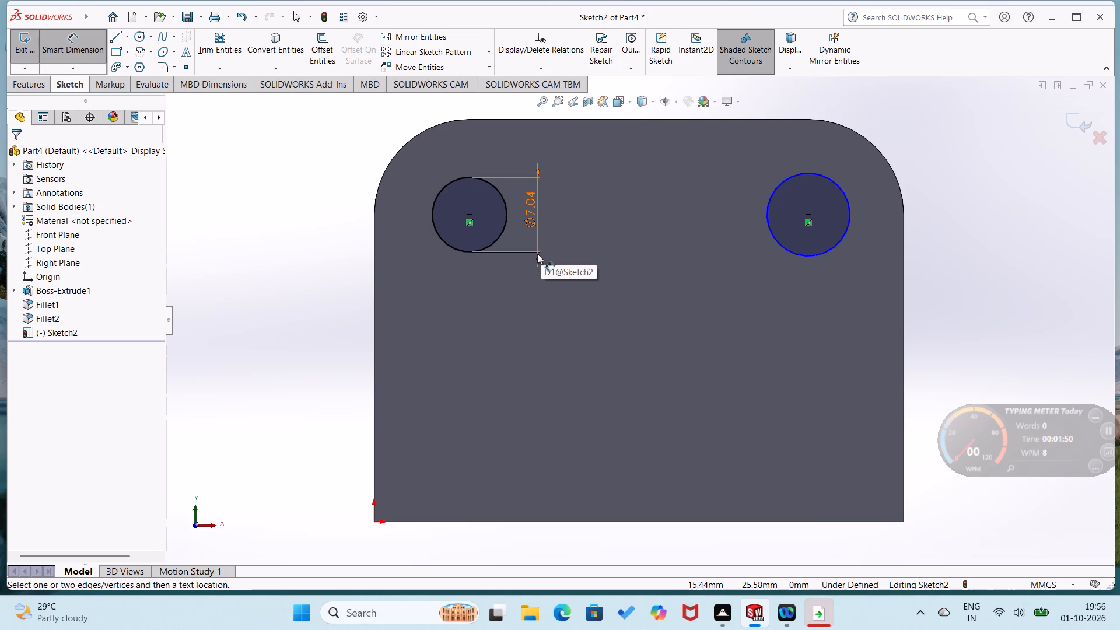
{"action": "double_click", "coordinate": [523, 221]}
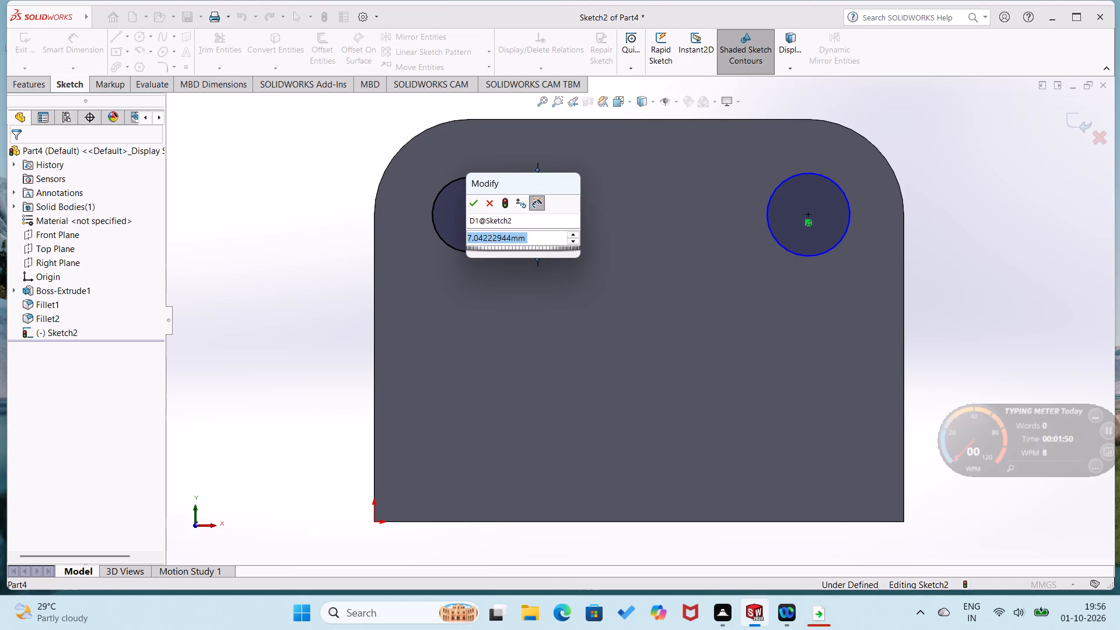
{"action": "key", "text": "9"}
{"action": "key", "text": "Return"}
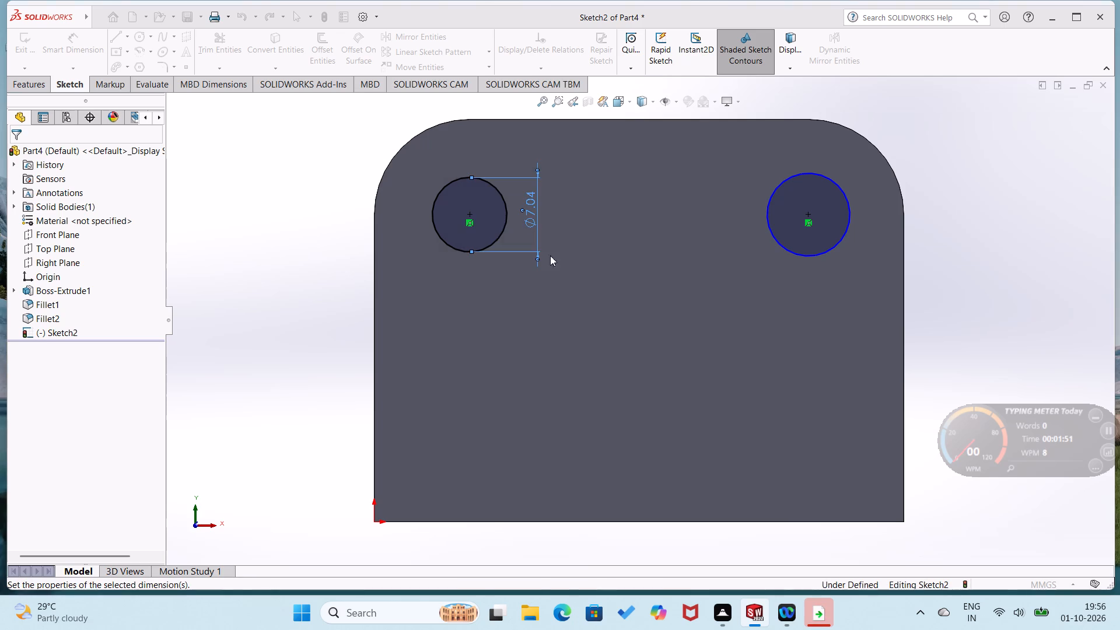
Dimension the circle at the other rounded corner with a 9 mm diameter.
{"action": "left_click", "coordinate": [800, 256]}
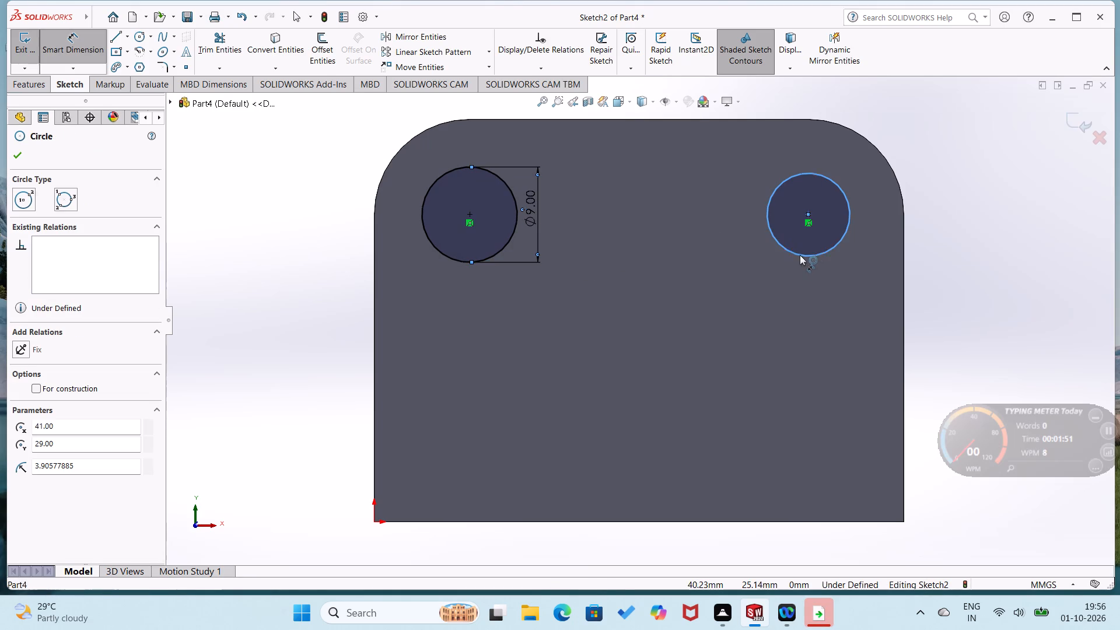
{"action": "left_click", "coordinate": [867, 234]}
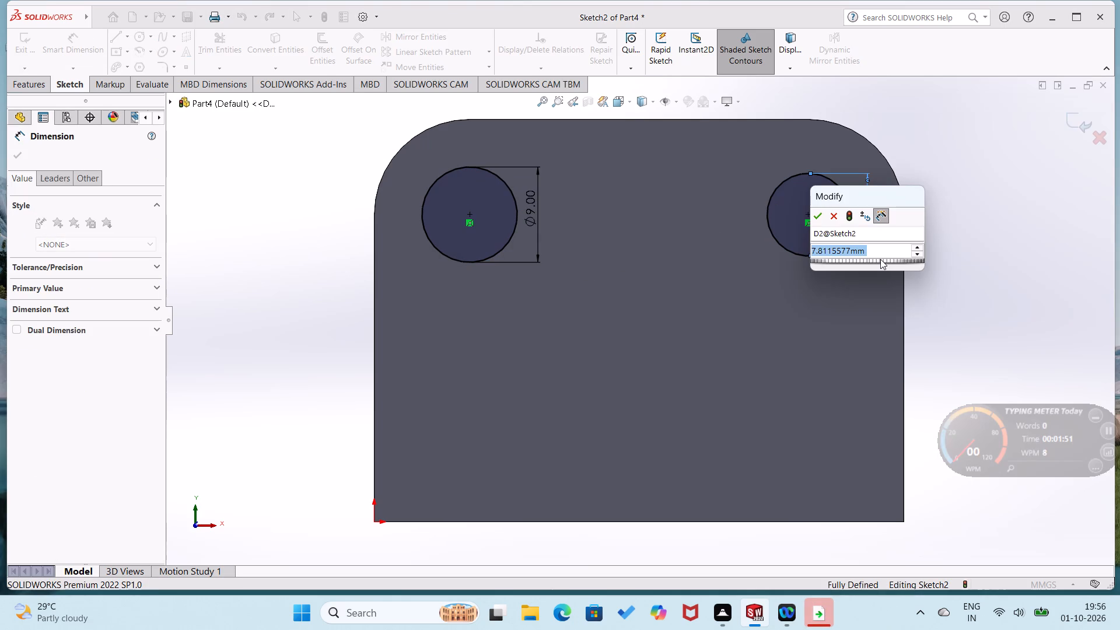
{"action": "key", "text": "9"}
{"action": "key", "text": "Return"}
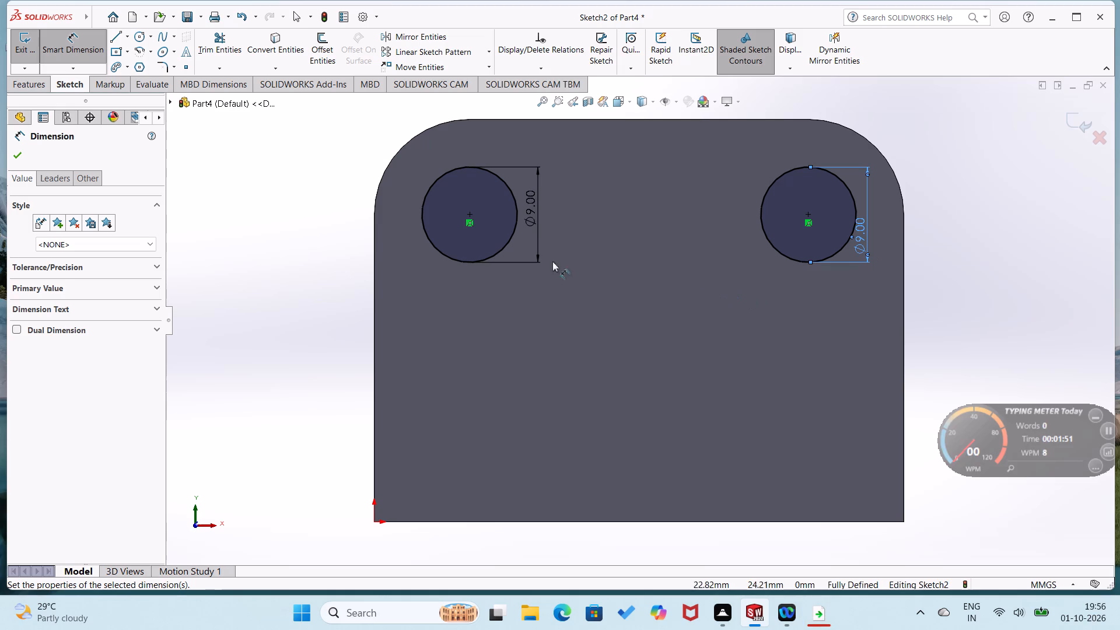
Cut-extrude the two circles into the plate with a blind depth of 9 mm.
{"action": "left_click", "coordinate": [41, 86]}
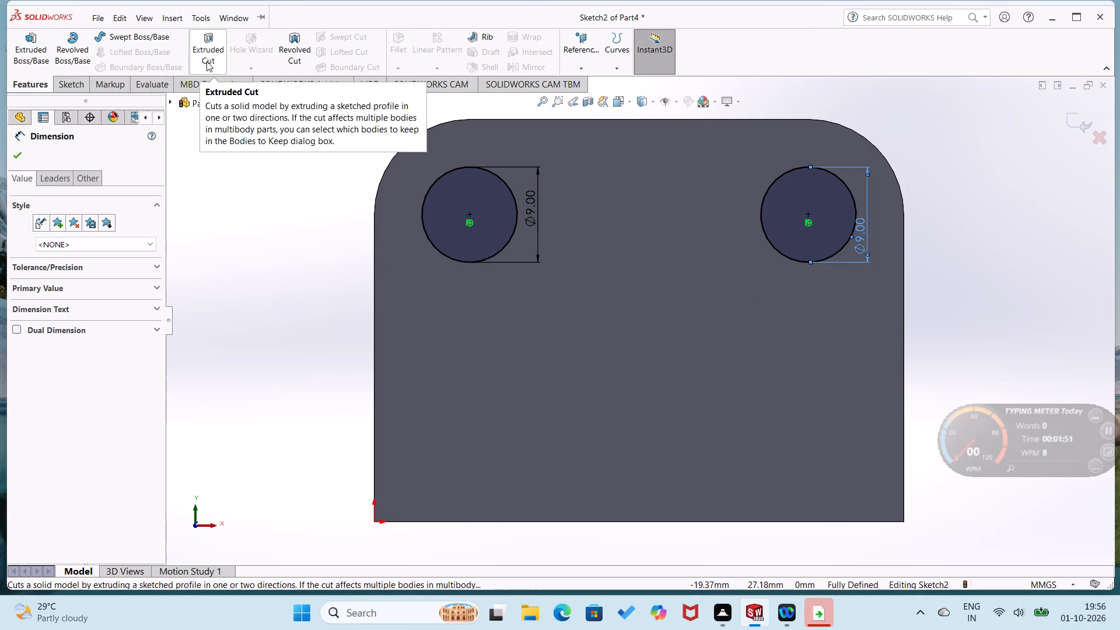
{"action": "left_click", "coordinate": [206, 61]}
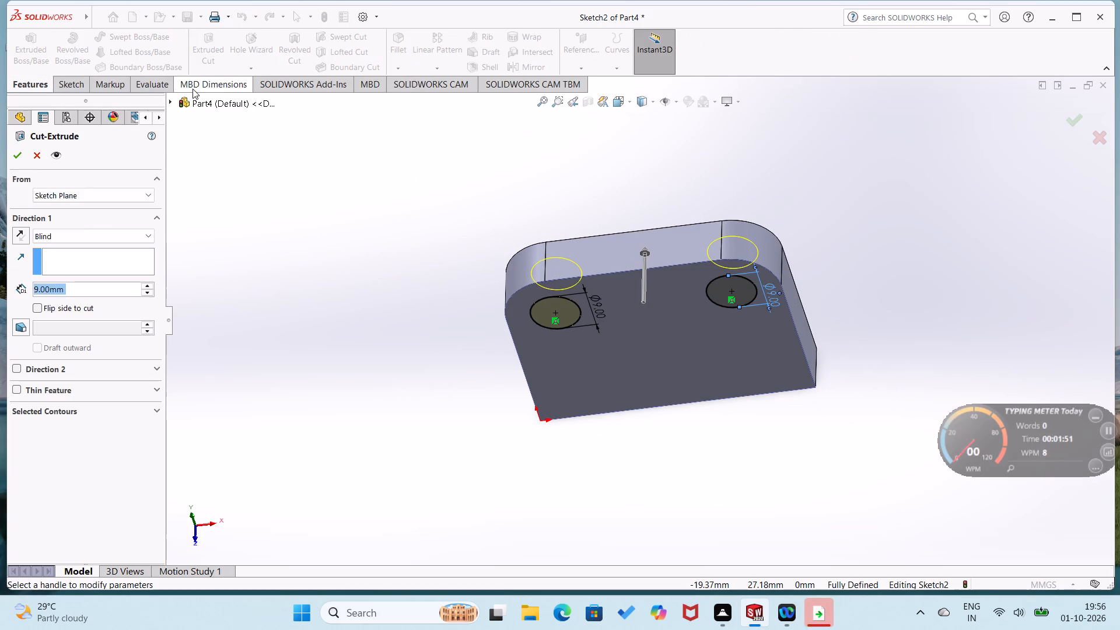
{"action": "left_click", "coordinate": [17, 157]}
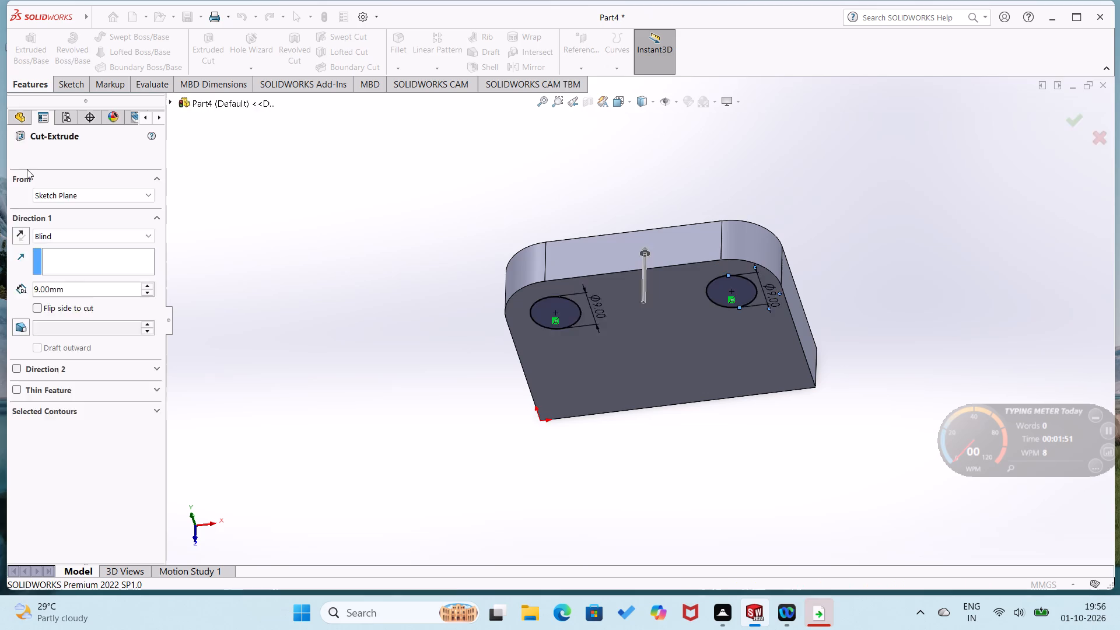
{"action": "left_click", "coordinate": [259, 274]}
On the narrow side face at the origin, sketch a closed horizontal arm profile about 28 mm long, with a stepped underside and a downward leg about 12 mm high.
{"action": "middle_click_drag", "start_coordinate": [346, 310], "coordinate": [485, 312]}
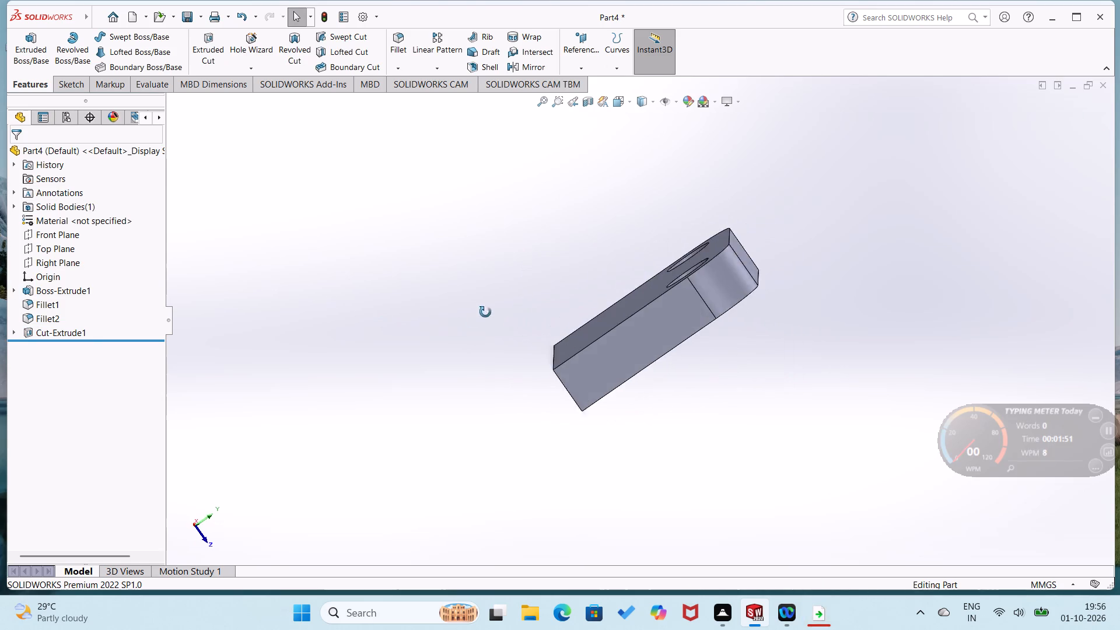
{"action": "middle_click_drag", "start_coordinate": [485, 312], "coordinate": [486, 311]}
{"action": "right_click", "coordinate": [608, 358]}
{"action": "left_click", "coordinate": [643, 322]}
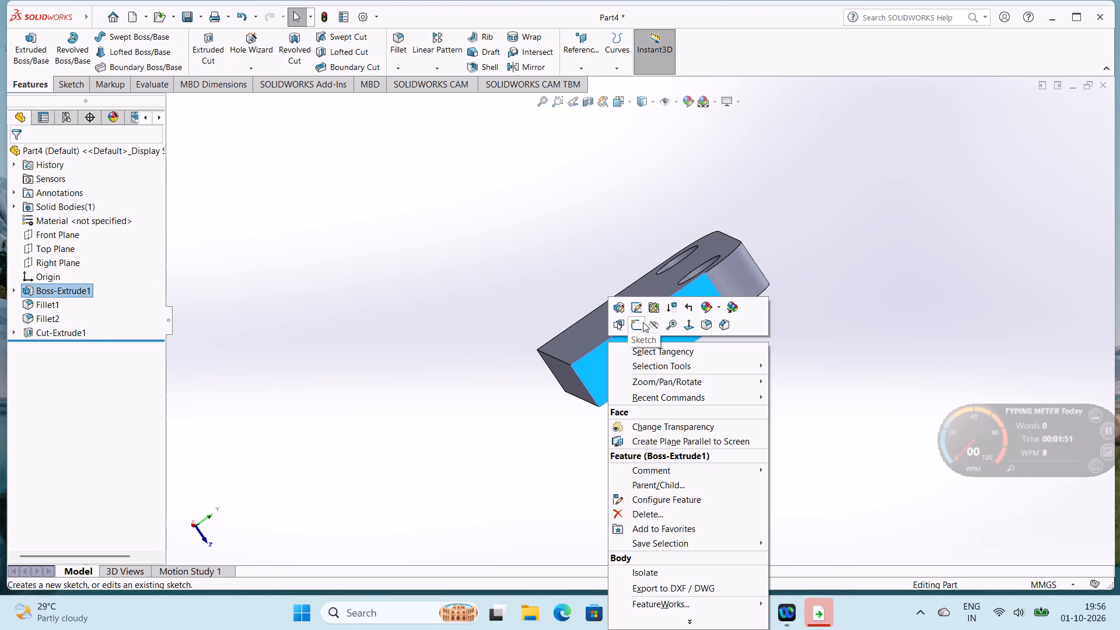
{"action": "left_click", "coordinate": [551, 335]}
{"action": "right_click_drag", "start_coordinate": [550, 336], "coordinate": [461, 372]}
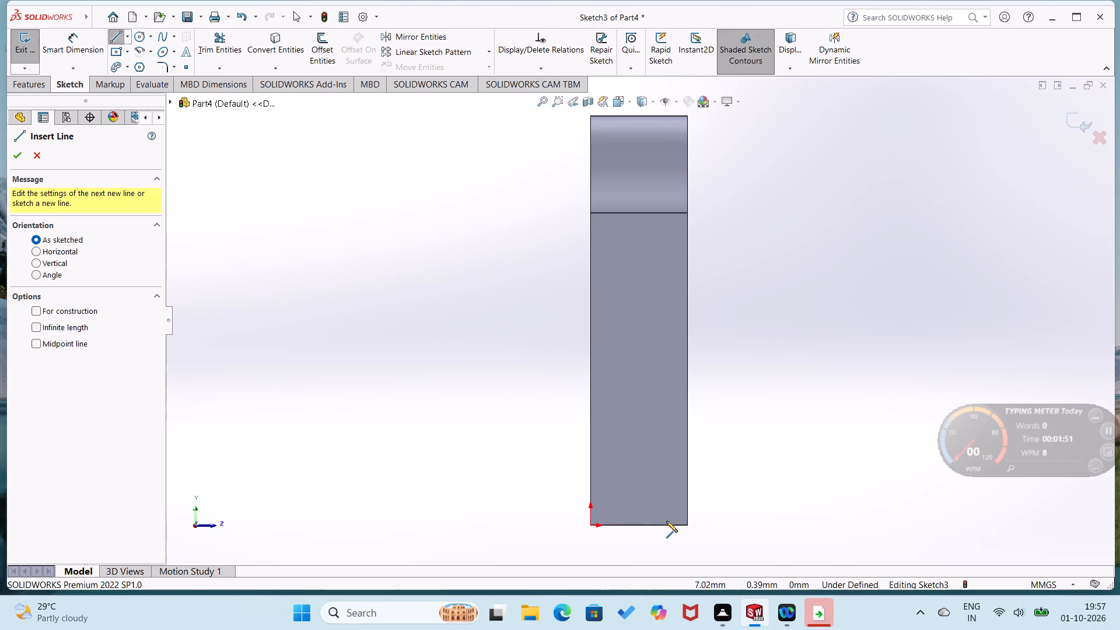
{"action": "left_click", "coordinate": [591, 524]}
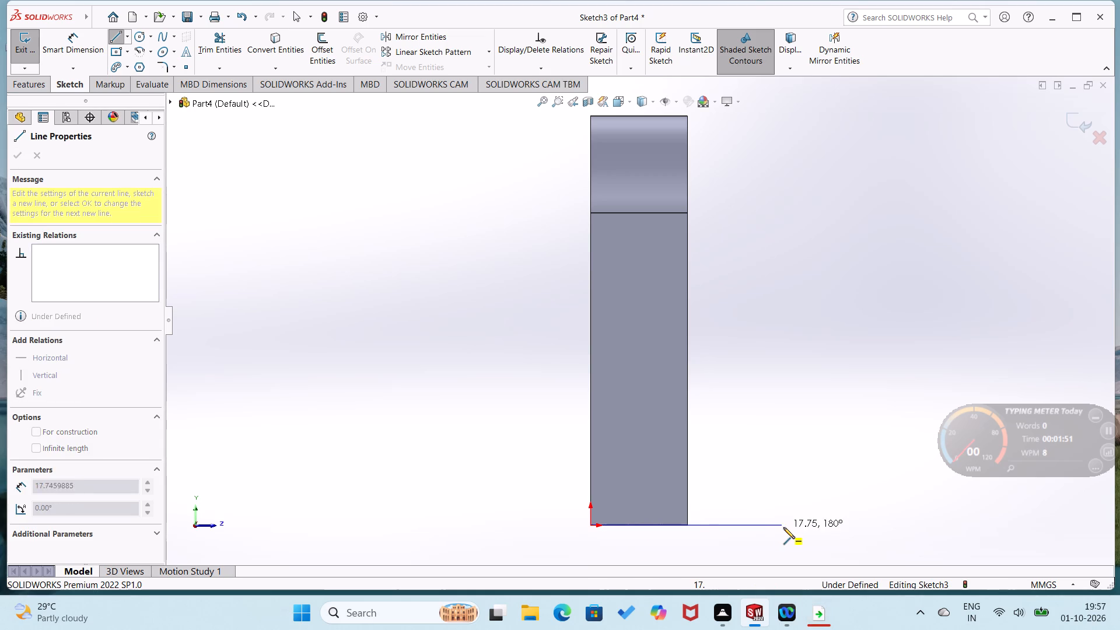
{"action": "left_click", "coordinate": [790, 526]}
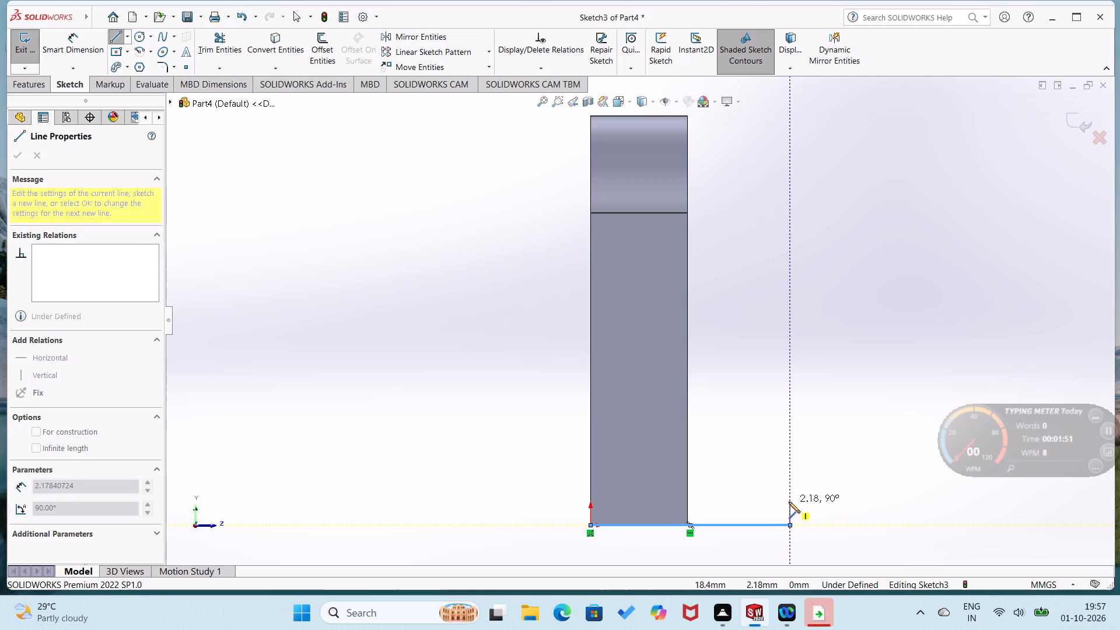
{"action": "left_click", "coordinate": [789, 501]}
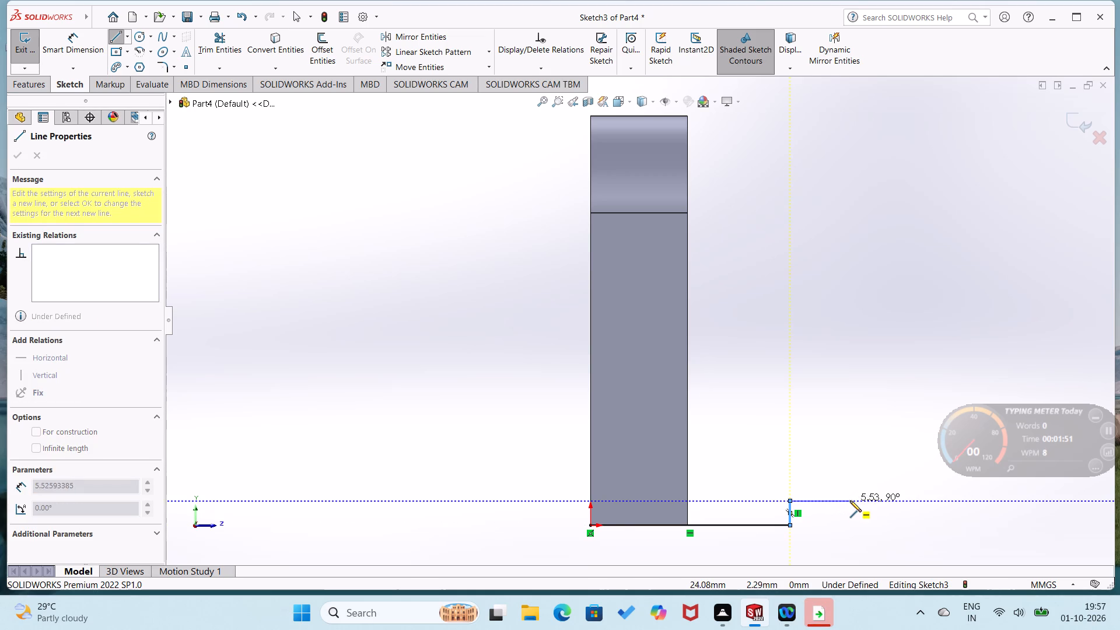
{"action": "left_click", "coordinate": [850, 501]}
{"action": "scroll", "coordinate": [858, 511], "scroll_direction": "up", "scroll_amount": 2}
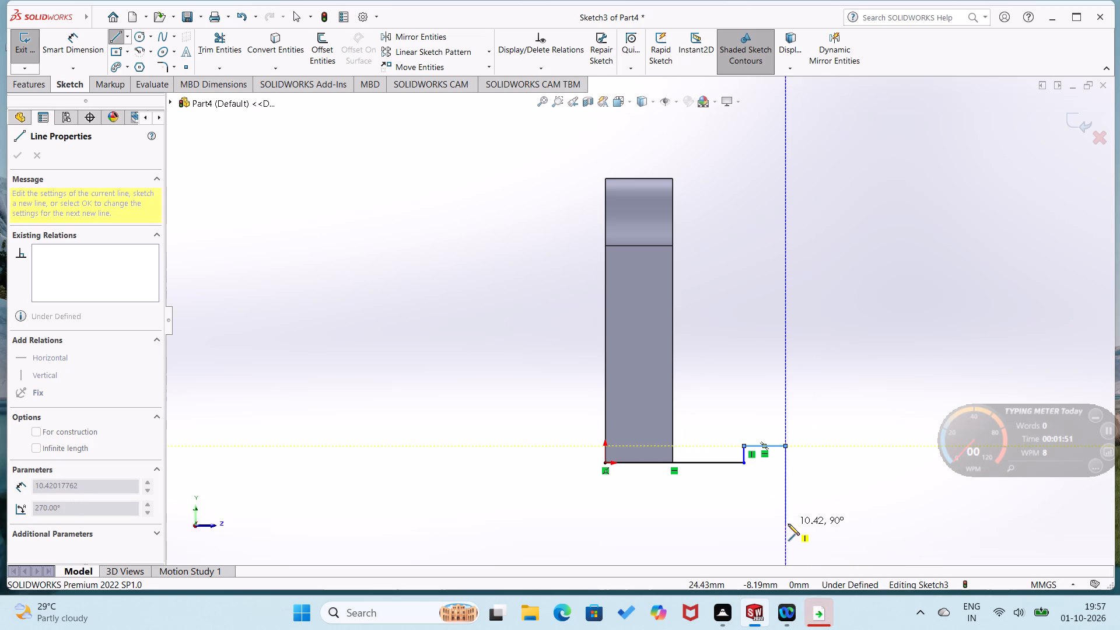
{"action": "left_click", "coordinate": [789, 535]}
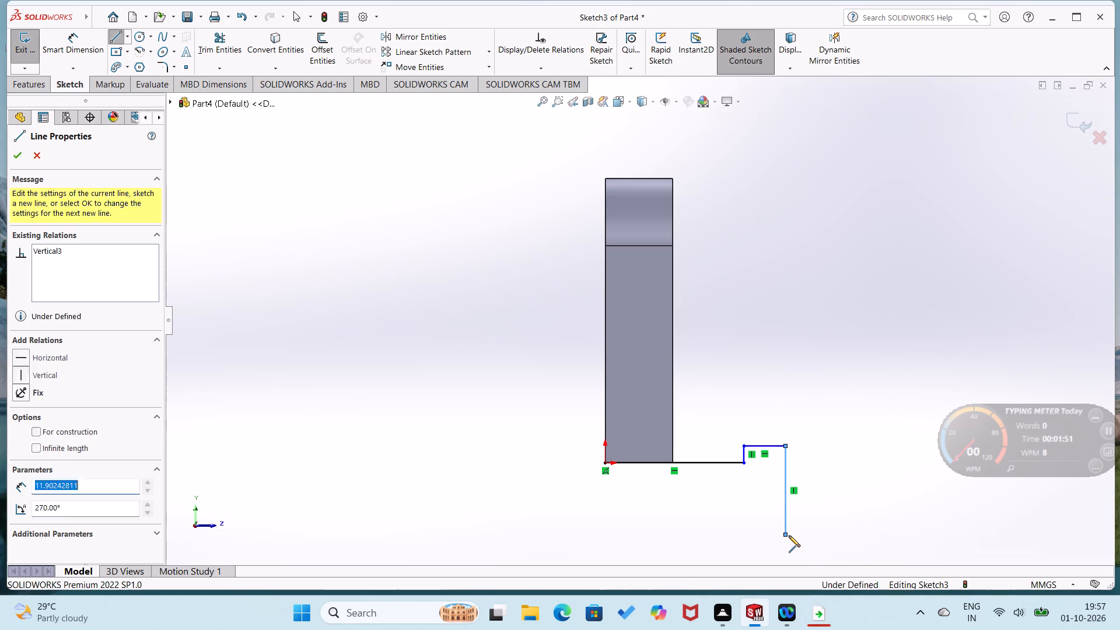
{"action": "left_click", "coordinate": [818, 535]}
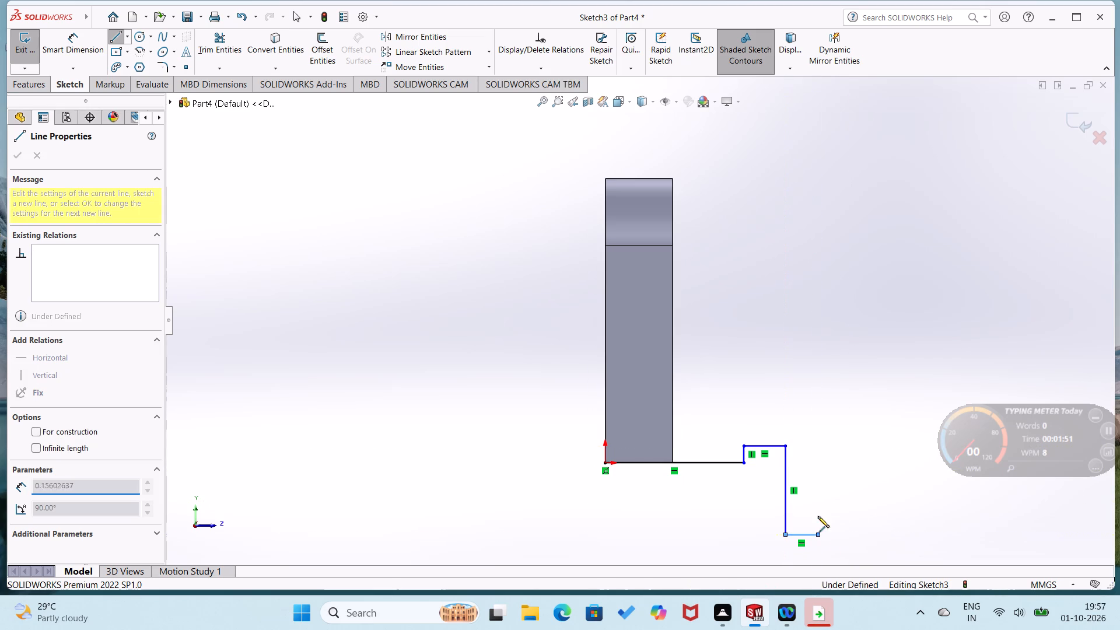
{"action": "left_click", "coordinate": [815, 416]}
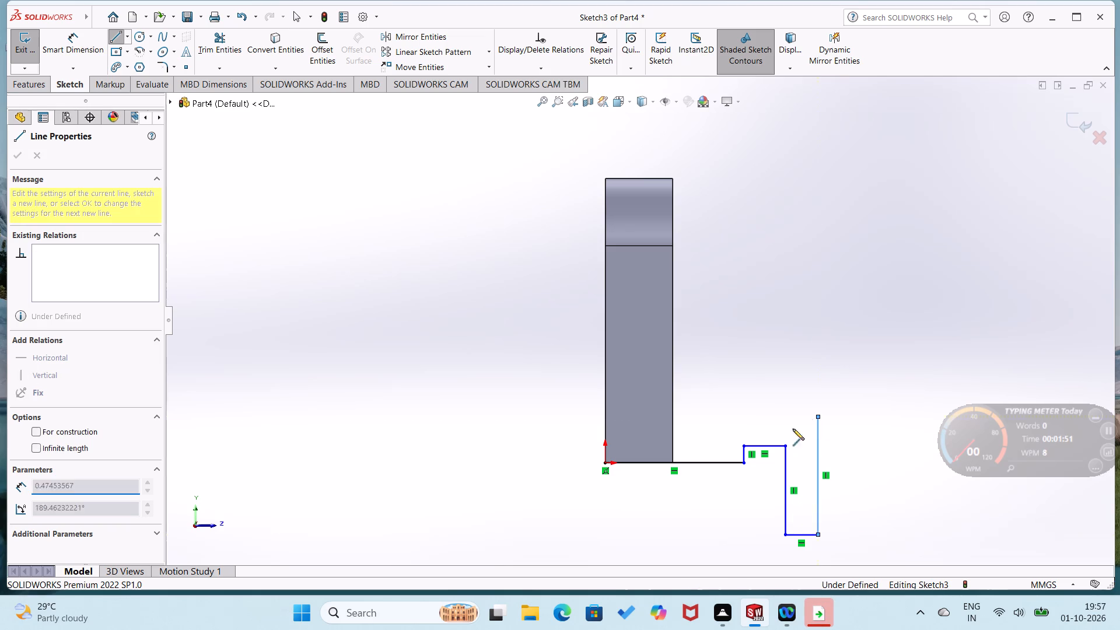
{"action": "left_click", "coordinate": [605, 418]}
{"action": "left_click", "coordinate": [605, 462]}
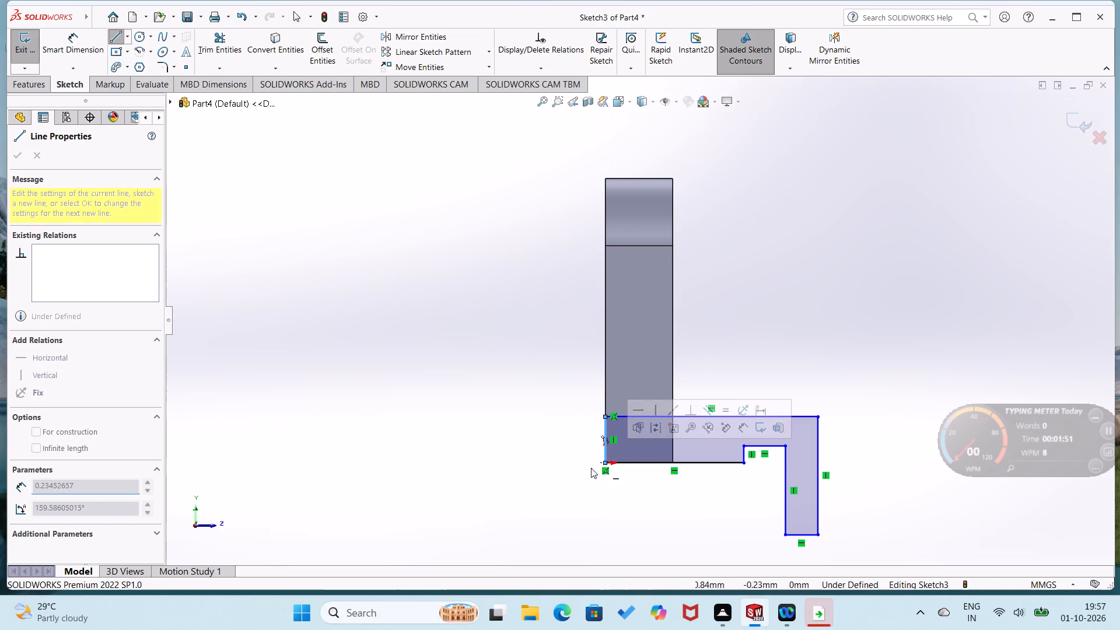
Dimension the vertical distance between the profile's top line and the short horizontal step line below it at 9 mm.
{"action": "right_click_drag", "start_coordinate": [540, 485], "coordinate": [540, 419]}
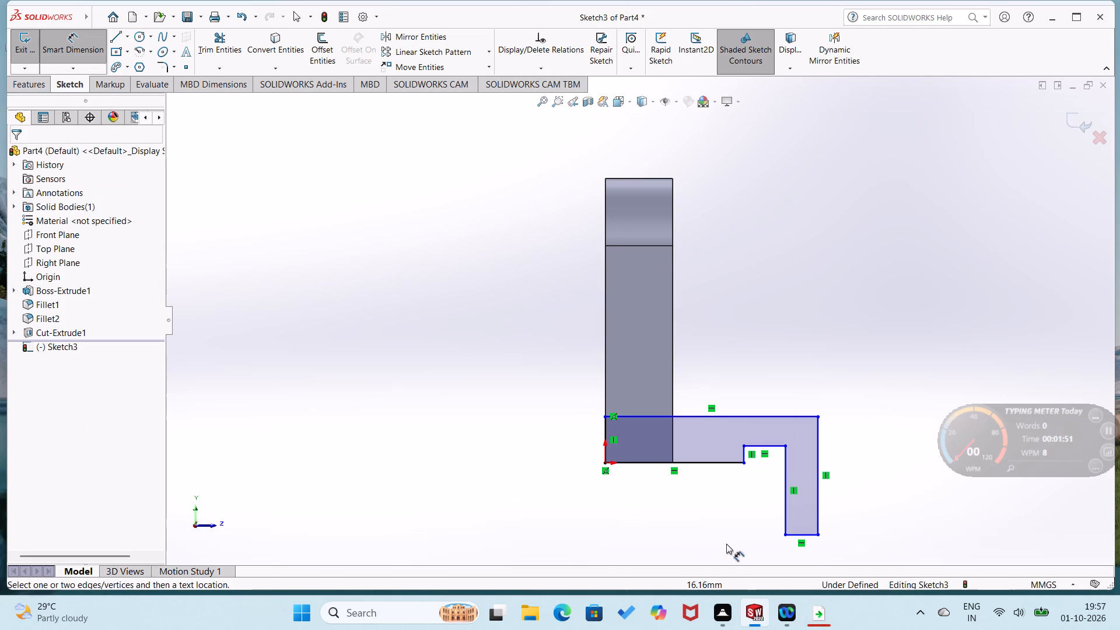
{"action": "left_click", "coordinate": [773, 446]}
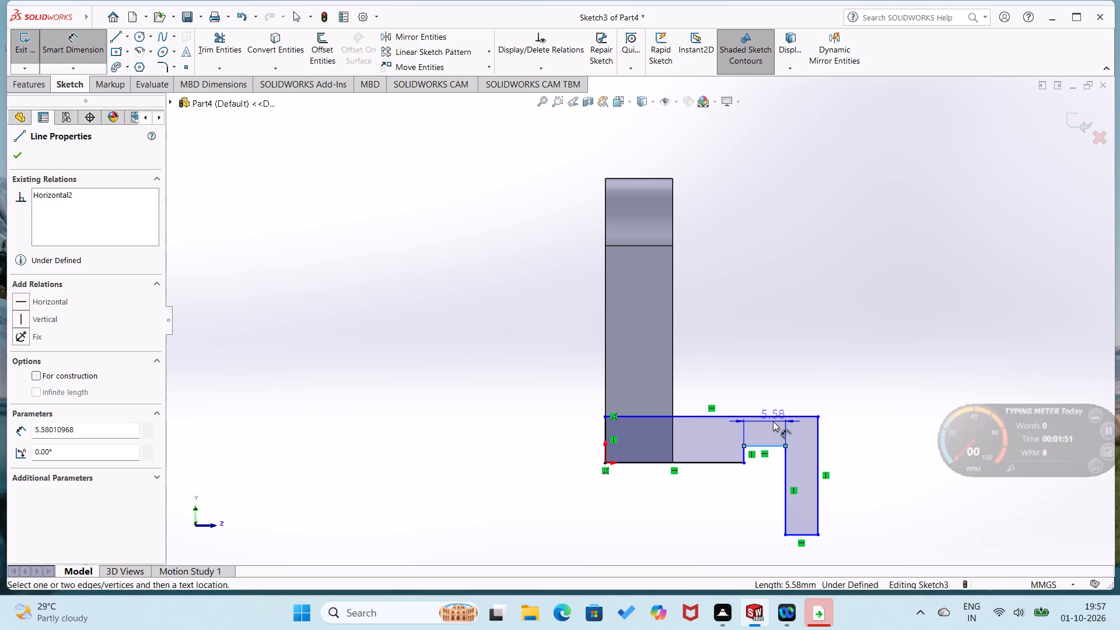
{"action": "left_click", "coordinate": [773, 416]}
{"action": "left_click", "coordinate": [768, 426]}
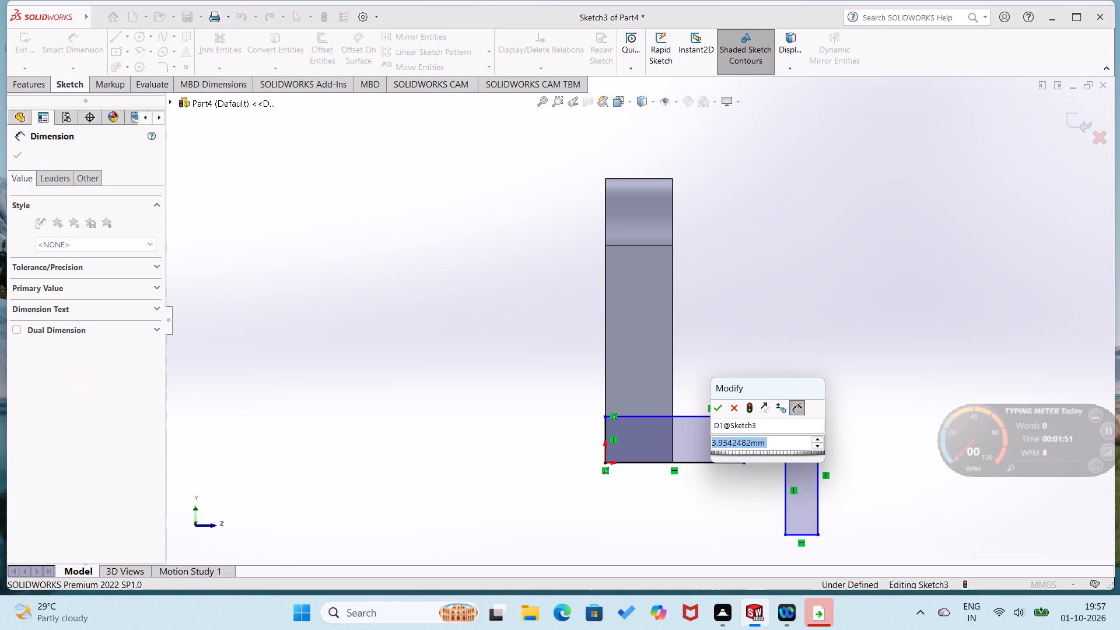
{"action": "key", "text": "9"}
{"action": "key", "text": "Return"}
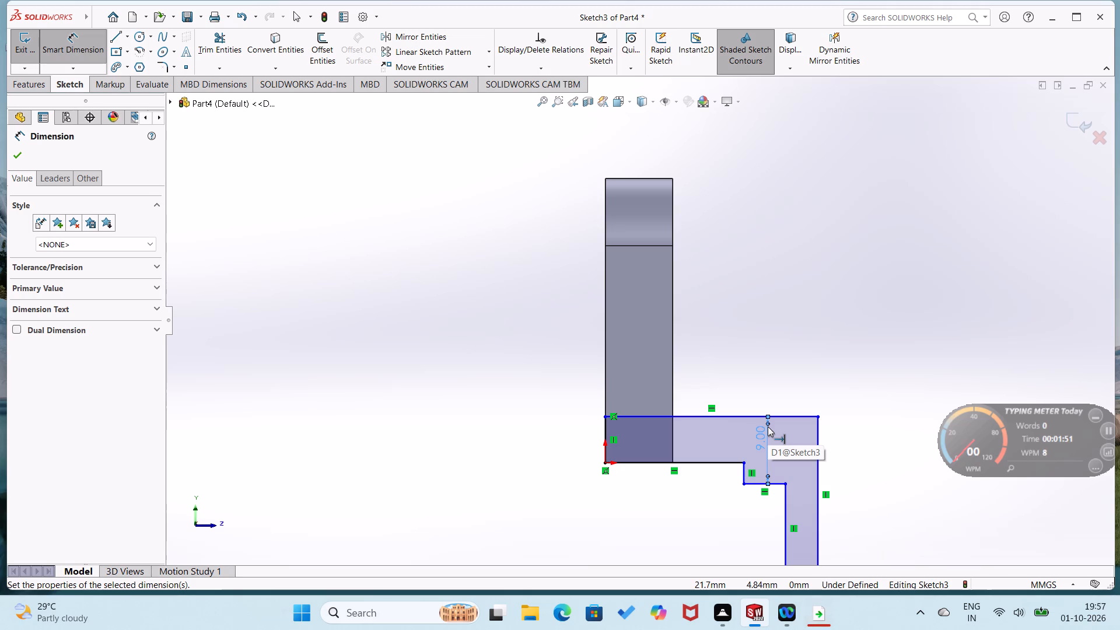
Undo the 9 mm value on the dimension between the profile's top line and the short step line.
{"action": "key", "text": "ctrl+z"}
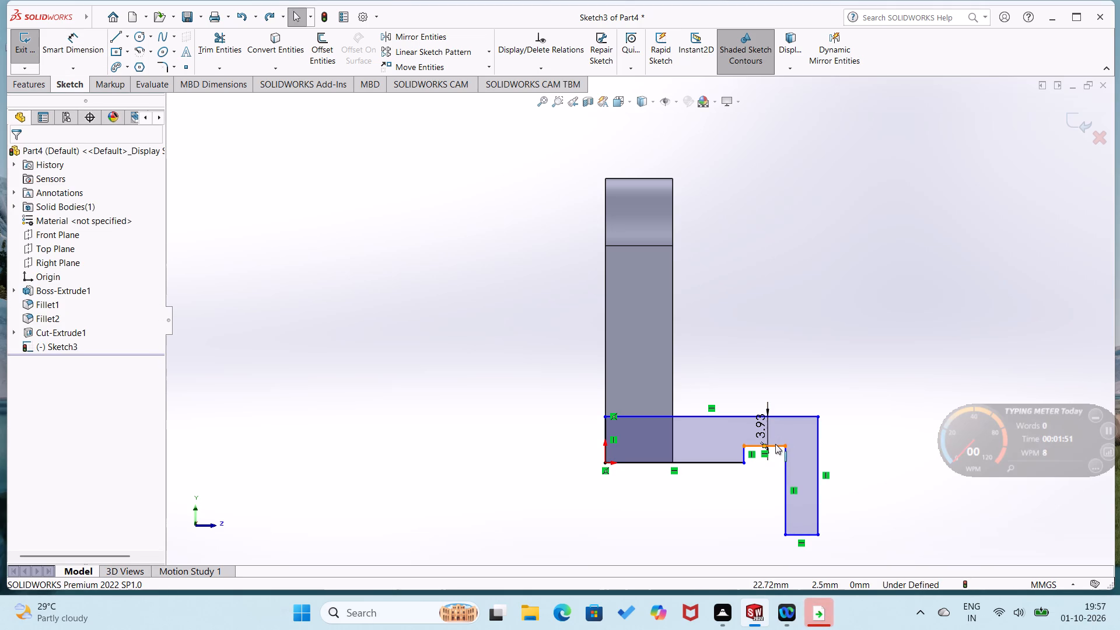
Dimension the vertical distance between the profile's top line and the lower line at the origin at 12 mm.
{"action": "left_click", "coordinate": [715, 463]}
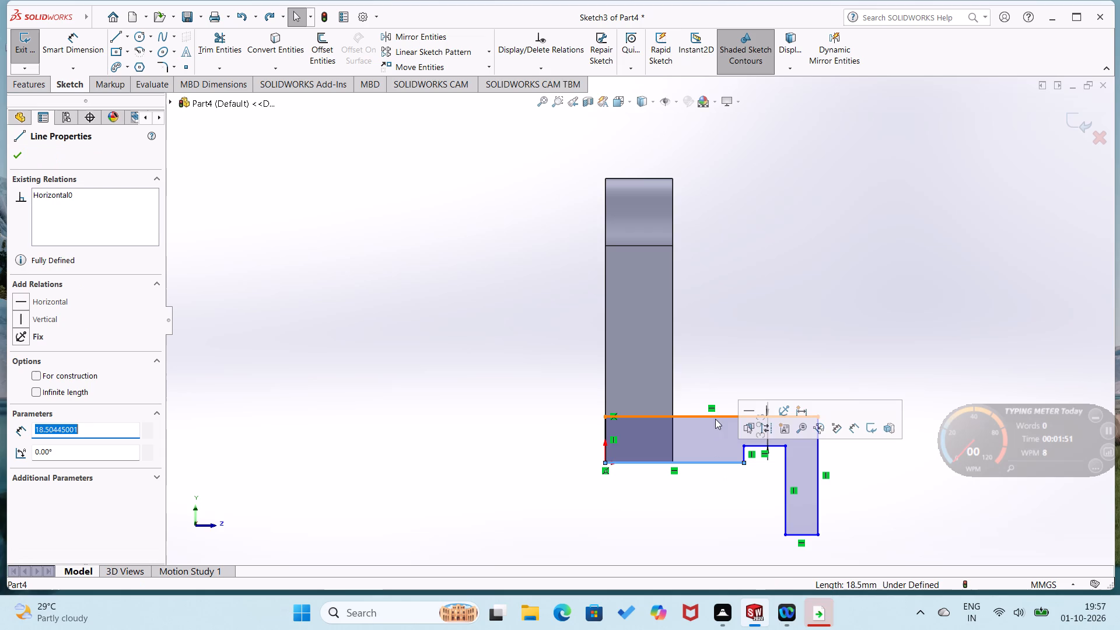
{"action": "left_click", "coordinate": [713, 415]}
{"action": "right_click_drag", "start_coordinate": [467, 496], "coordinate": [480, 344]}
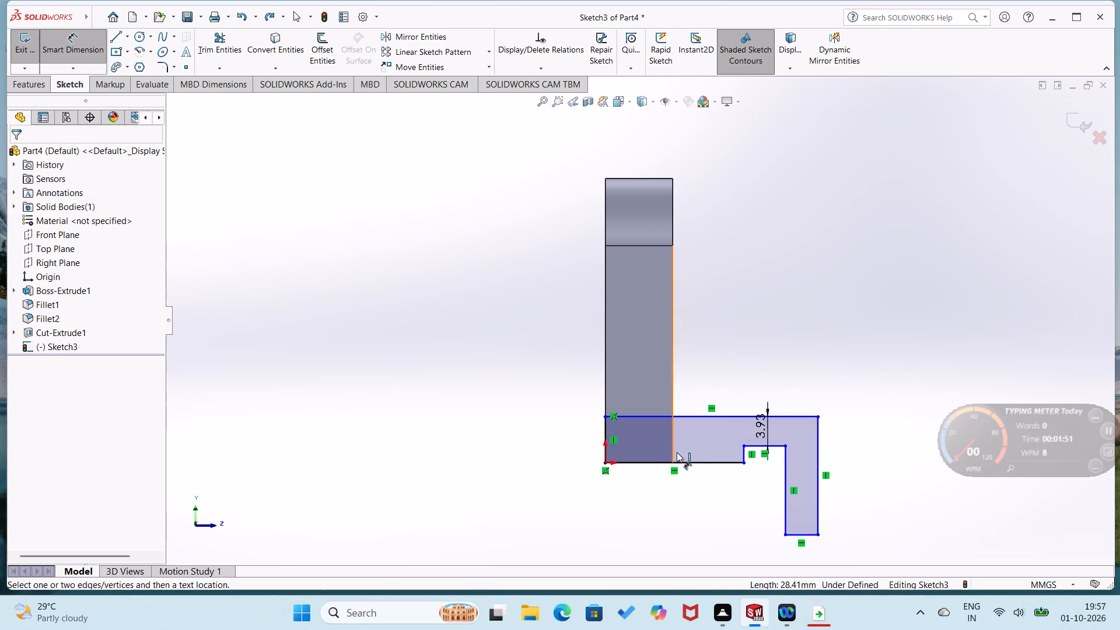
{"action": "left_click", "coordinate": [692, 462]}
{"action": "left_click", "coordinate": [682, 415]}
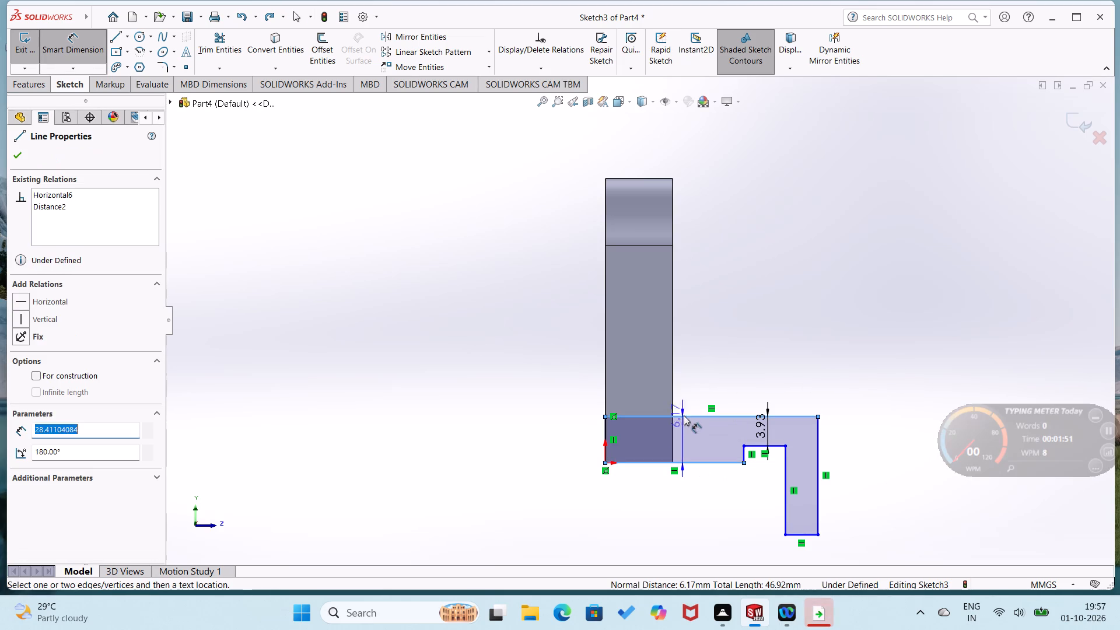
{"action": "left_click", "coordinate": [687, 429]}
{"action": "type", "text": "12"}
{"action": "key", "text": "Return"}
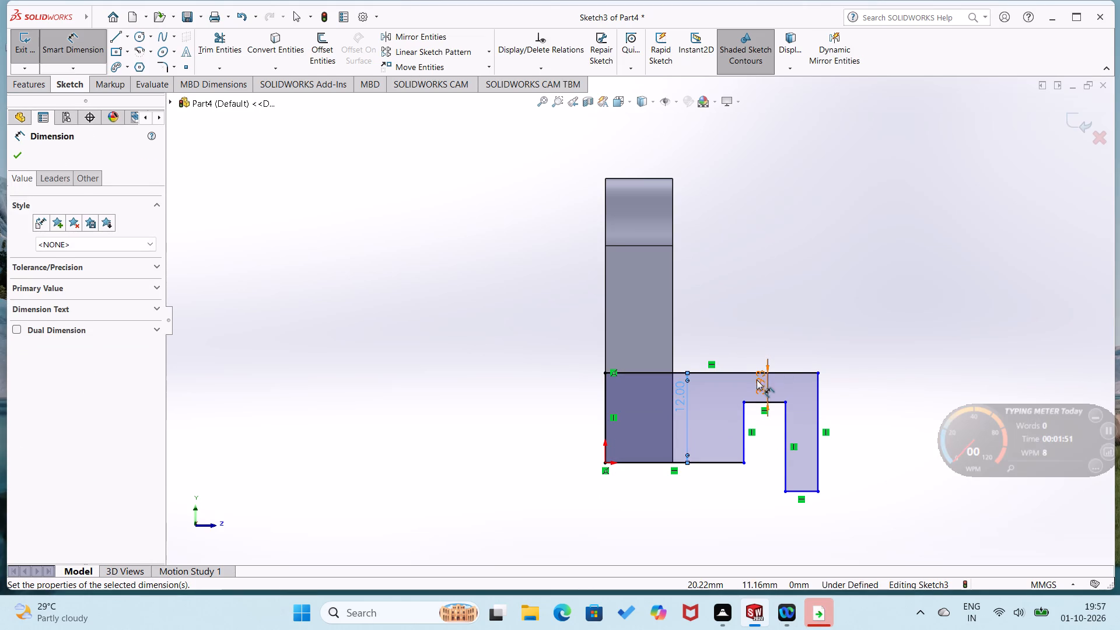
Set the dimension between the profile's top line and the short horizontal step line to 9 mm.
{"action": "double_click", "coordinate": [757, 381]}
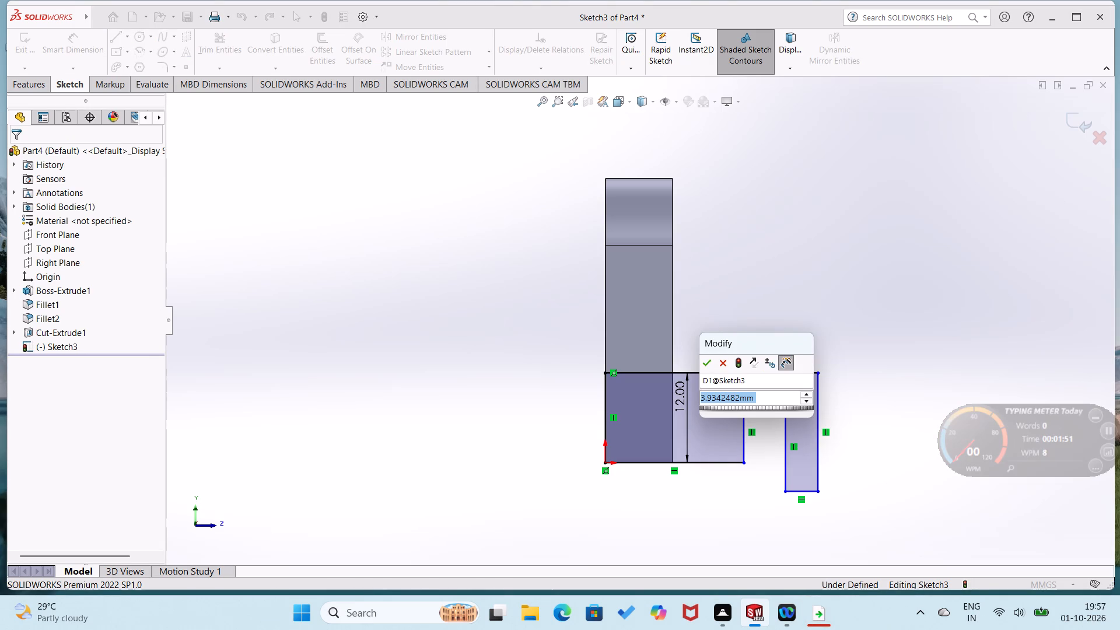
{"action": "key", "text": "9"}
{"action": "key", "text": "Return"}
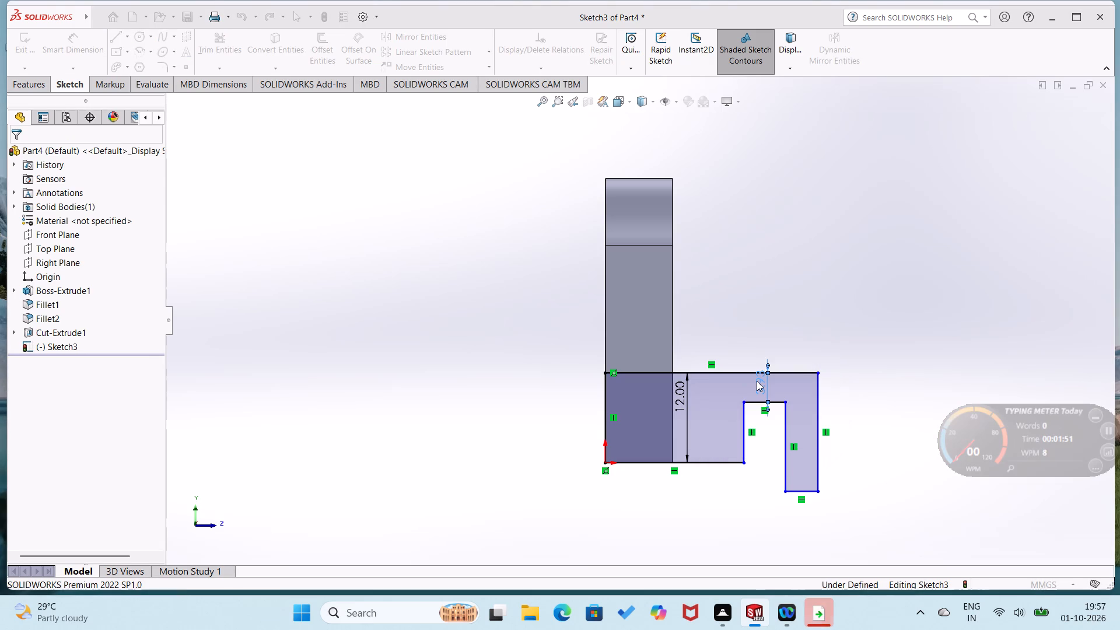
{"action": "left_click", "coordinate": [681, 491]}
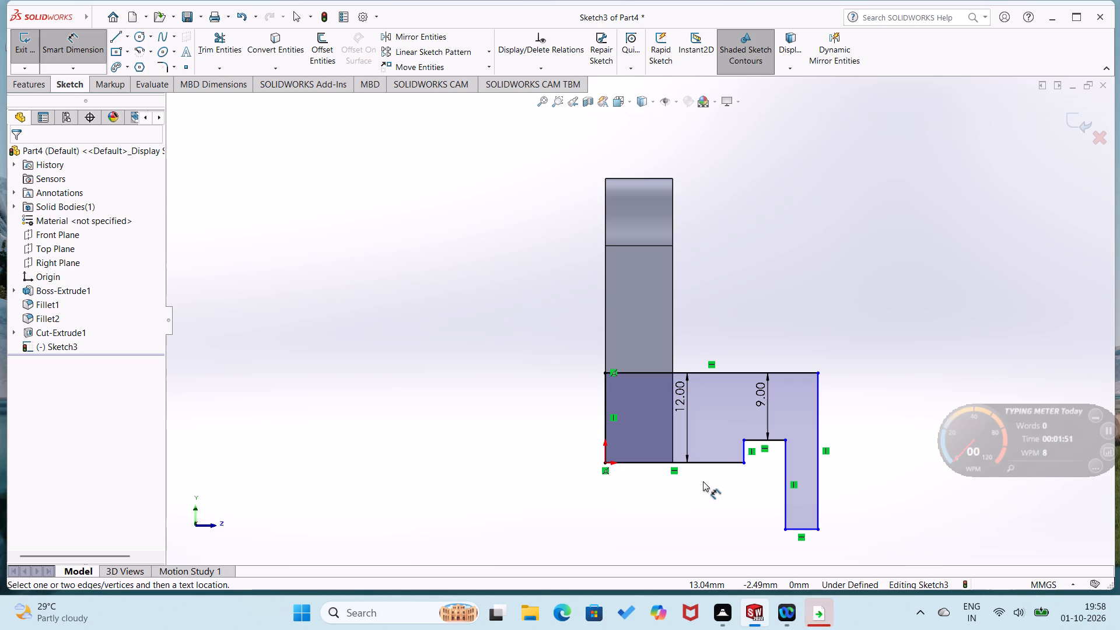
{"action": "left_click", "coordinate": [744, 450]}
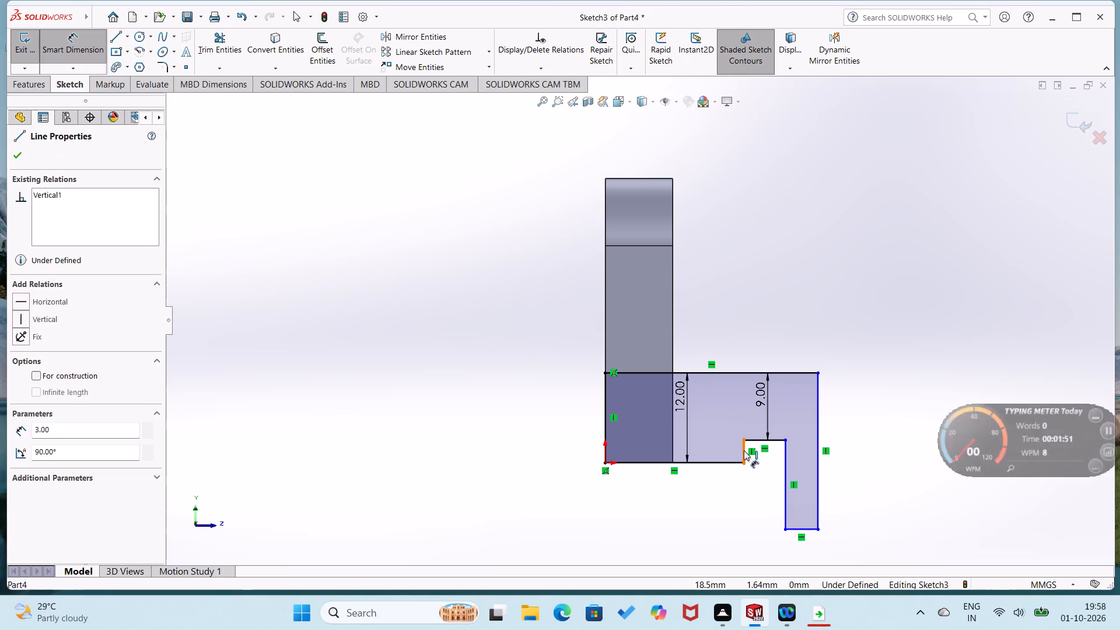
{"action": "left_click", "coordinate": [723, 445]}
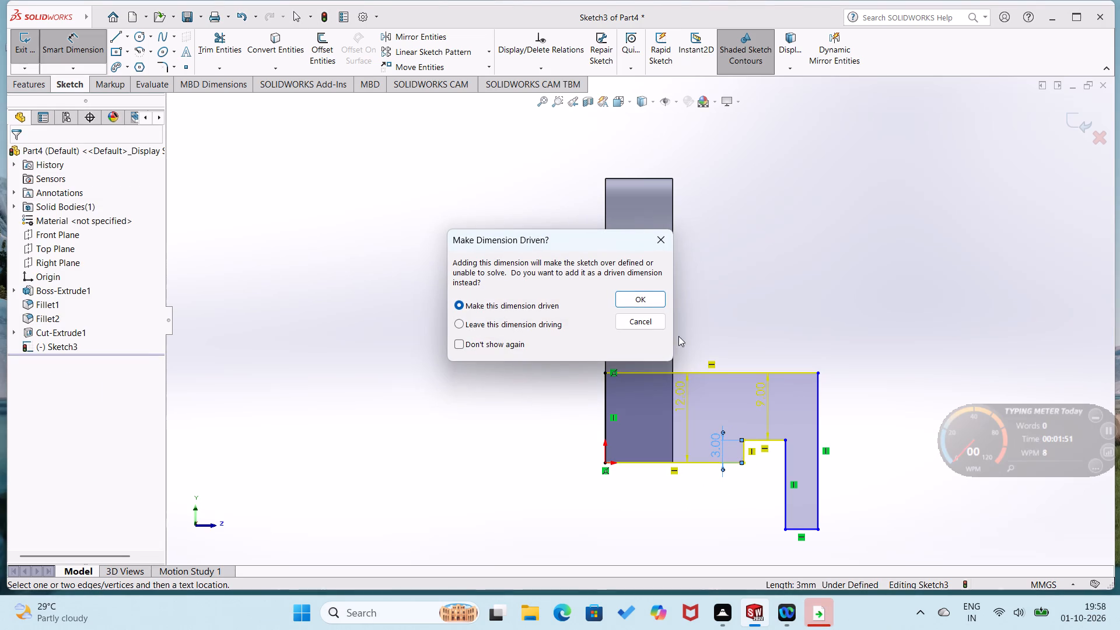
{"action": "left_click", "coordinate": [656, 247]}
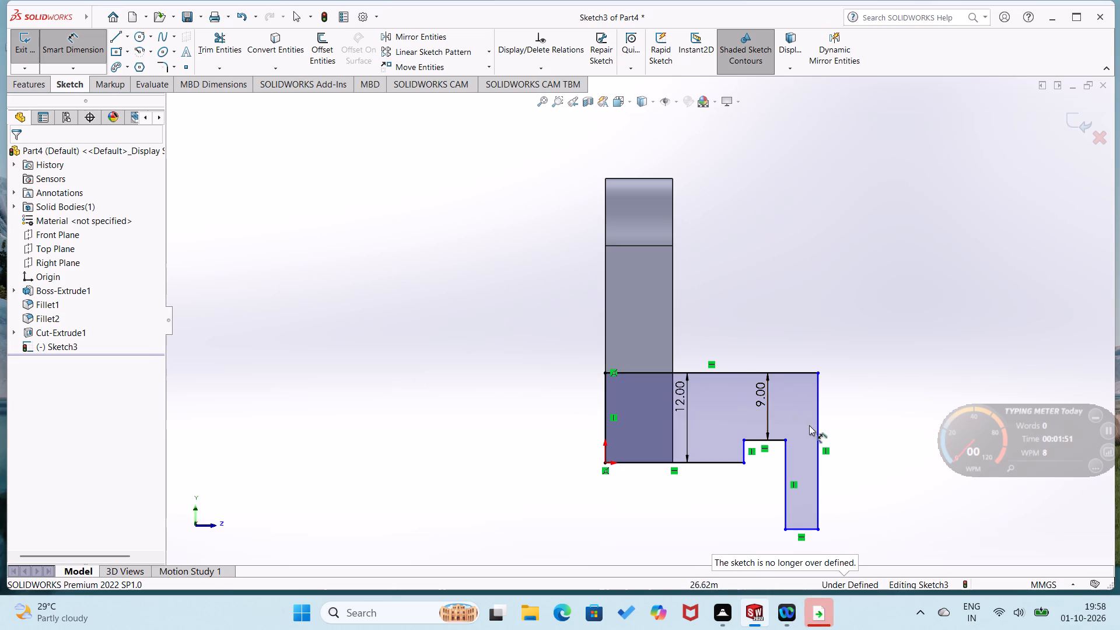
Dimension the outer vertical line of the downward leg at 40 mm.
{"action": "left_click", "coordinate": [819, 436]}
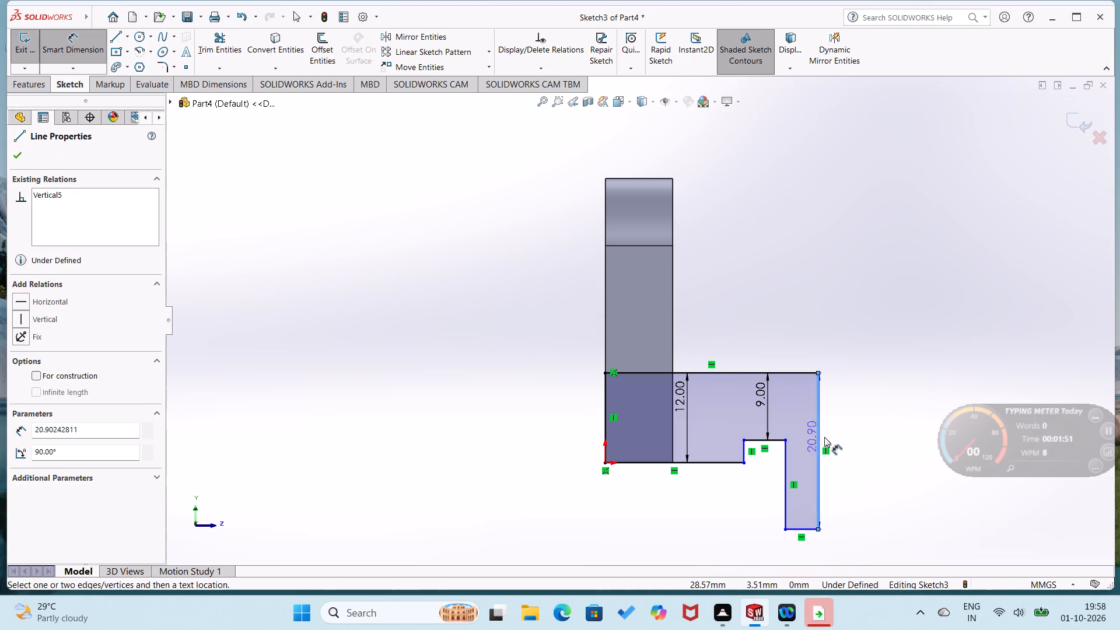
{"action": "left_click", "coordinate": [842, 435]}
{"action": "type", "text": "40"}
{"action": "key", "text": "Return"}
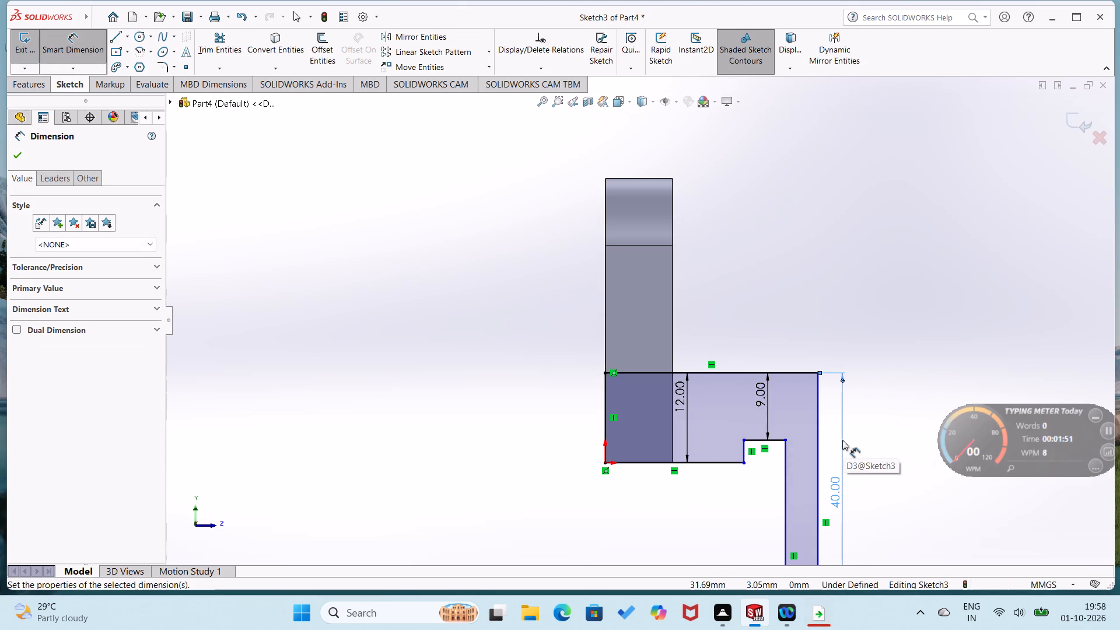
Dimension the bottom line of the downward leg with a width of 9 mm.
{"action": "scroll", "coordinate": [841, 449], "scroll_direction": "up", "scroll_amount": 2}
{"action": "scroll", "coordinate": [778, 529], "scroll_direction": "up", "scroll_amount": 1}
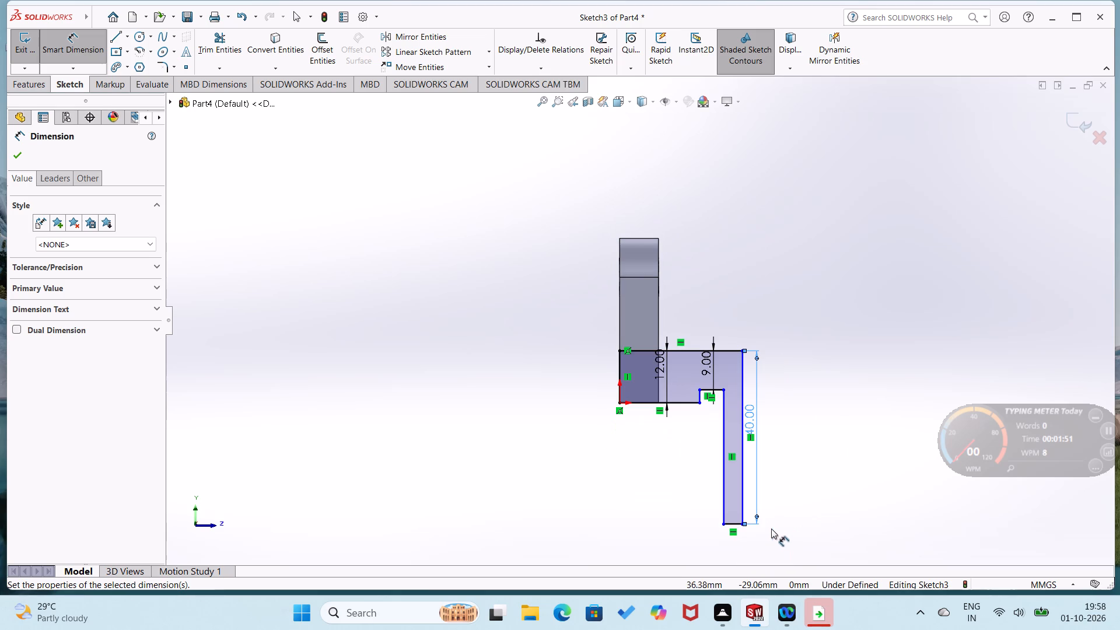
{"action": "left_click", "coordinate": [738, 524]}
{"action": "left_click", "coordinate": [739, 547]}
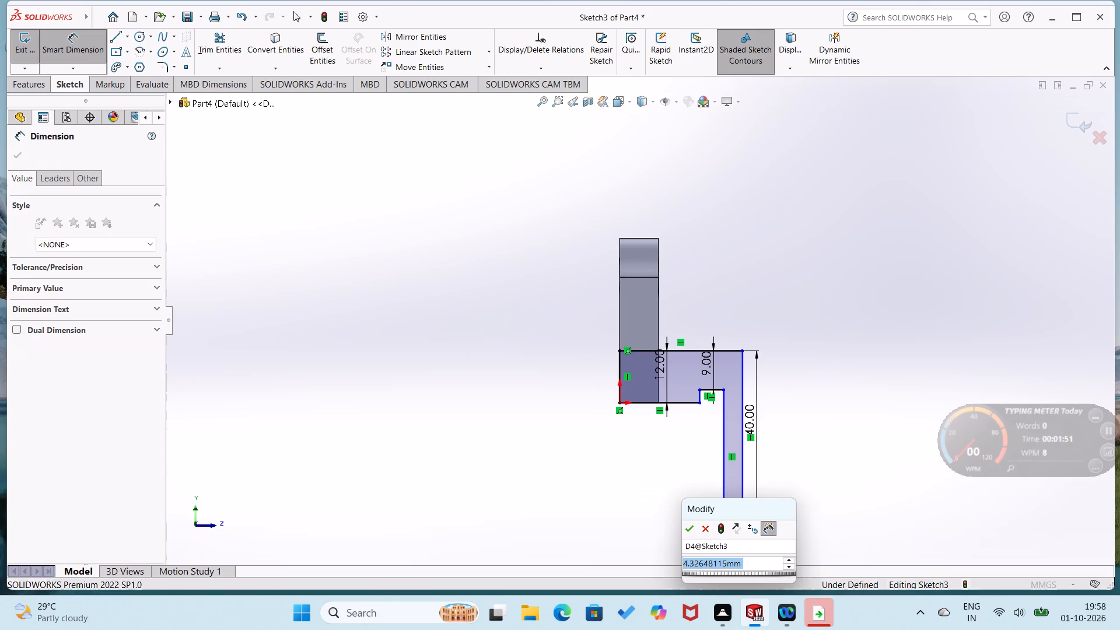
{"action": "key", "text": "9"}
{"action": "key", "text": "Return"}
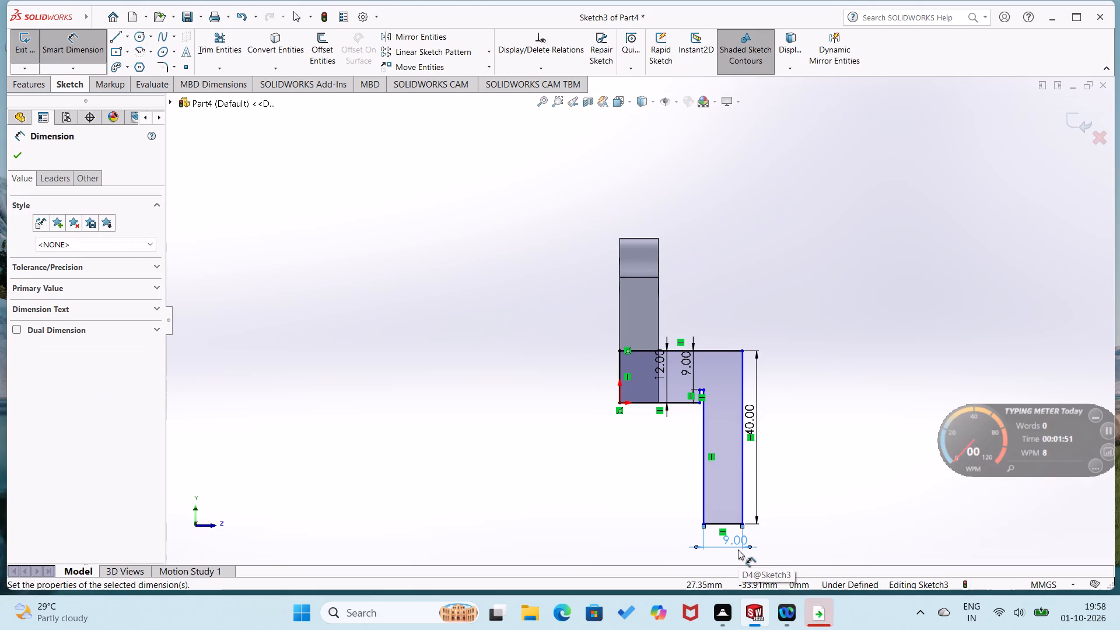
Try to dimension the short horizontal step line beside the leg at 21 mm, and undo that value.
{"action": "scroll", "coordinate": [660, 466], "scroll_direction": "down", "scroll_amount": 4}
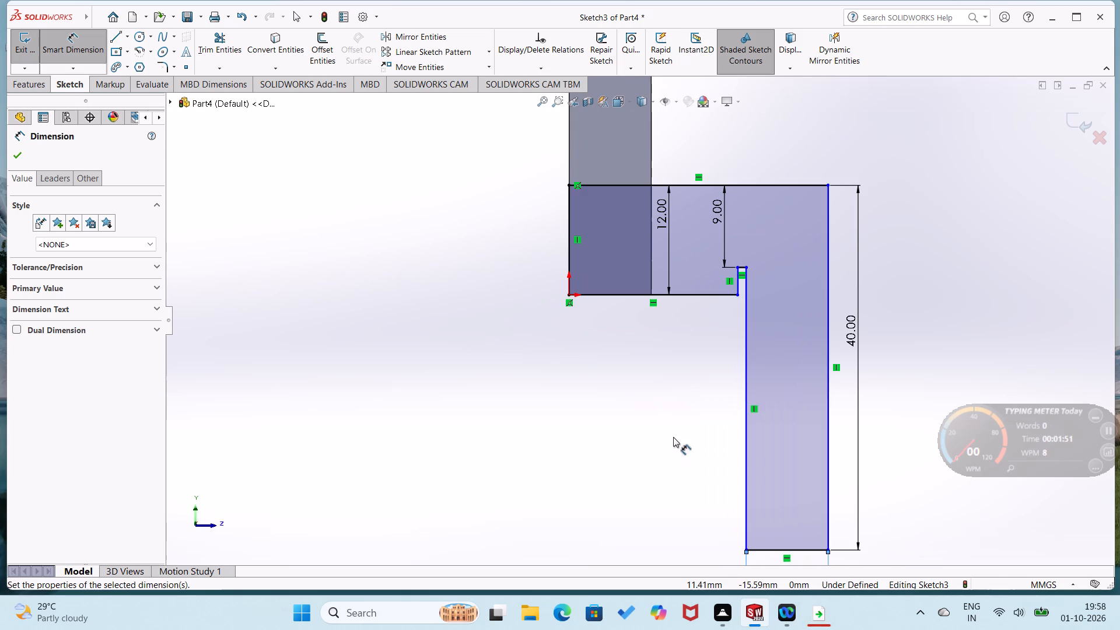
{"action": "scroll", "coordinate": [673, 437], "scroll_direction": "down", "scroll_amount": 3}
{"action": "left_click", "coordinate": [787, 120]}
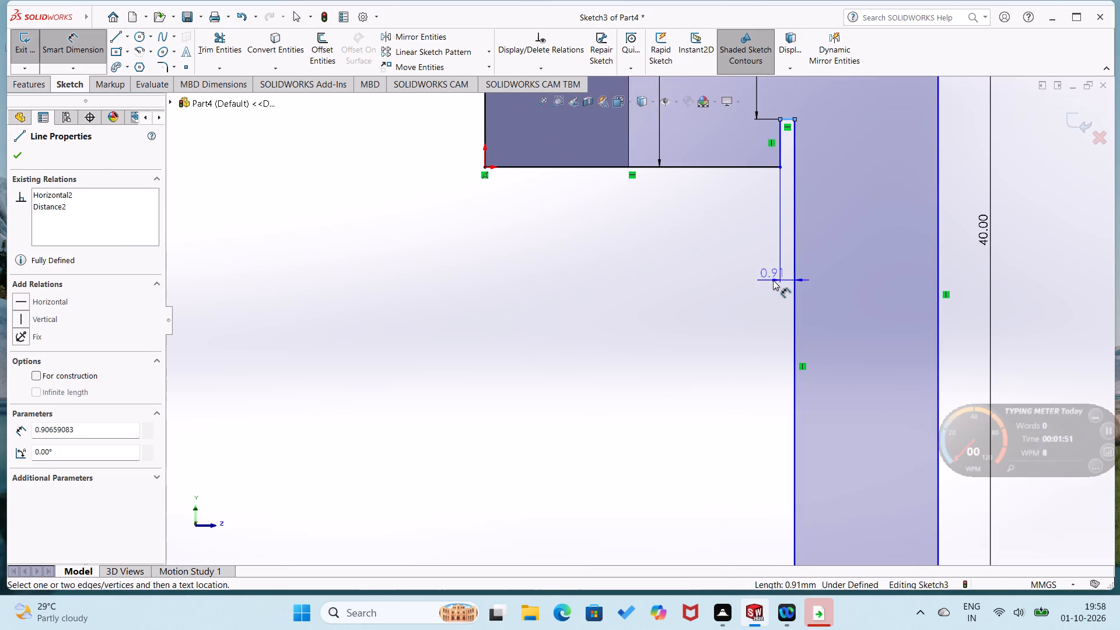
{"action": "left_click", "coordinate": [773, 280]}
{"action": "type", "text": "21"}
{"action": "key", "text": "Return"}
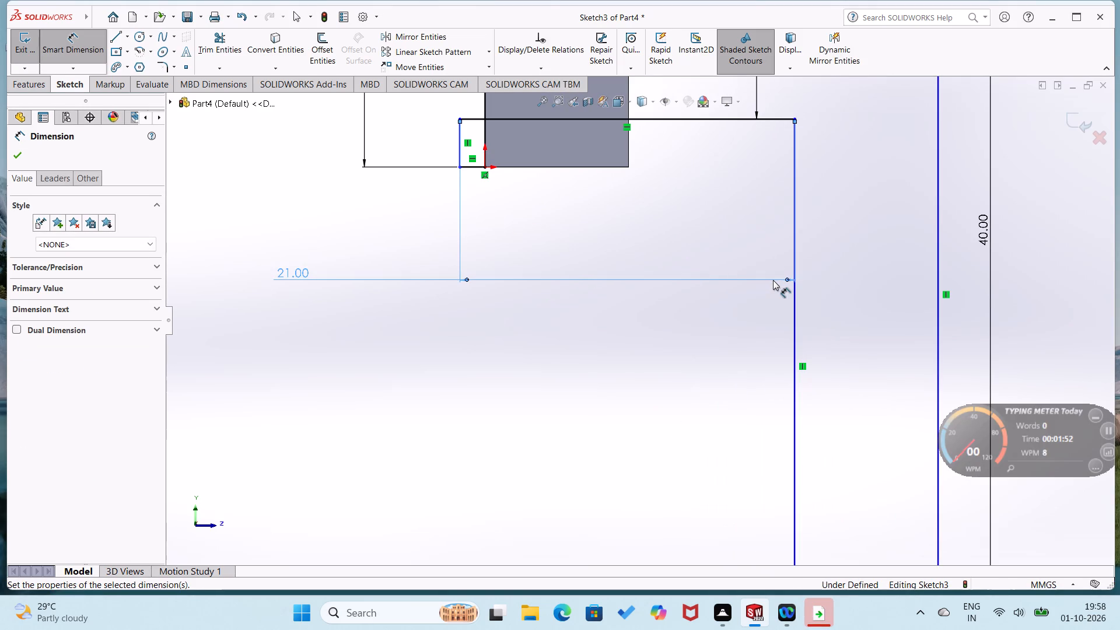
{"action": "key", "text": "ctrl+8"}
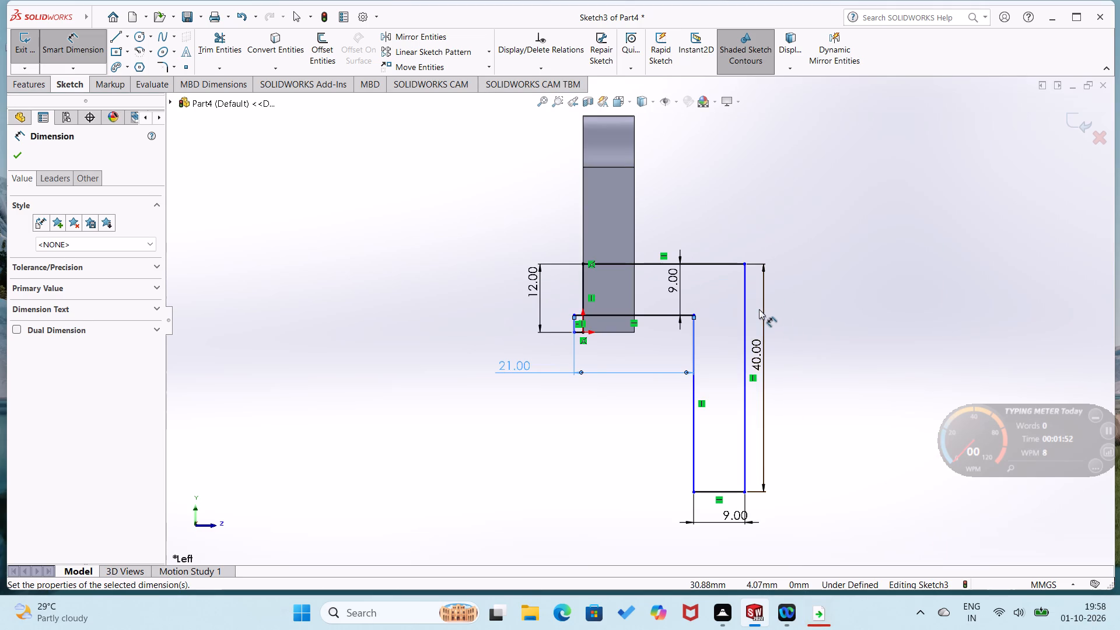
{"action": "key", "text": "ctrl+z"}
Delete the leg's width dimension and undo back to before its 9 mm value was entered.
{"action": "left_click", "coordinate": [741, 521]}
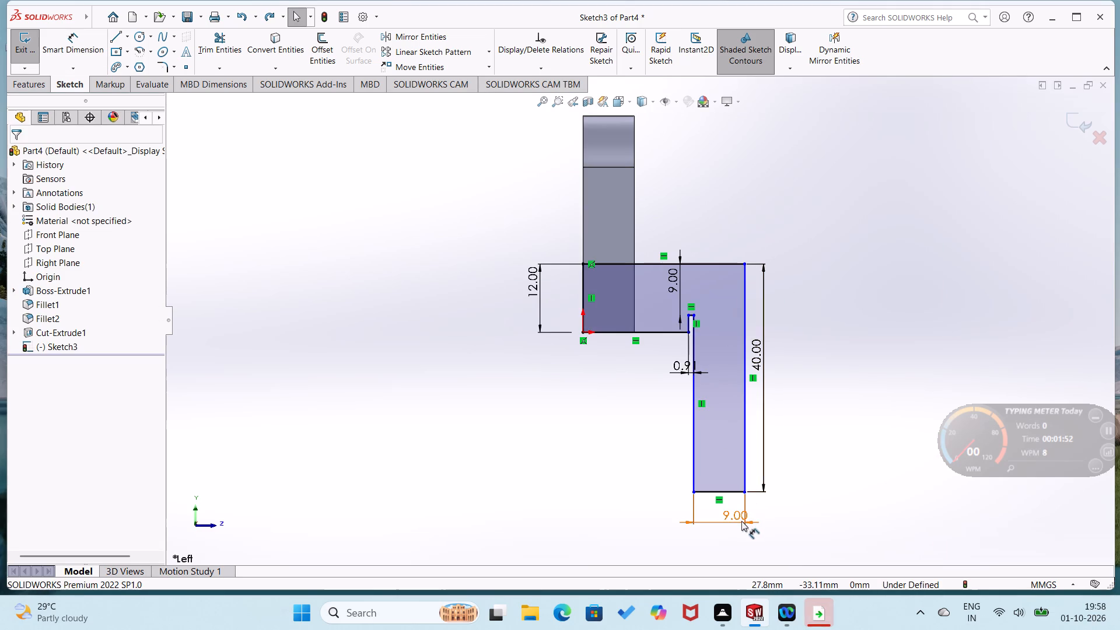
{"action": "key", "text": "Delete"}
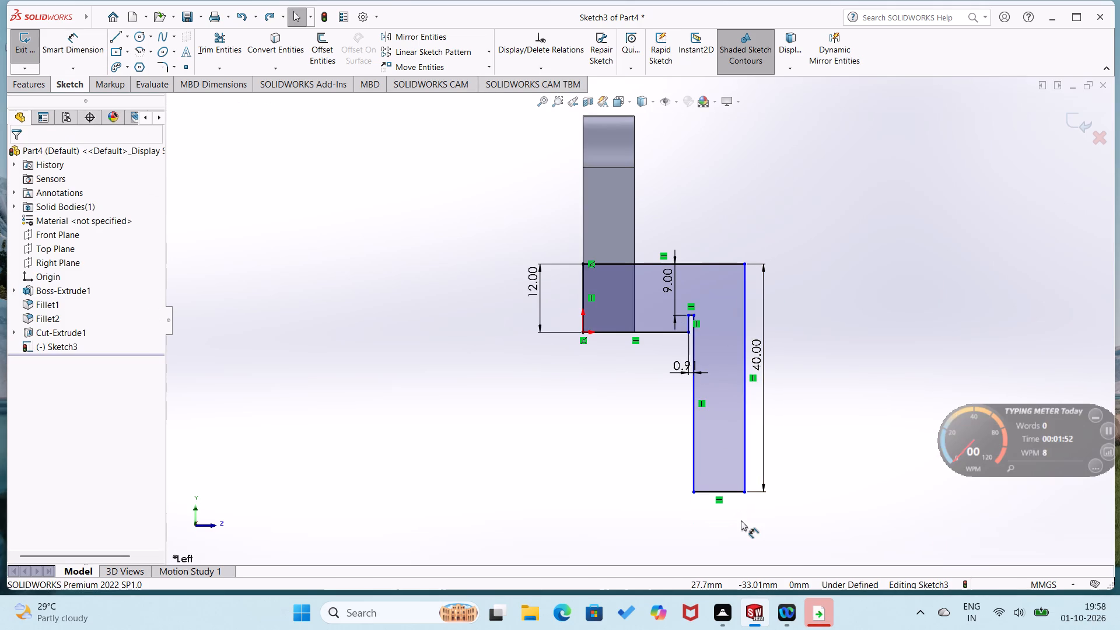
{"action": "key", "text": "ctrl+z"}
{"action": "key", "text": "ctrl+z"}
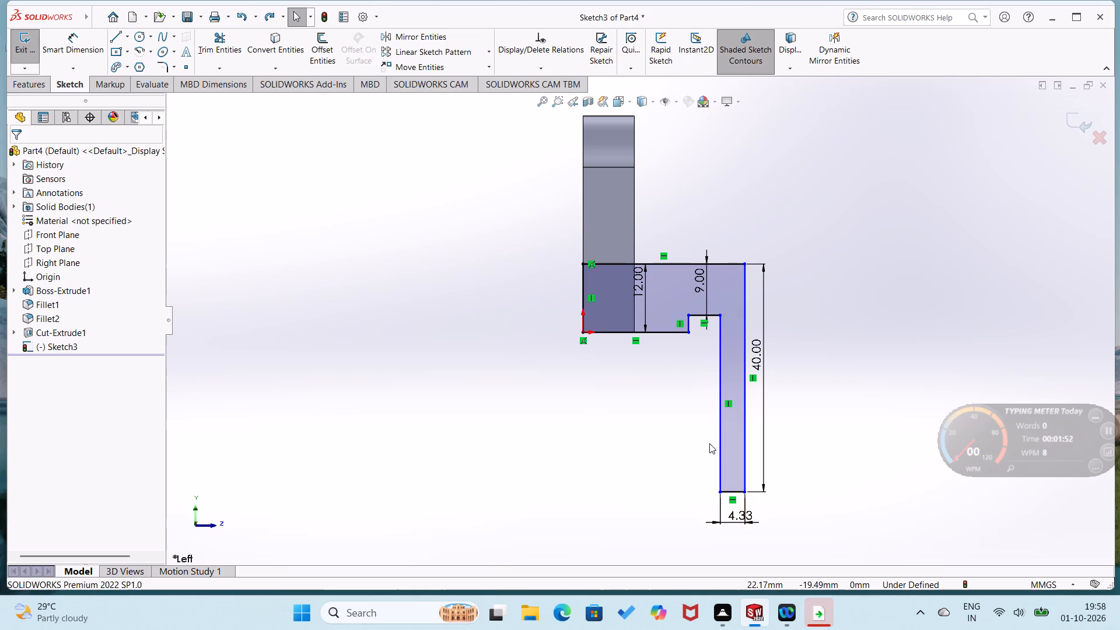
Add a length dimension to the profile's lower line at the origin, trying 39 mm and undoing that value.
{"action": "left_click", "coordinate": [709, 314]}
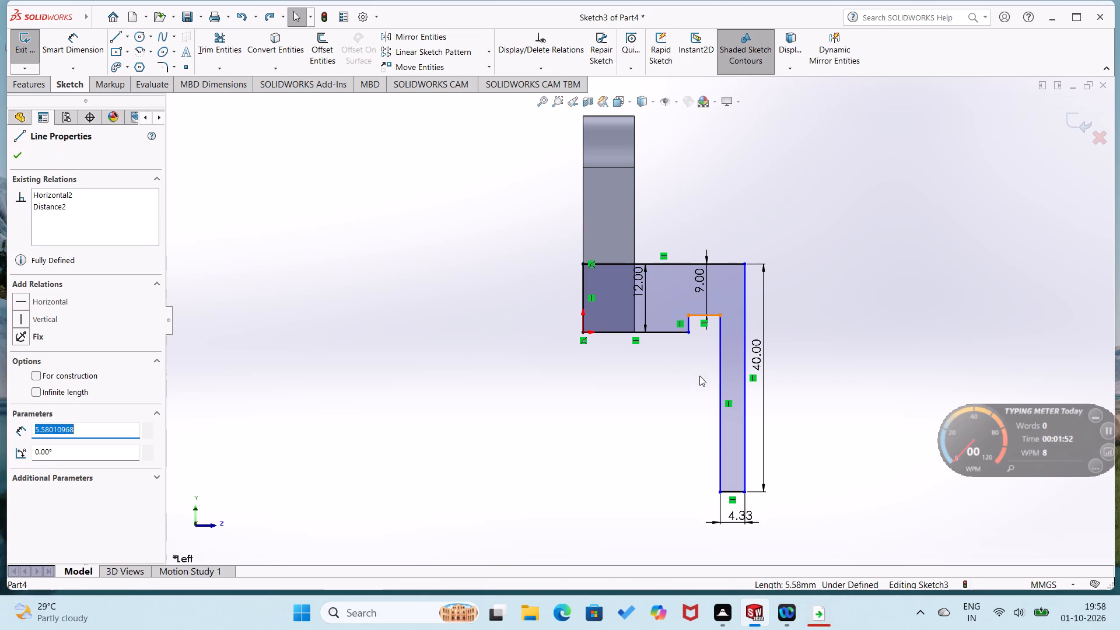
{"action": "right_click_drag", "start_coordinate": [657, 426], "coordinate": [650, 359]}
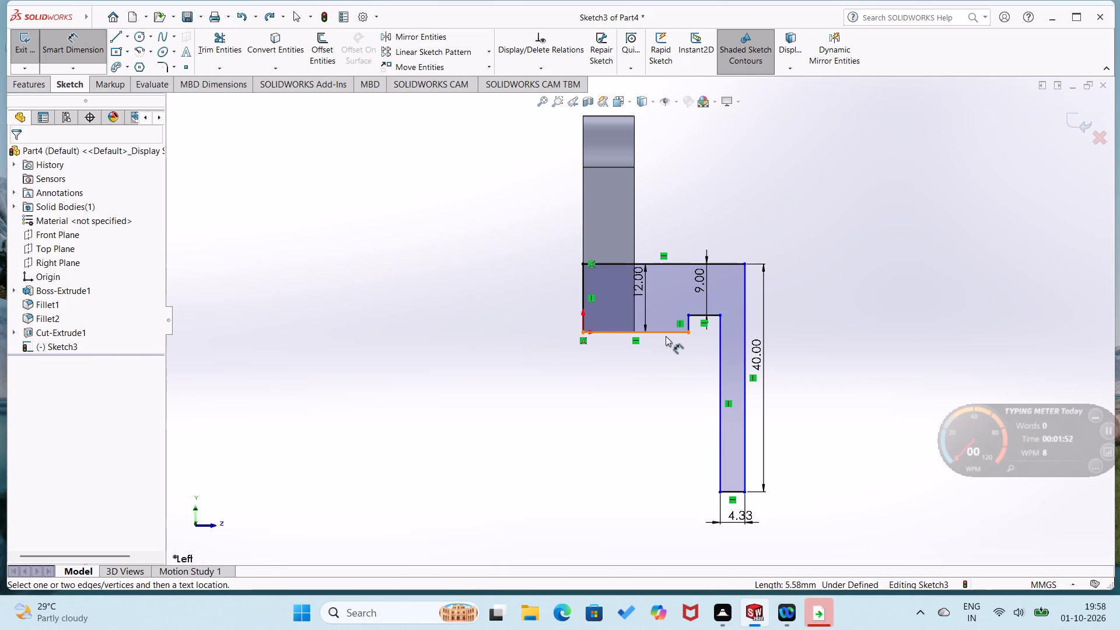
{"action": "left_click", "coordinate": [667, 330]}
{"action": "left_click", "coordinate": [663, 376]}
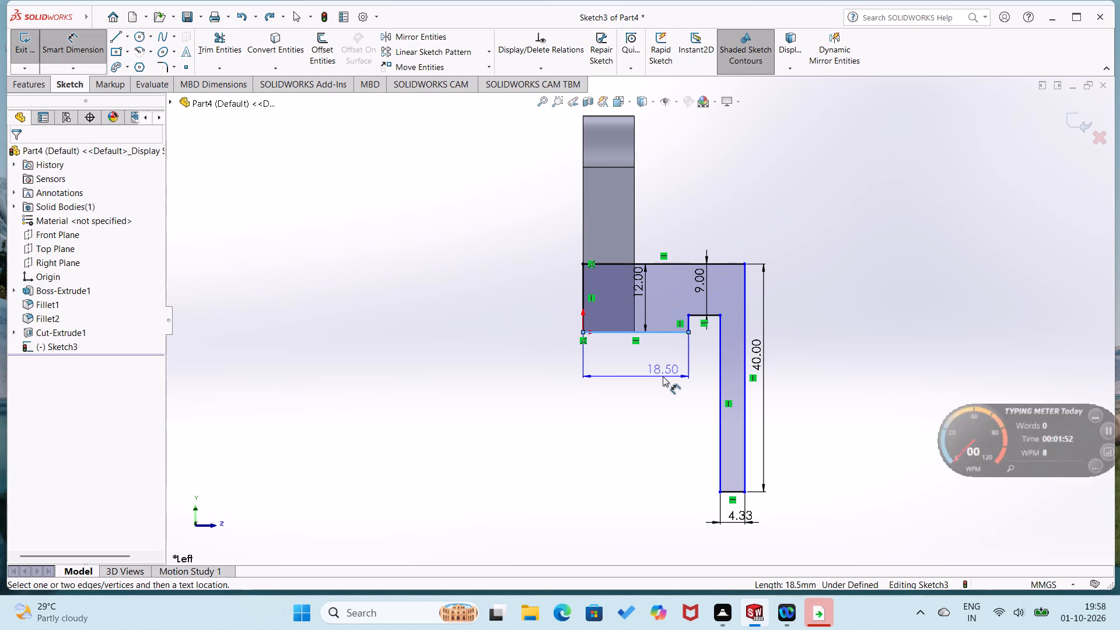
{"action": "type", "text": "39"}
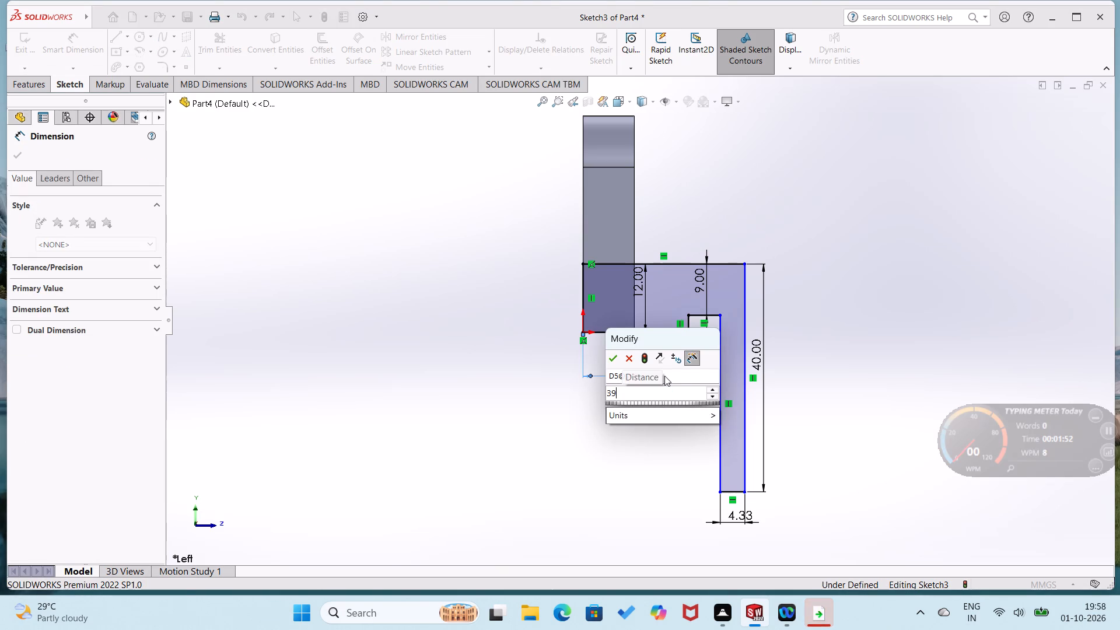
{"action": "key", "text": "Return"}
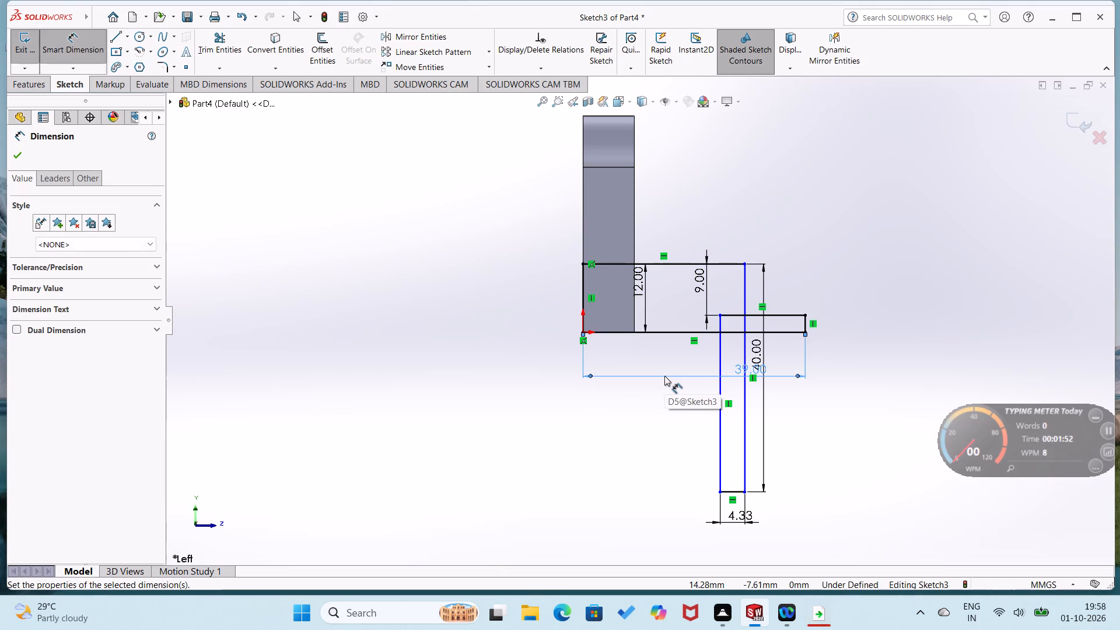
{"action": "key", "text": "ctrl+z"}
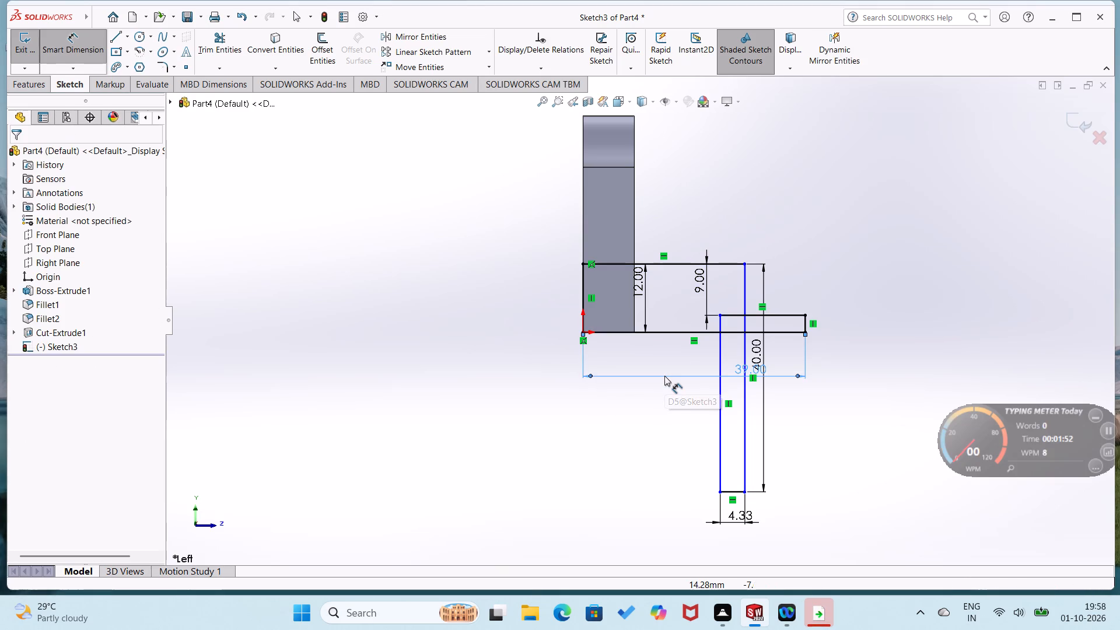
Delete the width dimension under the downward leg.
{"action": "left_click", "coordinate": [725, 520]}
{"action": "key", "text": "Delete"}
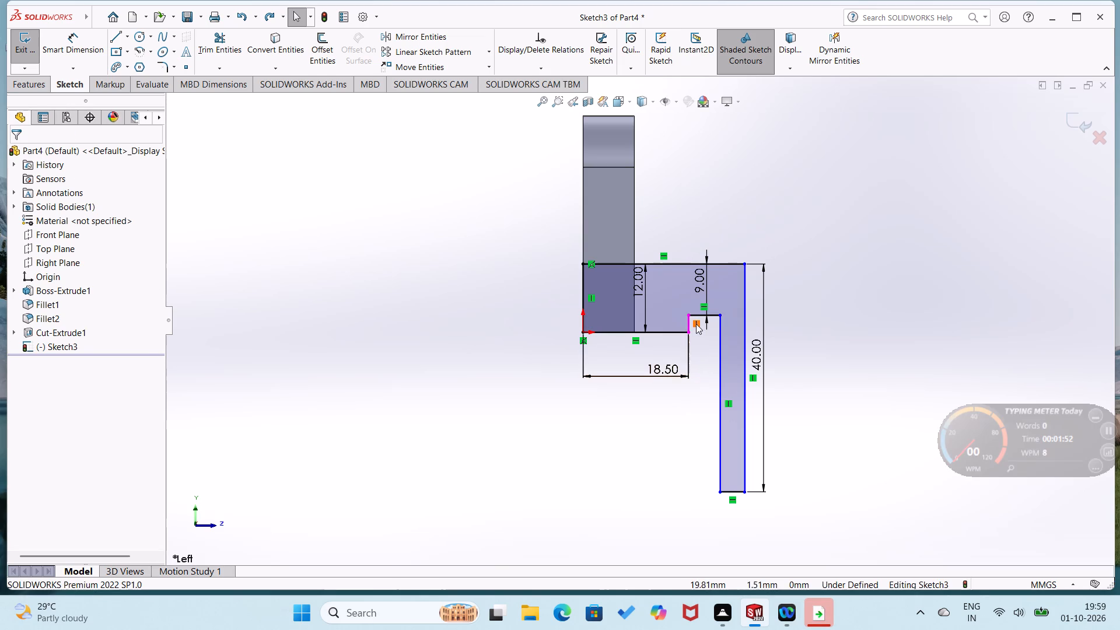
Dimension the short horizontal step line between the lower line and the leg at 21 mm.
{"action": "left_click", "coordinate": [699, 316]}
{"action": "right_click_drag", "start_coordinate": [656, 478], "coordinate": [668, 379]}
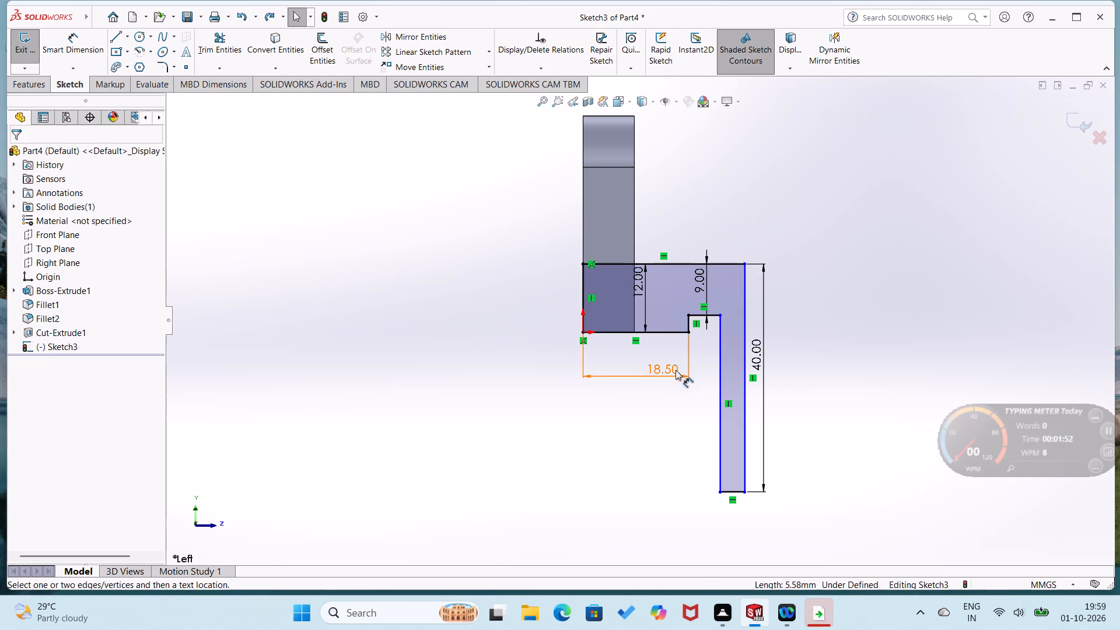
{"action": "left_click", "coordinate": [702, 315]}
{"action": "left_click", "coordinate": [702, 357]}
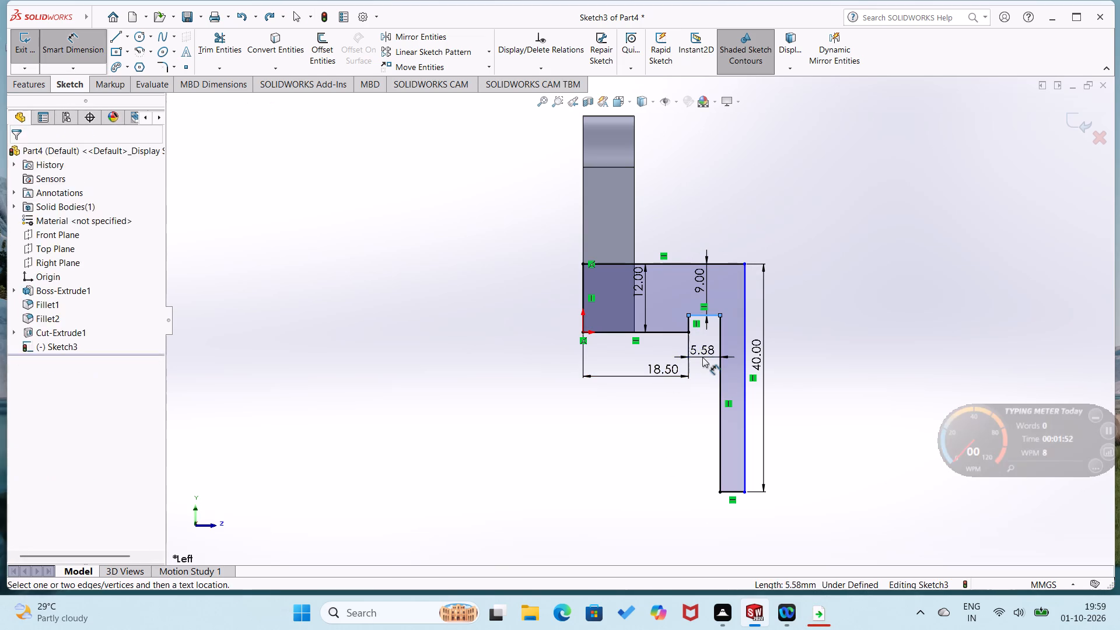
{"action": "type", "text": "21"}
{"action": "key", "text": "Return"}
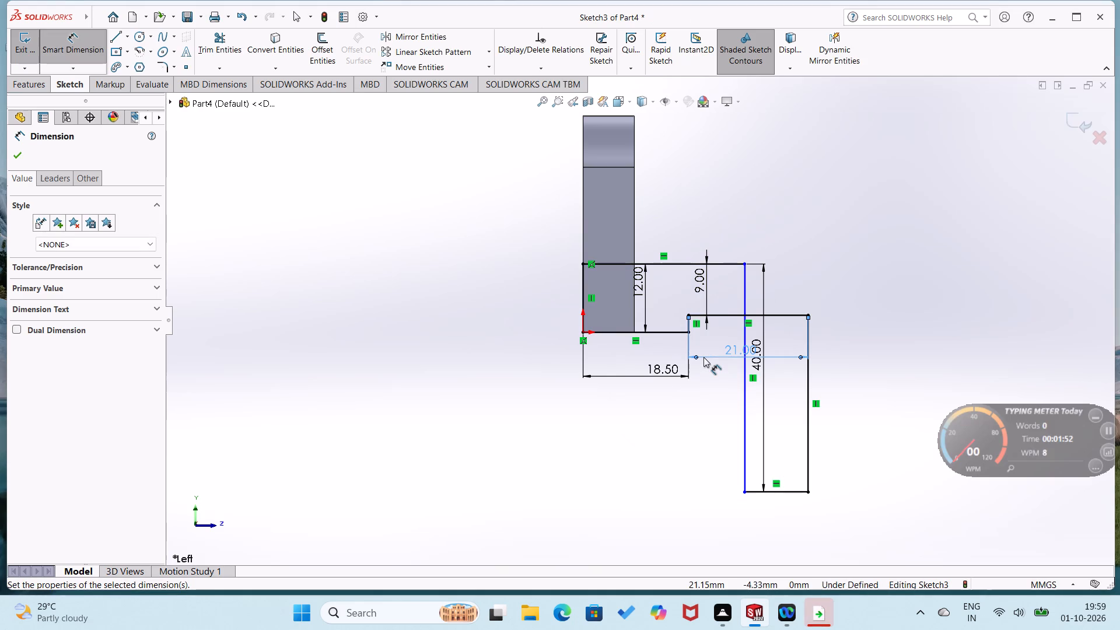
Dimension the profile's top line with a length of 39+21+9 mm.
{"action": "left_click", "coordinate": [732, 261]}
{"action": "left_click", "coordinate": [731, 236]}
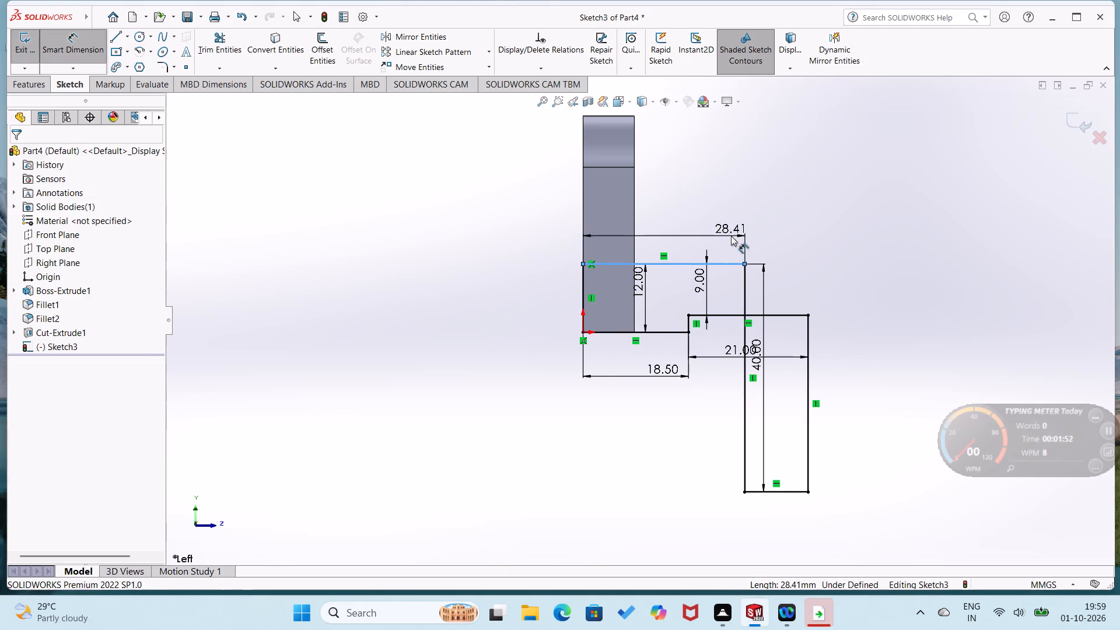
{"action": "type", "text": "39+"}
{"action": "type", "text": "21+9"}
{"action": "key", "text": "Return"}
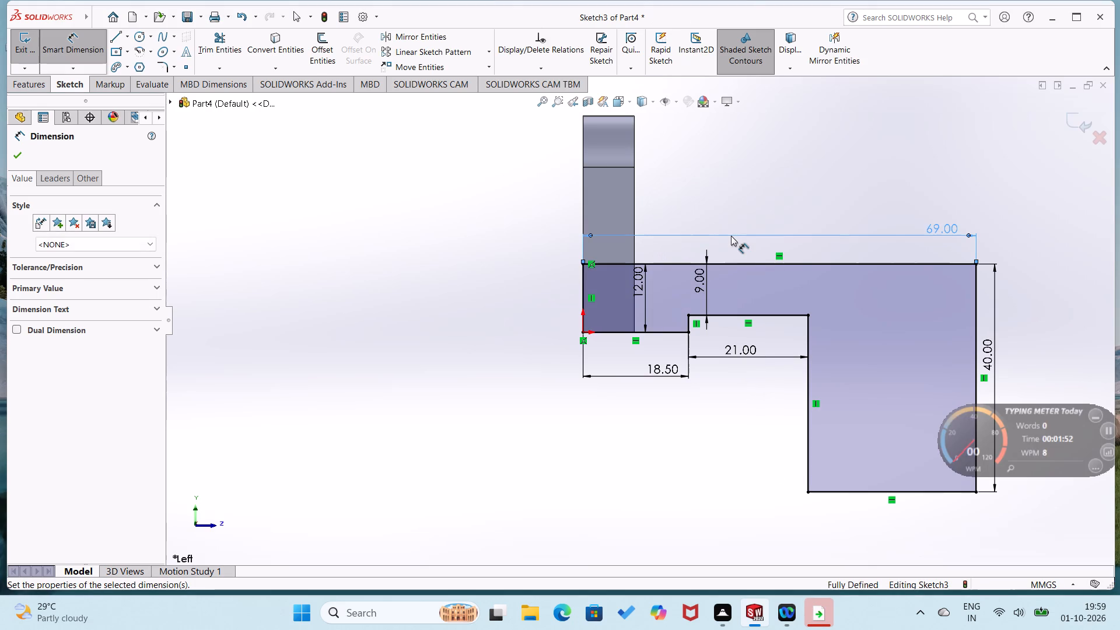
Set the length of the profile's lower line at the origin to 39 mm.
{"action": "double_click", "coordinate": [674, 377]}
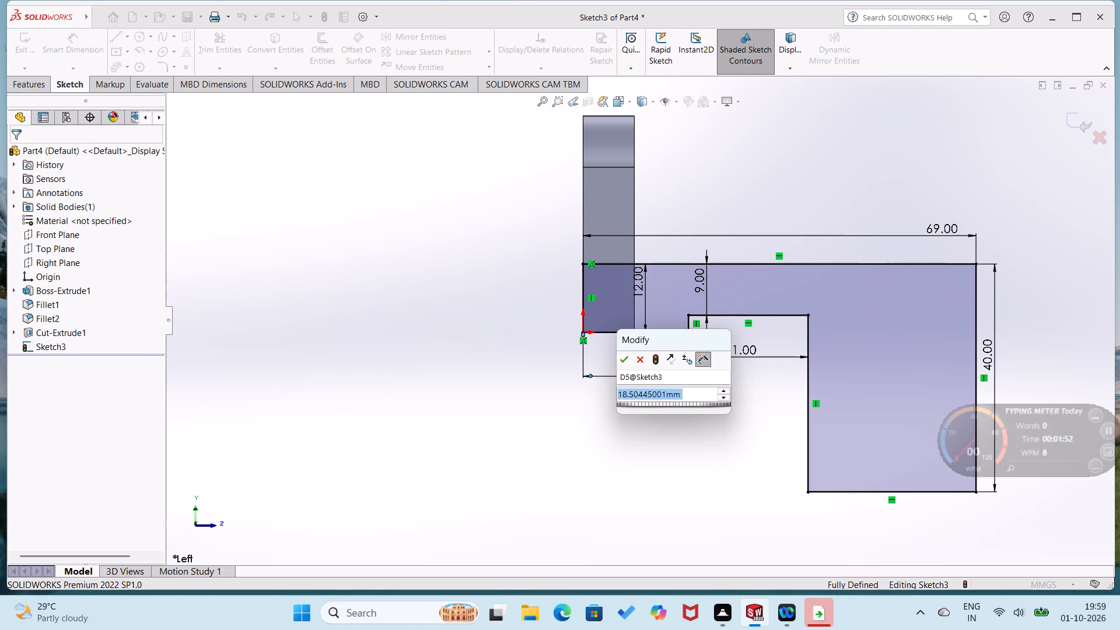
{"action": "type", "text": "39"}
{"action": "key", "text": "Return"}
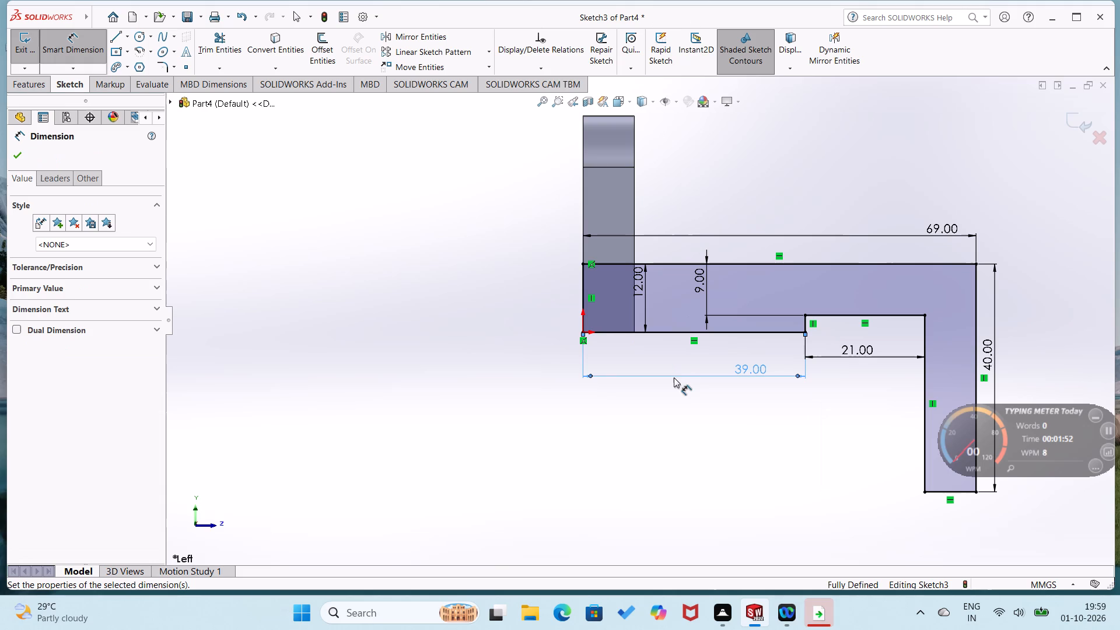
{"action": "left_click_drag", "start_coordinate": [731, 427], "coordinate": [740, 423]}
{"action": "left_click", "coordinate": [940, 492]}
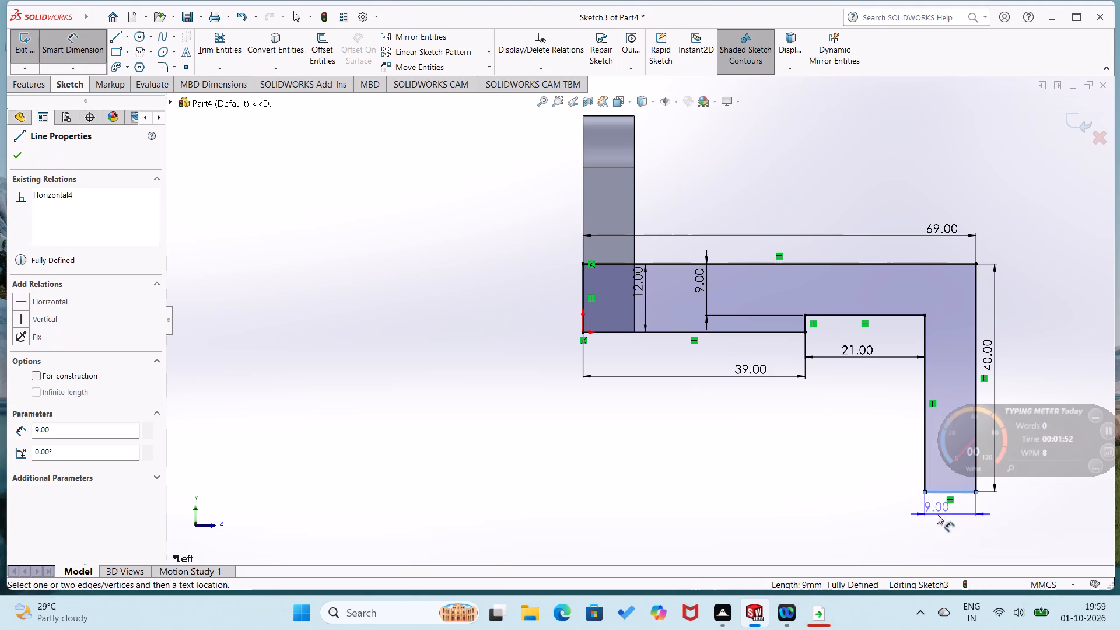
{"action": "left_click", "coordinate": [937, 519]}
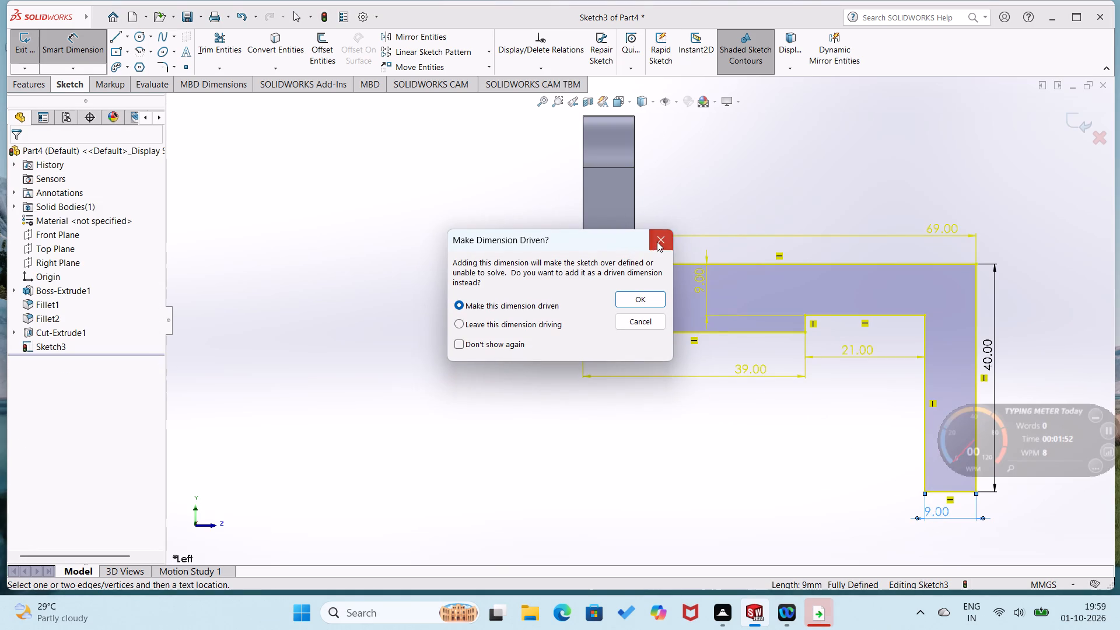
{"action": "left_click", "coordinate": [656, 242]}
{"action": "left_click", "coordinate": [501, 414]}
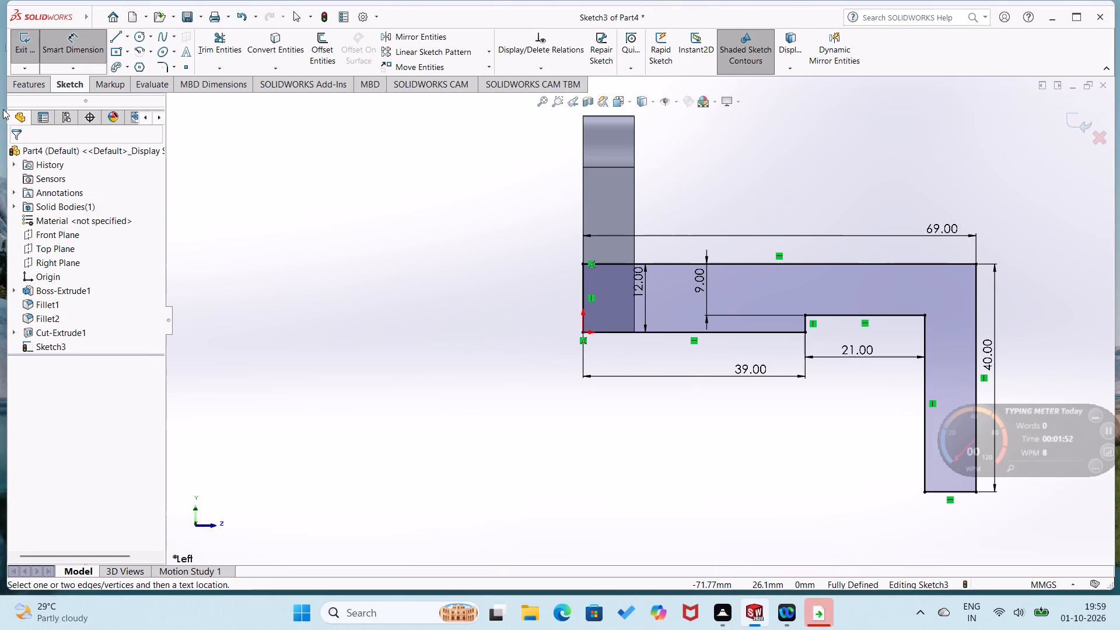
Extrude the hooked arm profile 50 mm with a blind depth, reversing the direction to run across the plate and merging the result.
{"action": "left_click", "coordinate": [17, 90]}
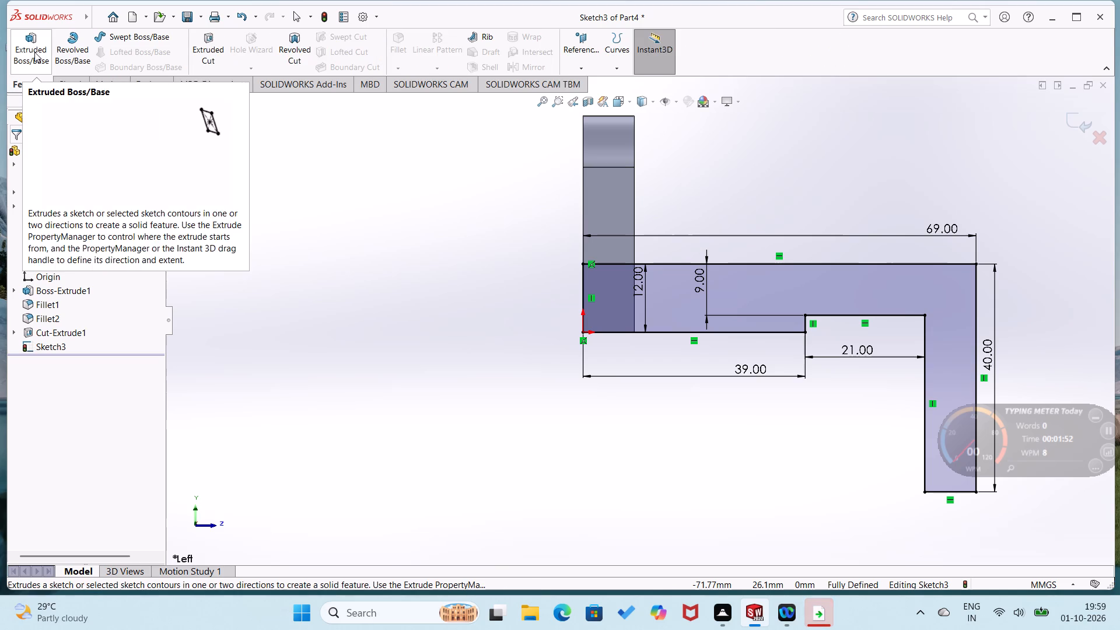
{"action": "left_click", "coordinate": [34, 52]}
{"action": "scroll", "coordinate": [271, 219], "scroll_direction": "up", "scroll_amount": 2}
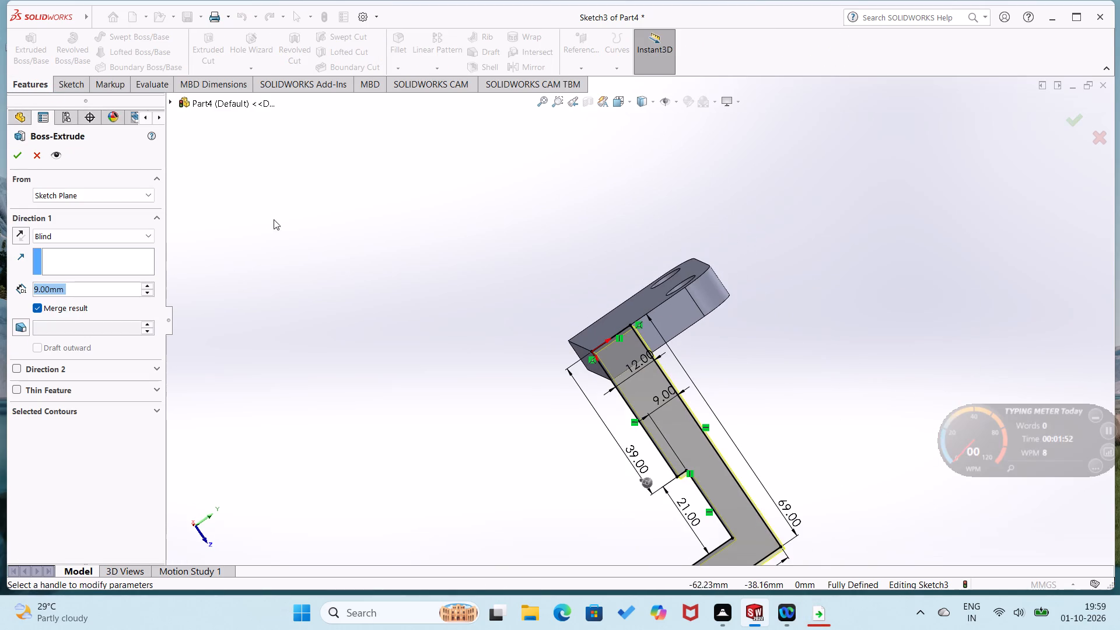
{"action": "middle_click_drag", "start_coordinate": [369, 271], "coordinate": [320, 324]}
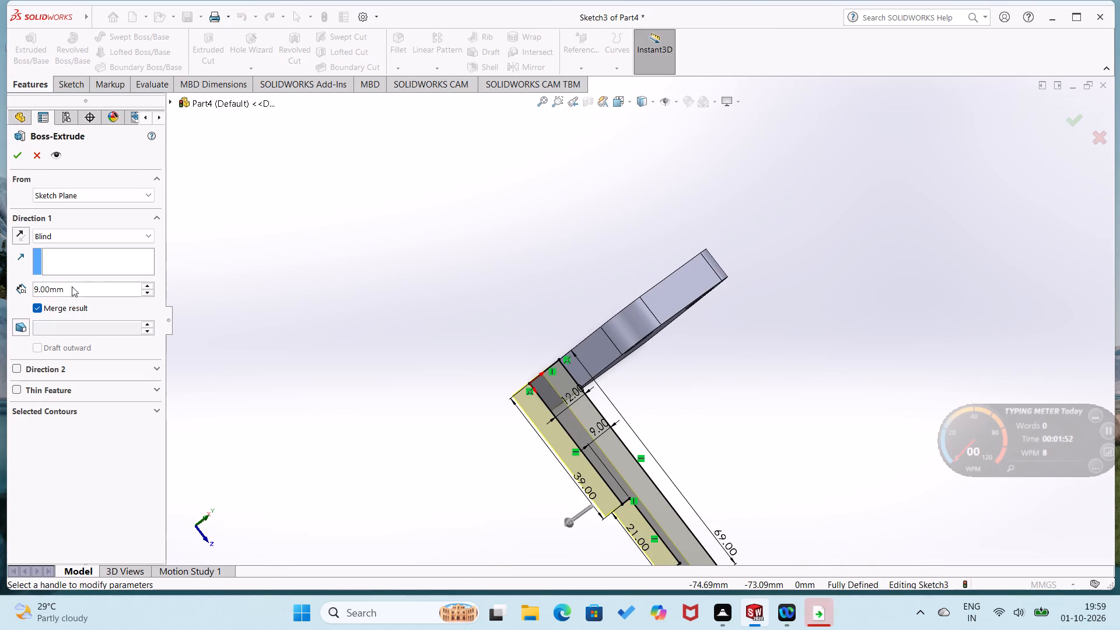
{"action": "left_click_drag", "start_coordinate": [103, 295], "coordinate": [86, 287]}
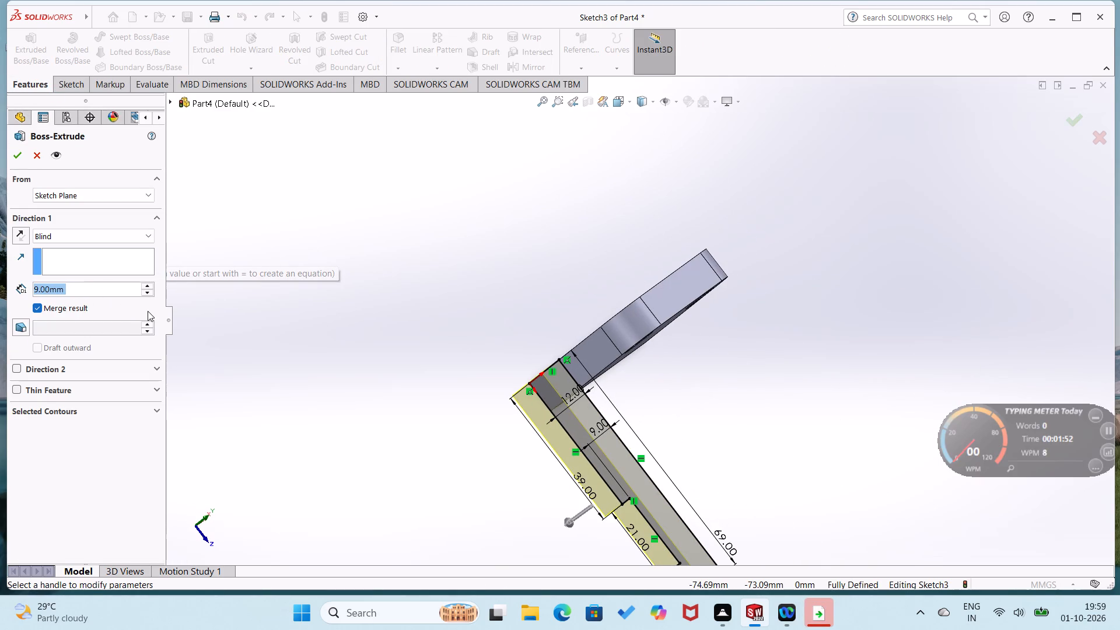
{"action": "key", "text": "0"}
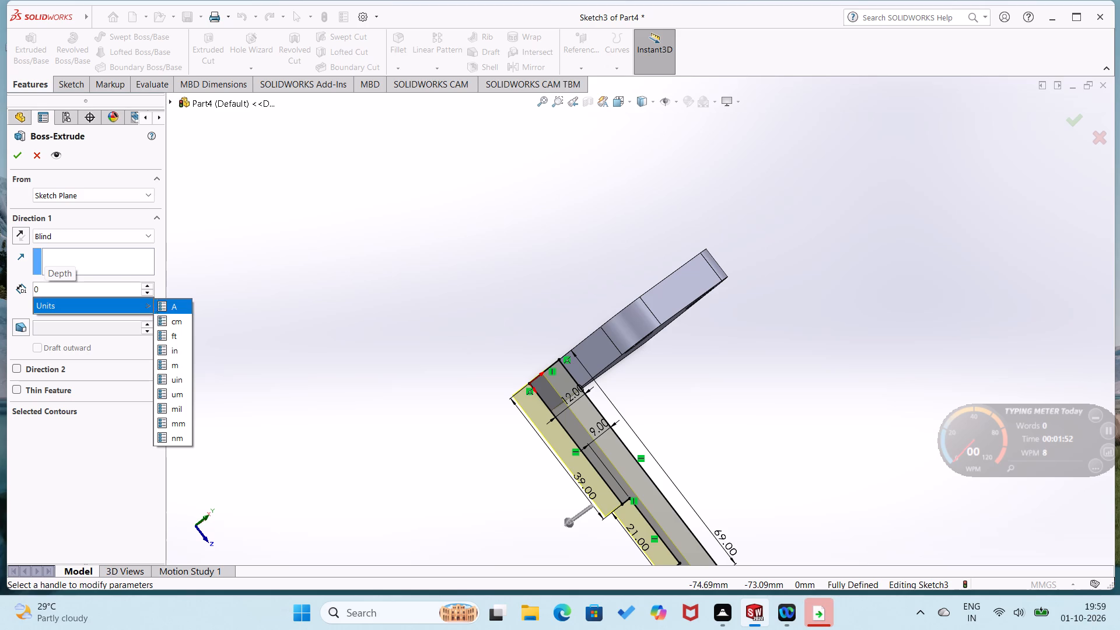
{"action": "key", "text": "BackSpace"}
{"action": "type", "text": "10"}
{"action": "key", "text": "Return"}
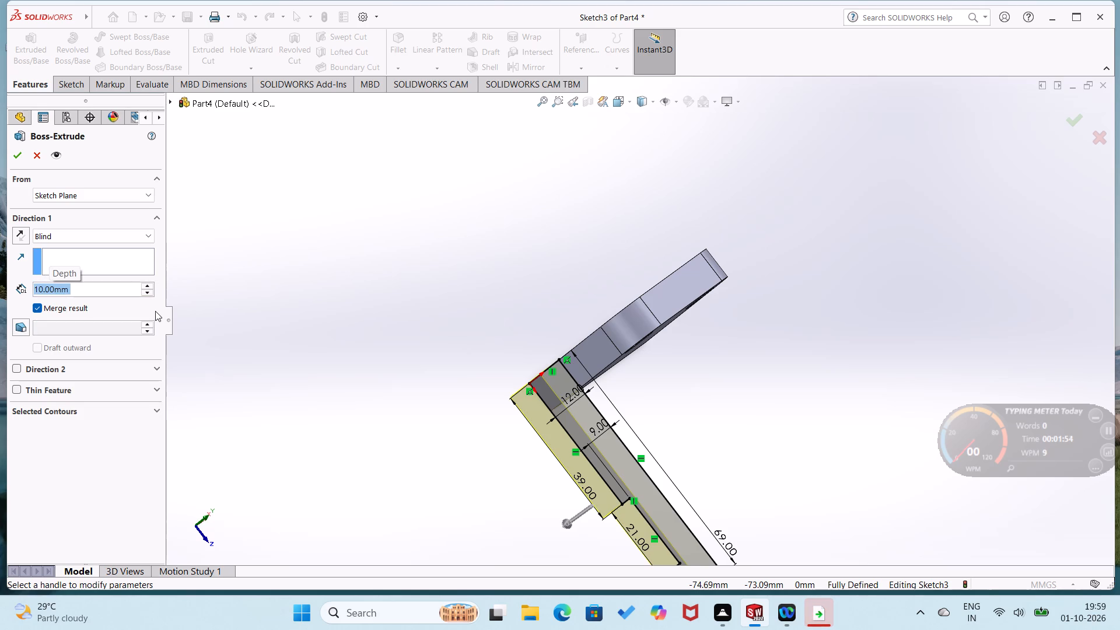
{"action": "triple_click", "coordinate": [142, 287]}
{"action": "middle_click_drag", "start_coordinate": [244, 327], "coordinate": [175, 349]}
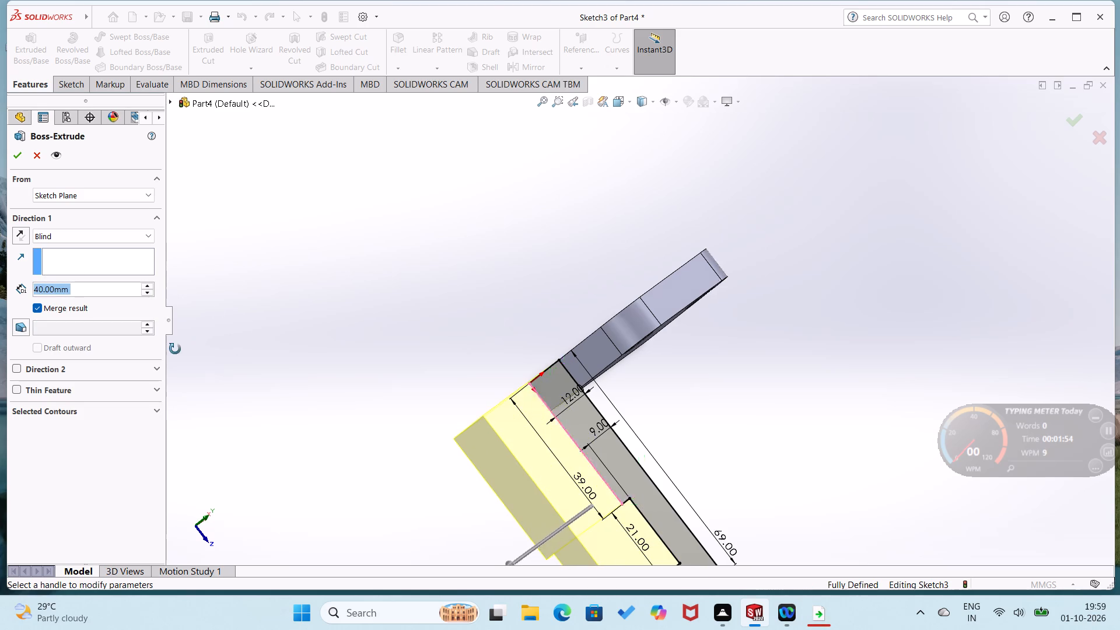
{"action": "middle_click_drag", "start_coordinate": [175, 349], "coordinate": [173, 348]}
{"action": "left_click", "coordinate": [17, 236]}
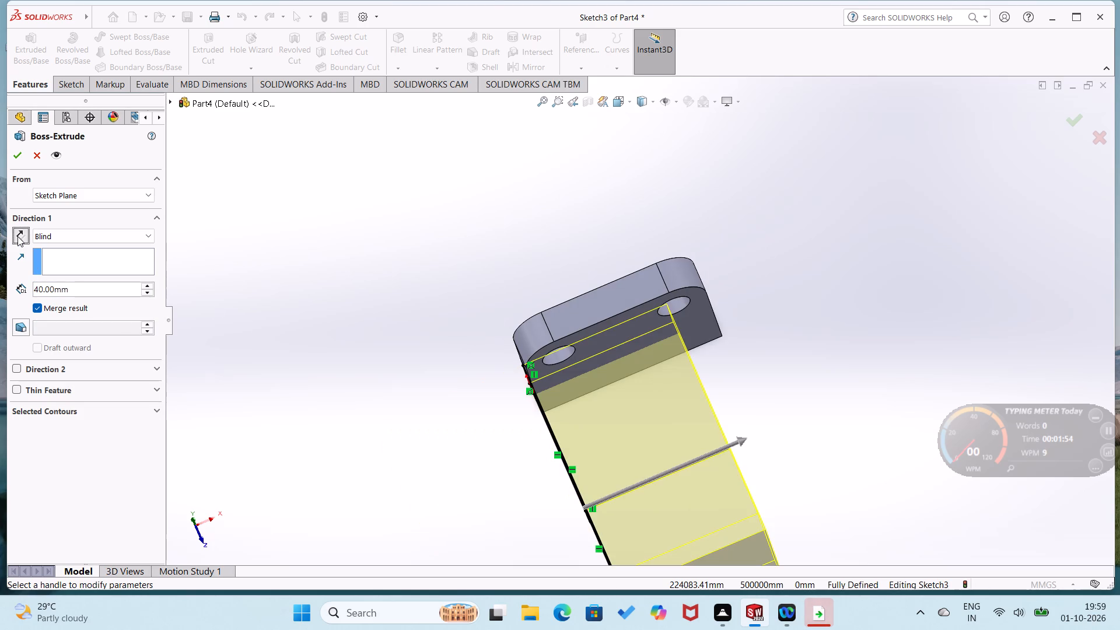
{"action": "left_click", "coordinate": [147, 284]}
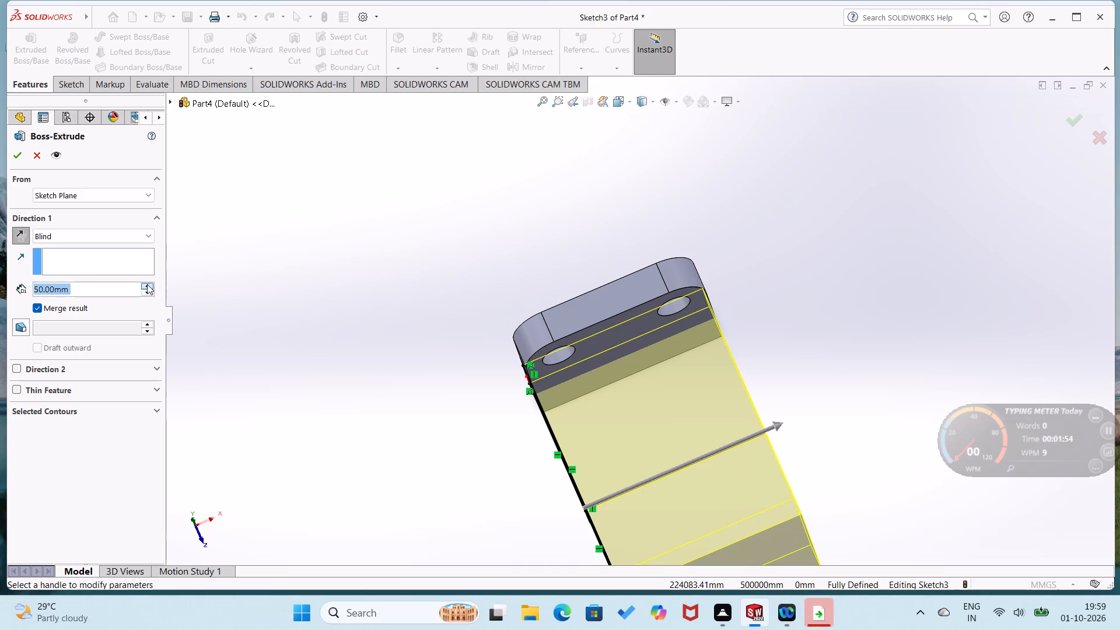
{"action": "scroll", "coordinate": [295, 373], "scroll_direction": "up", "scroll_amount": 1}
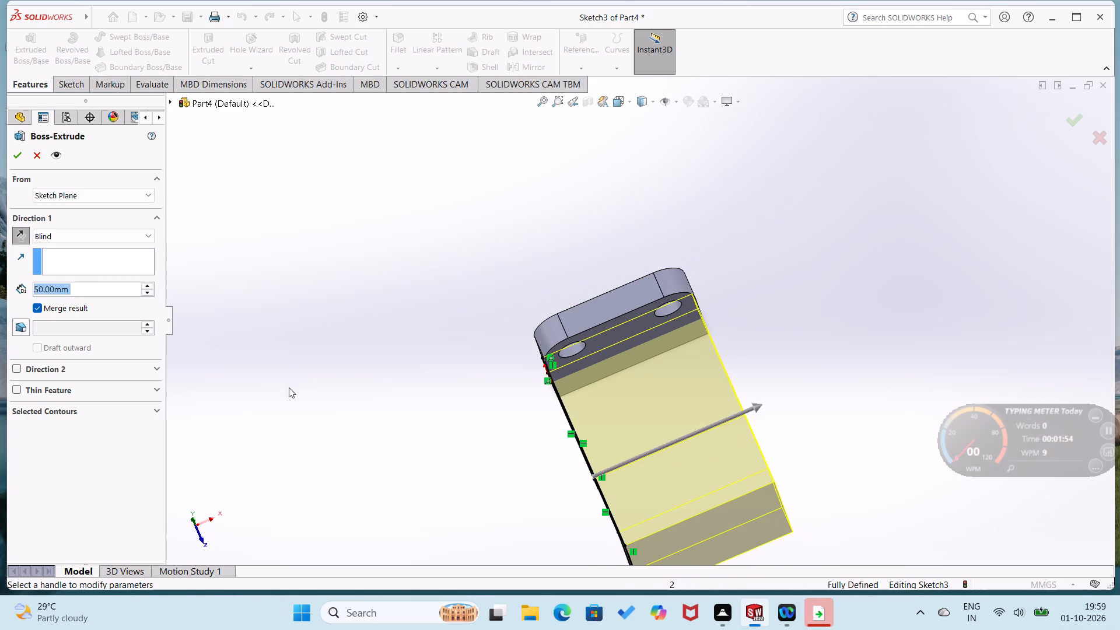
{"action": "left_click", "coordinate": [15, 148]}
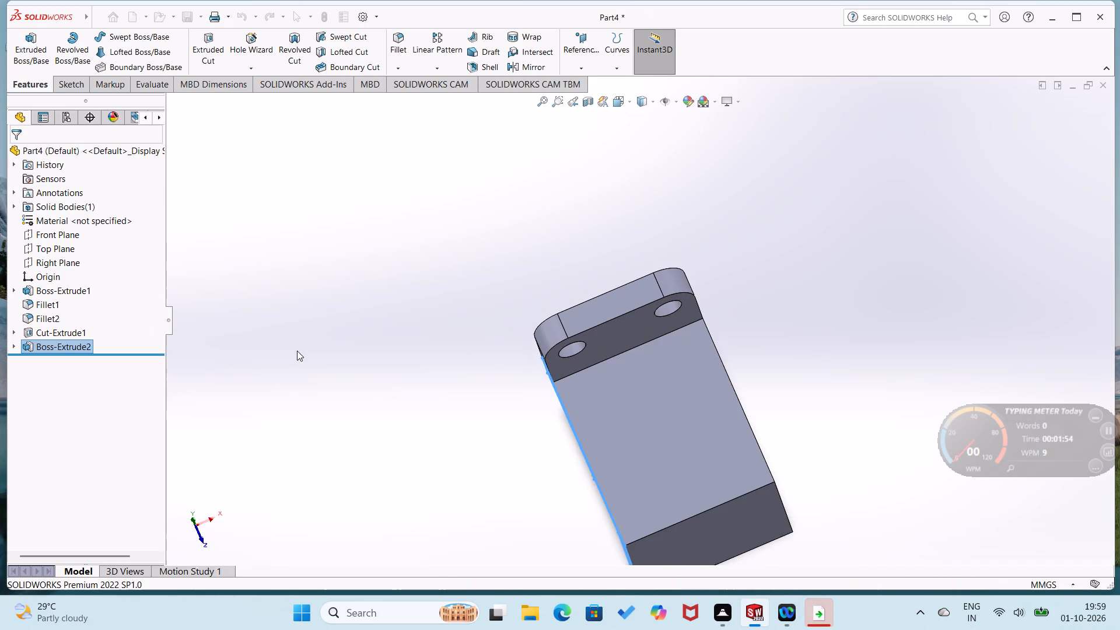
{"action": "left_click", "coordinate": [301, 354]}
Create a reference plane offset 25 mm from the arm's side face, flipped inward into the body.
{"action": "middle_click_drag", "start_coordinate": [377, 403], "coordinate": [454, 334]}
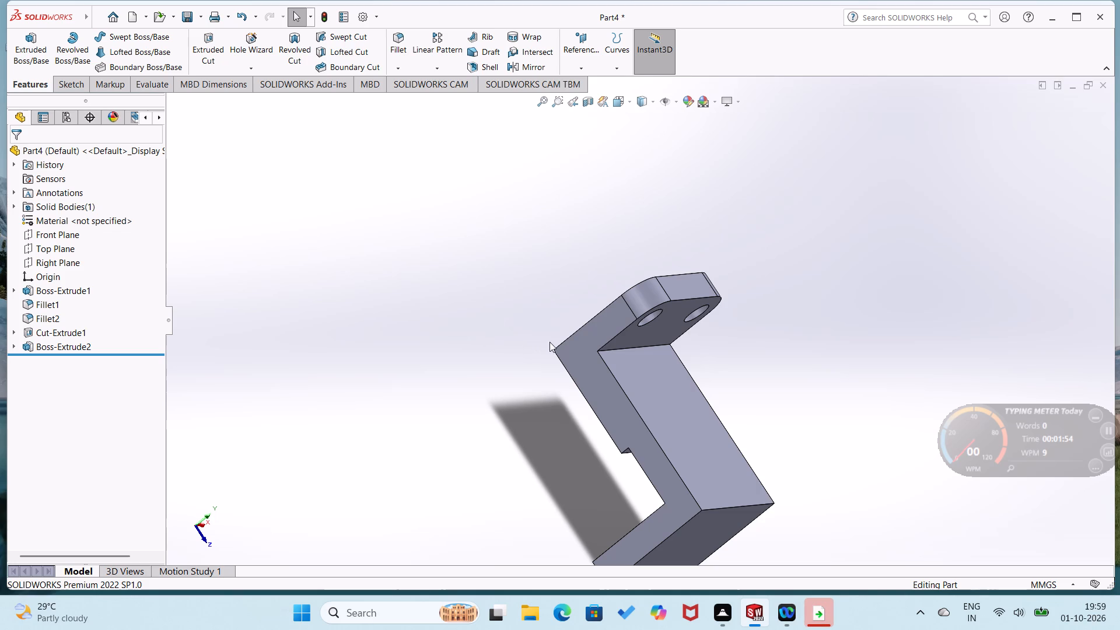
{"action": "left_click", "coordinate": [575, 67]}
{"action": "left_click", "coordinate": [579, 80]}
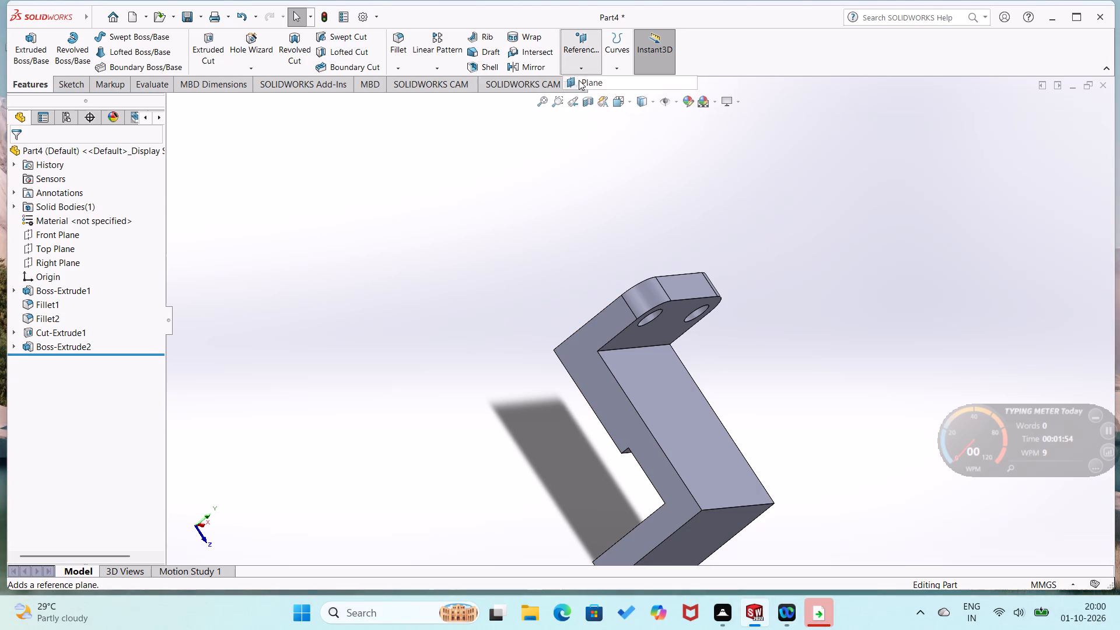
{"action": "left_click", "coordinate": [601, 402]}
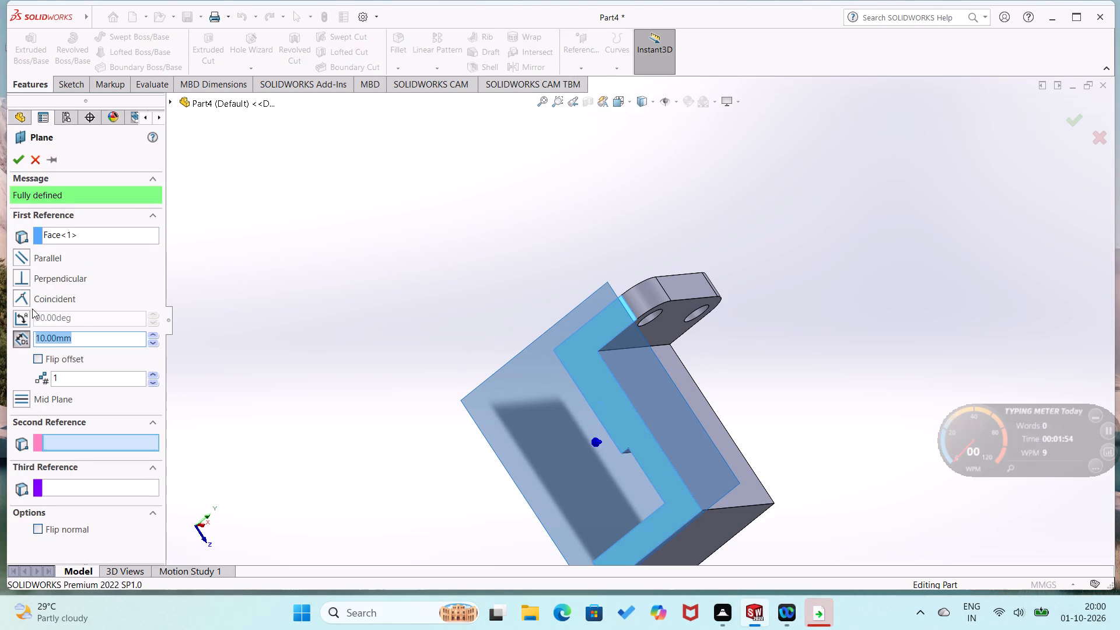
{"action": "key", "text": "2"}
{"action": "key", "text": "5"}
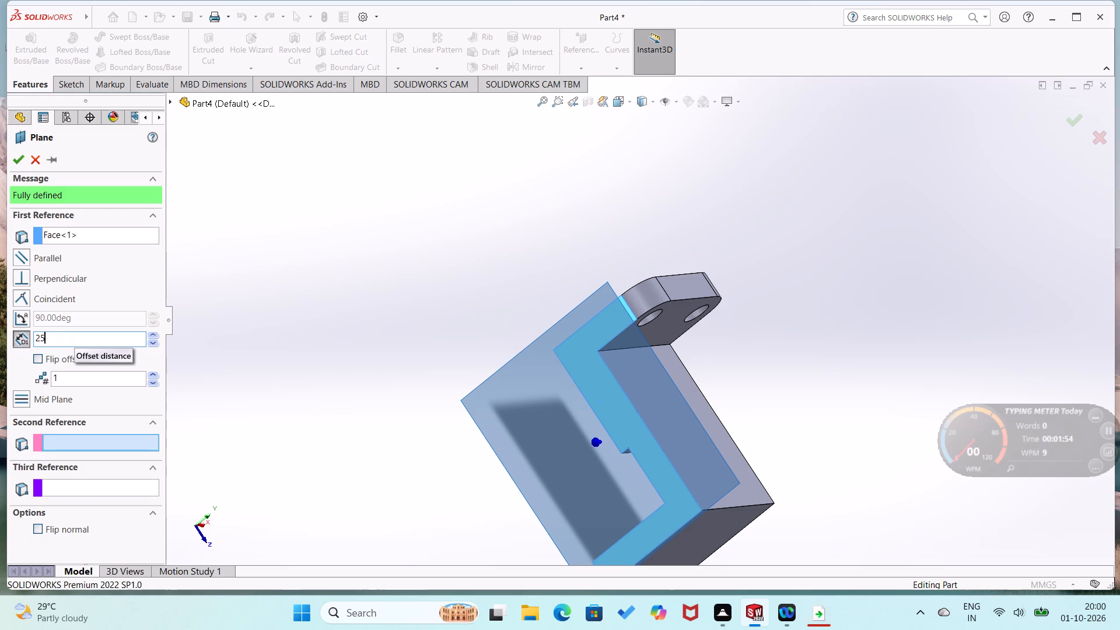
{"action": "key", "text": "Return"}
{"action": "left_click", "coordinate": [39, 358]}
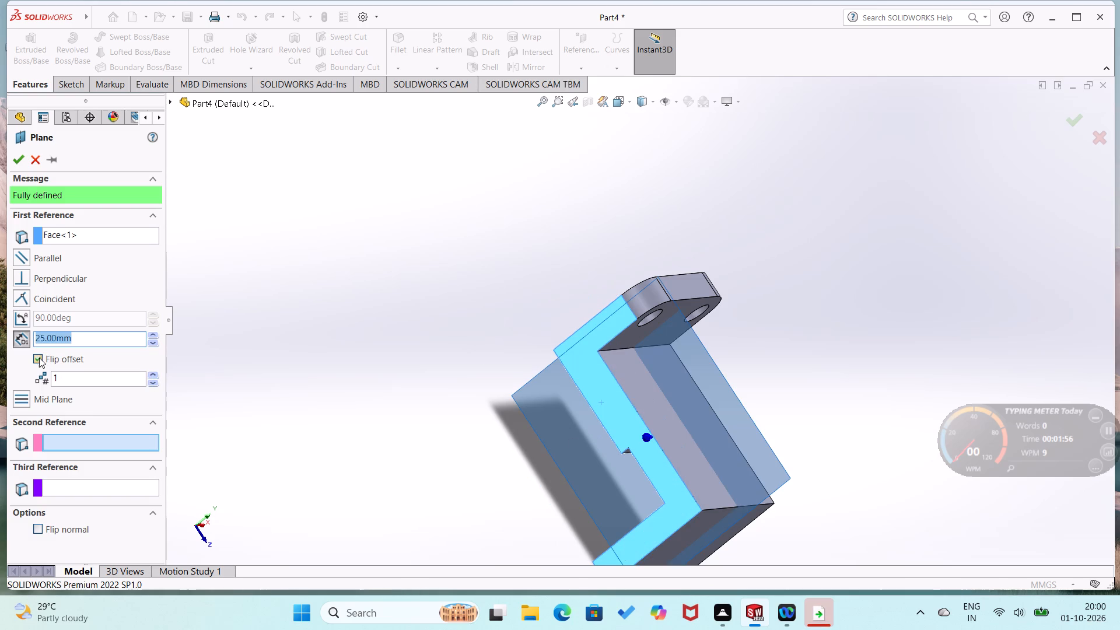
{"action": "left_click", "coordinate": [22, 161]}
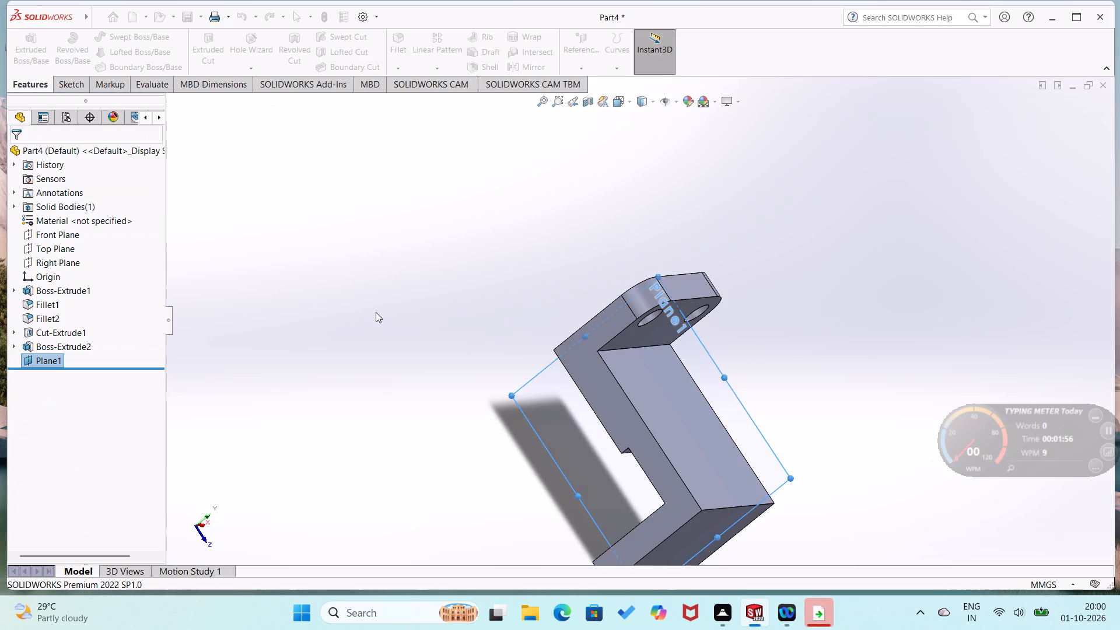
Start a sketch on the new offset plane through the middle of the part.
{"action": "middle_click_drag", "start_coordinate": [438, 357], "coordinate": [363, 414]}
{"action": "middle_click_drag", "start_coordinate": [372, 403], "coordinate": [443, 366]}
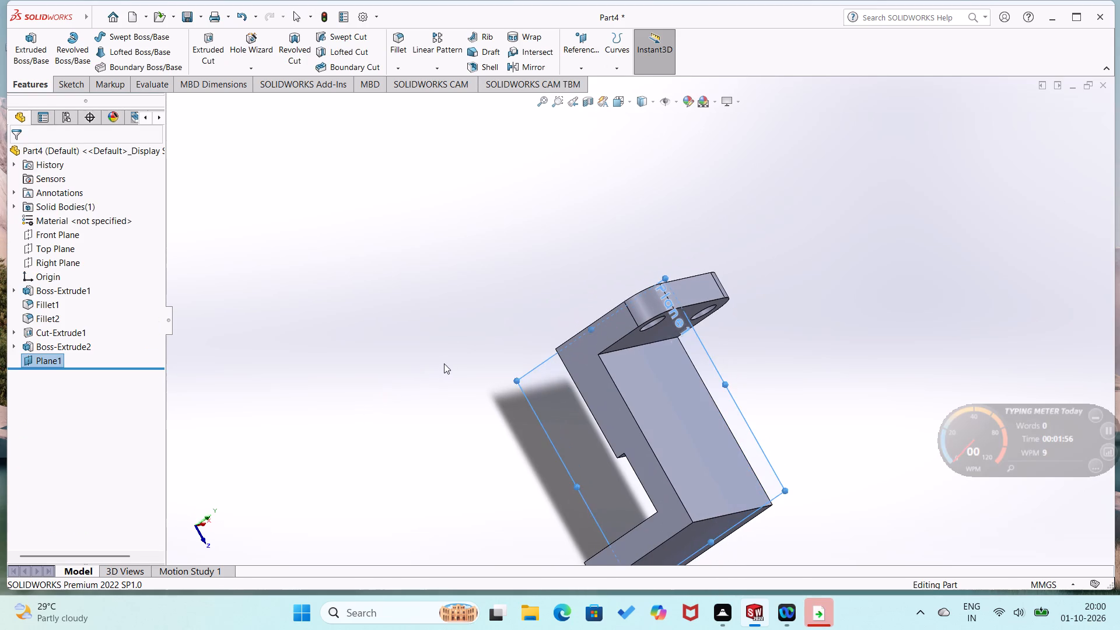
{"action": "left_click", "coordinate": [376, 378]}
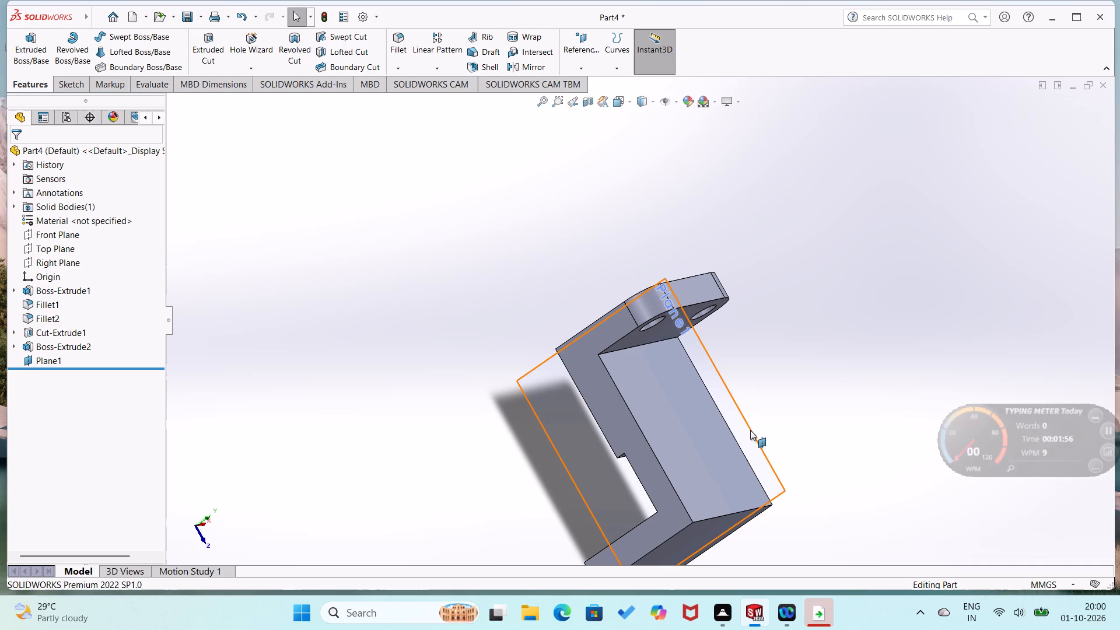
{"action": "right_click", "coordinate": [750, 430]}
{"action": "left_click", "coordinate": [778, 419]}
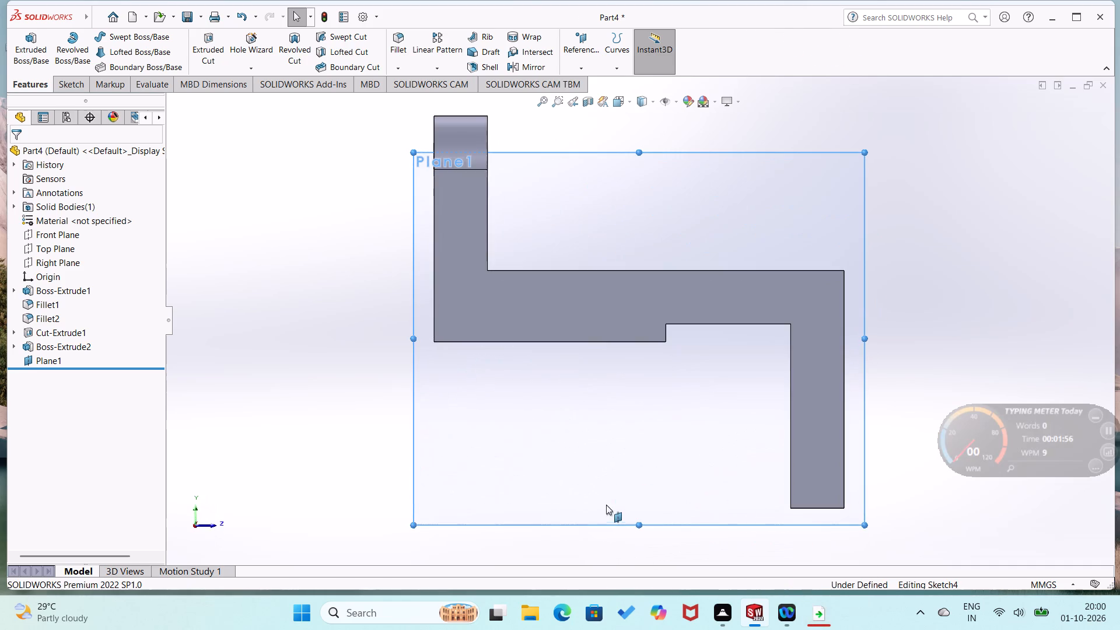
{"action": "left_click", "coordinate": [598, 506]}
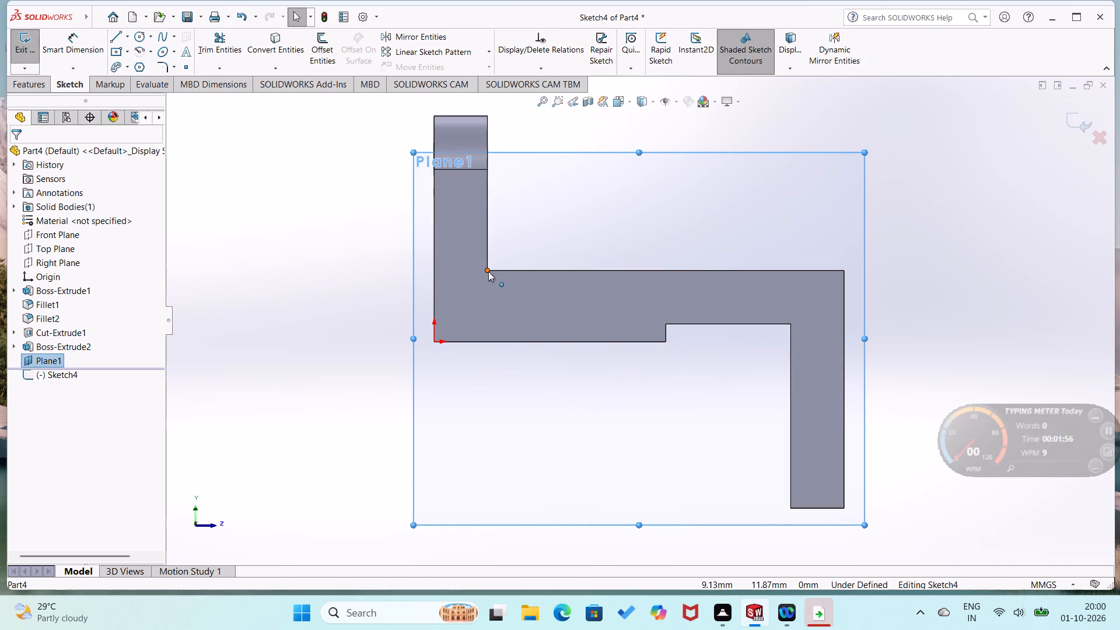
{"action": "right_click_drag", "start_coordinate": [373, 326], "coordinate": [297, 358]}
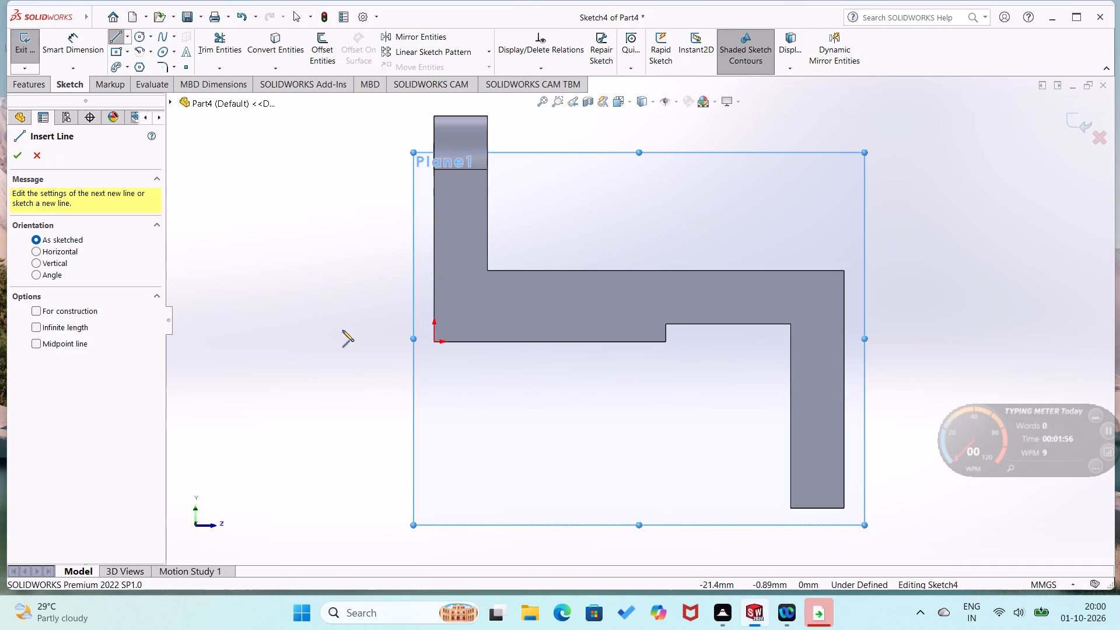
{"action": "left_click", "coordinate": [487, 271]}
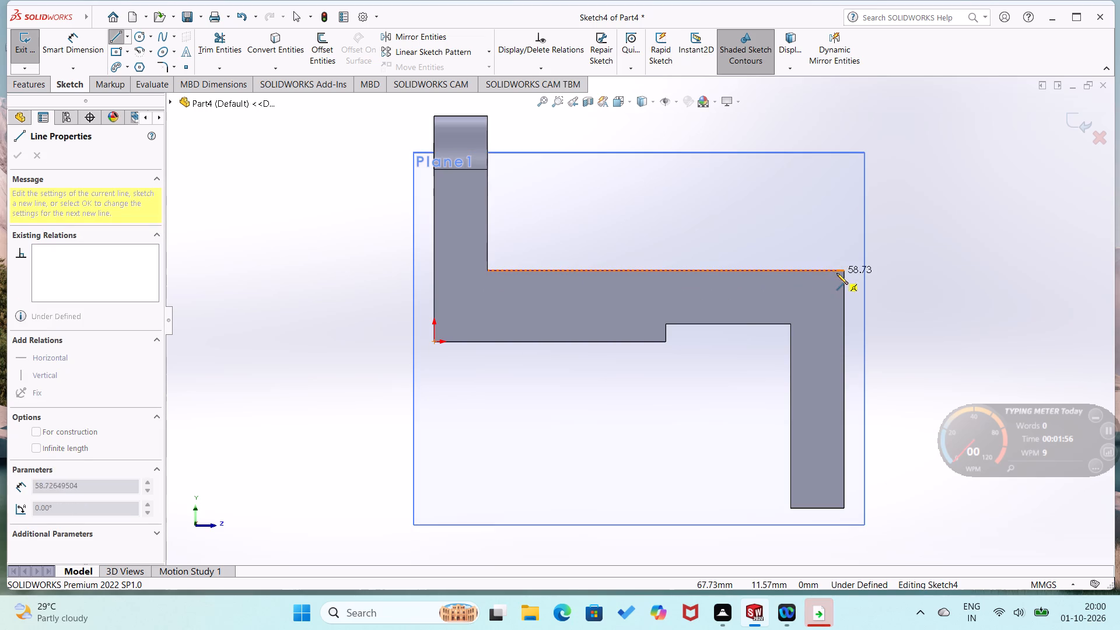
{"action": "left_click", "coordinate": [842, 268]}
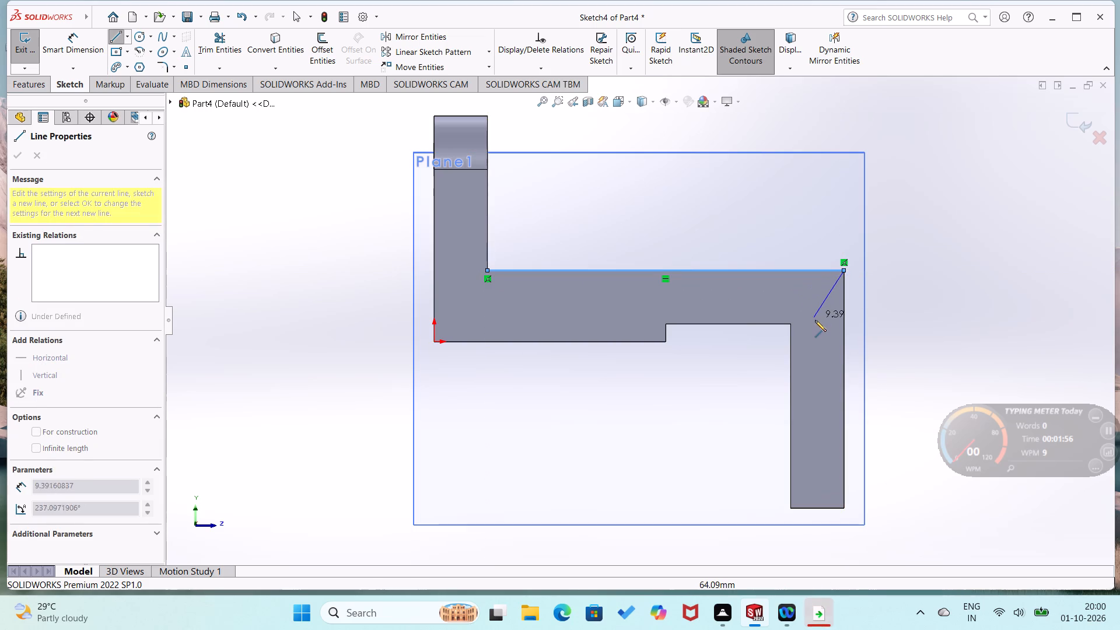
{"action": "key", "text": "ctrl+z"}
Sketch a closed triangle with a 60 mm base along the arm's top edge and a 26 mm side up the plate to its top corner.
{"action": "right_click_drag", "start_coordinate": [755, 394], "coordinate": [591, 398]}
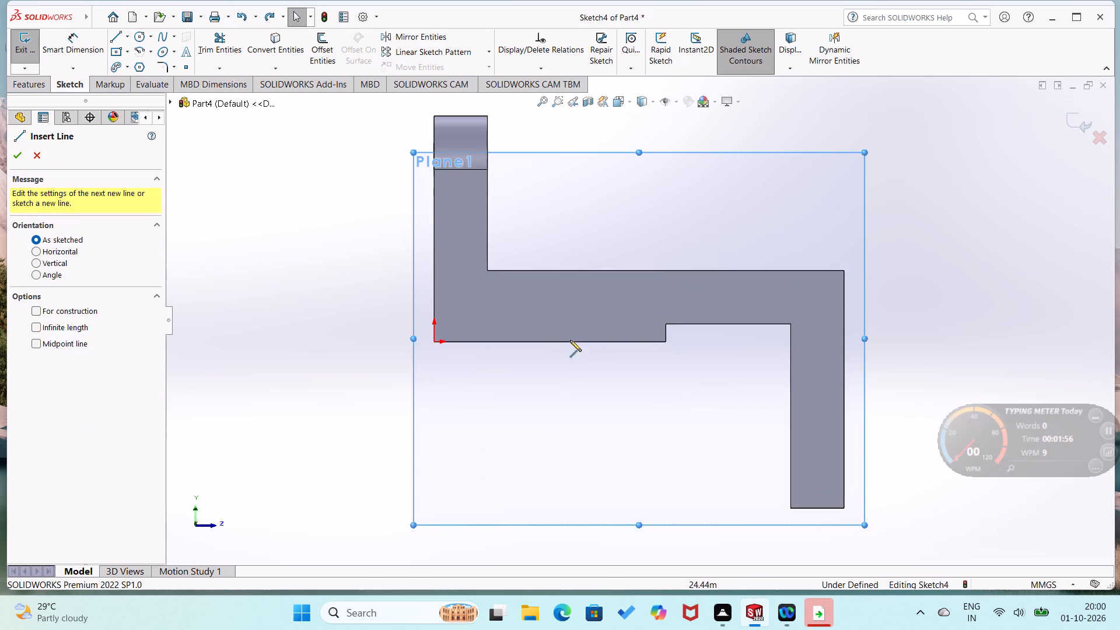
{"action": "left_click", "coordinate": [487, 271]}
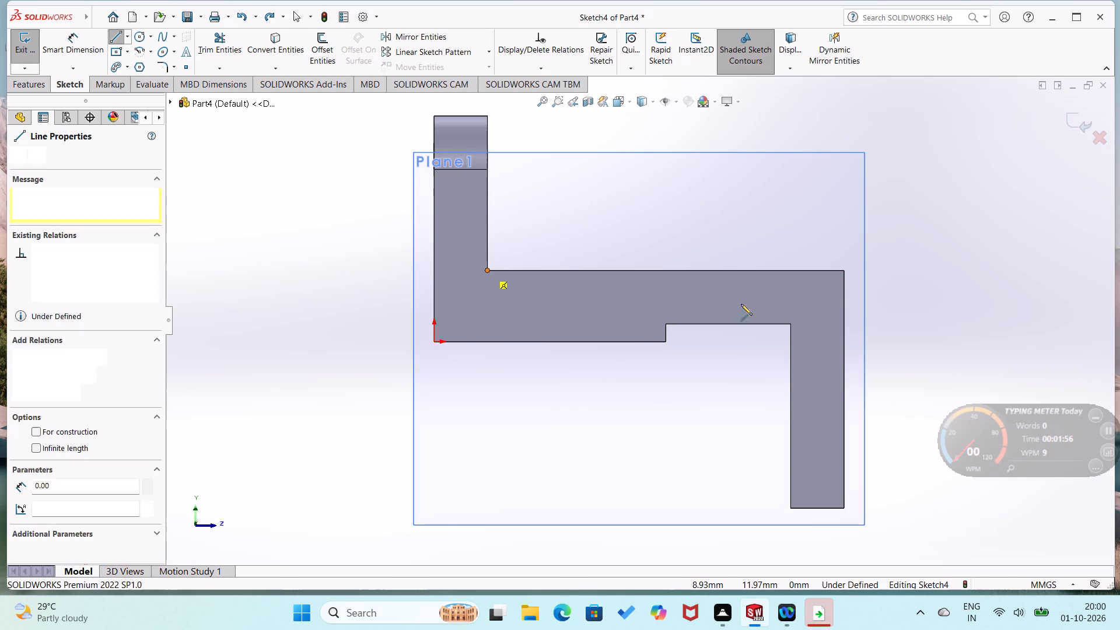
{"action": "left_click", "coordinate": [843, 269]}
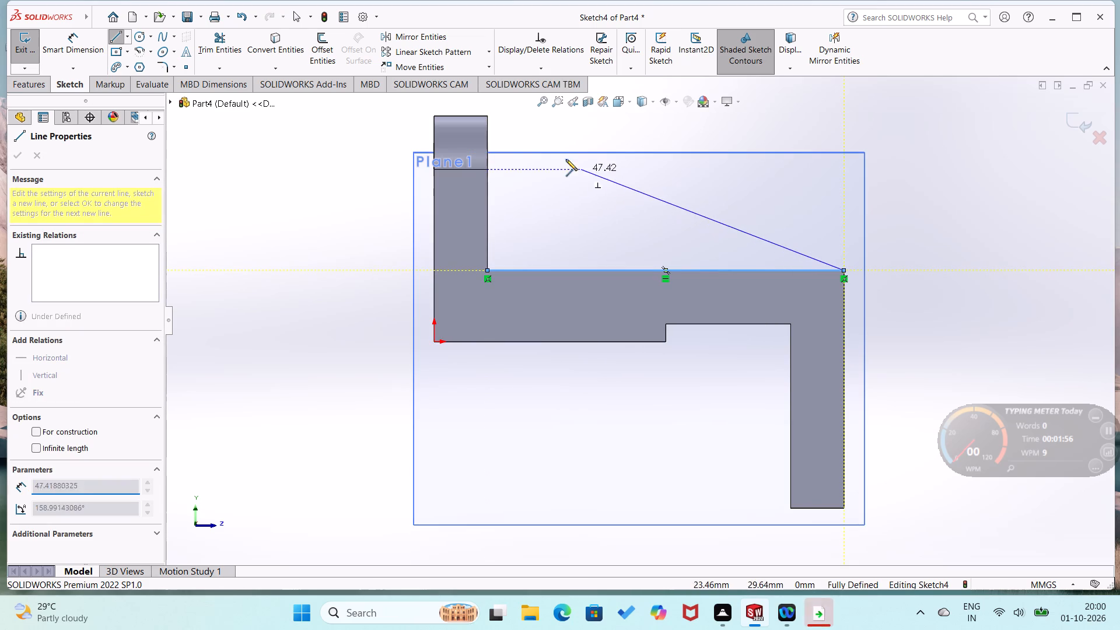
{"action": "left_click", "coordinate": [488, 115]}
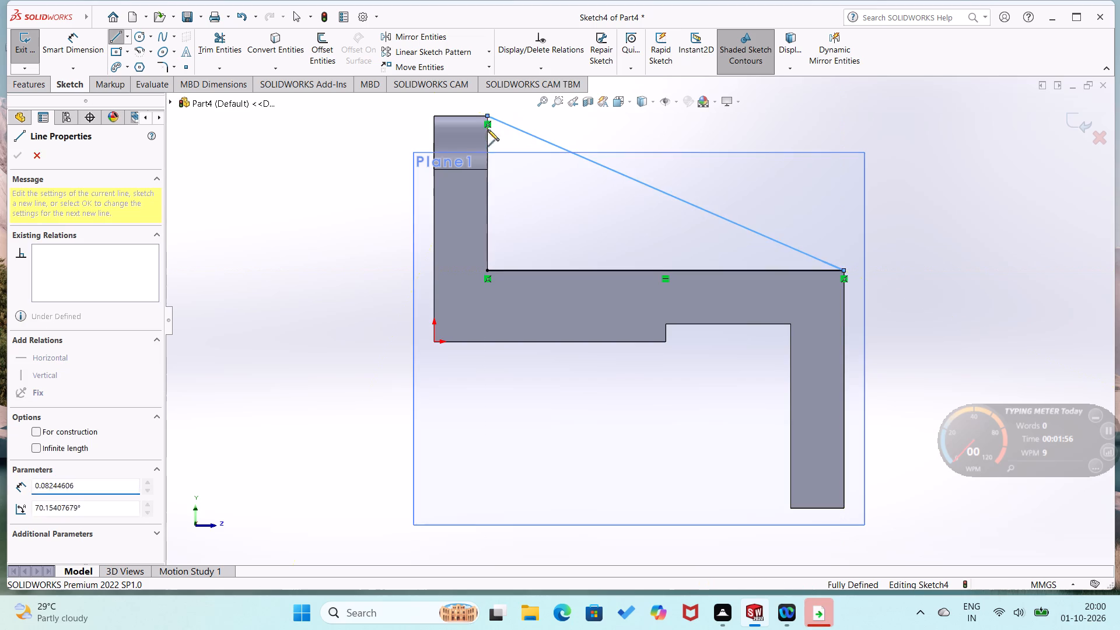
{"action": "left_click", "coordinate": [486, 272]}
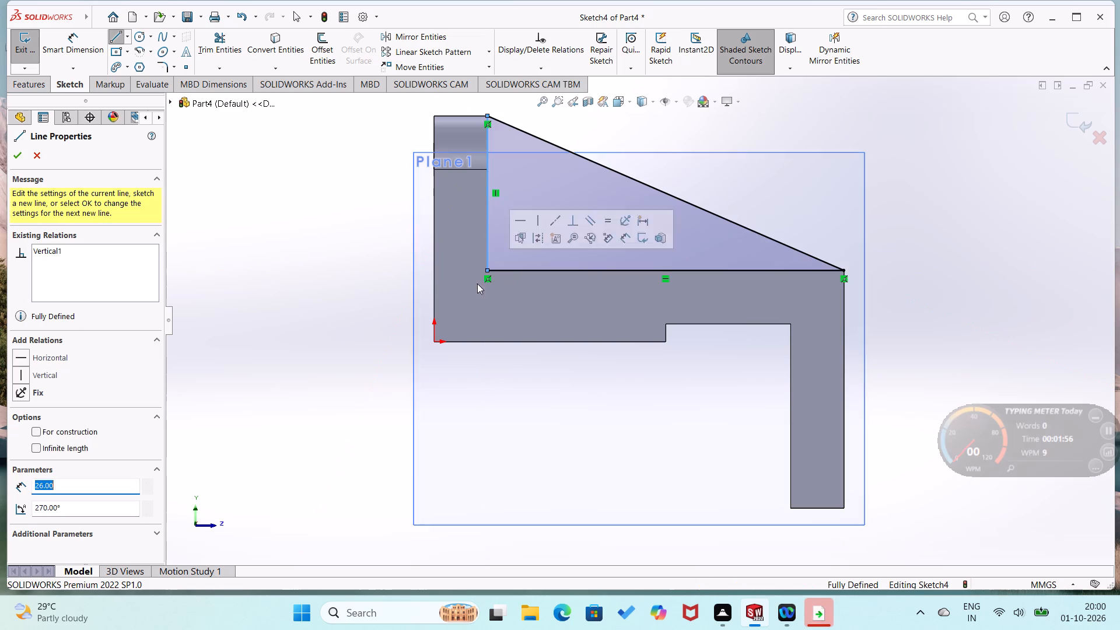
{"action": "right_click_drag", "start_coordinate": [235, 394], "coordinate": [260, 292]}
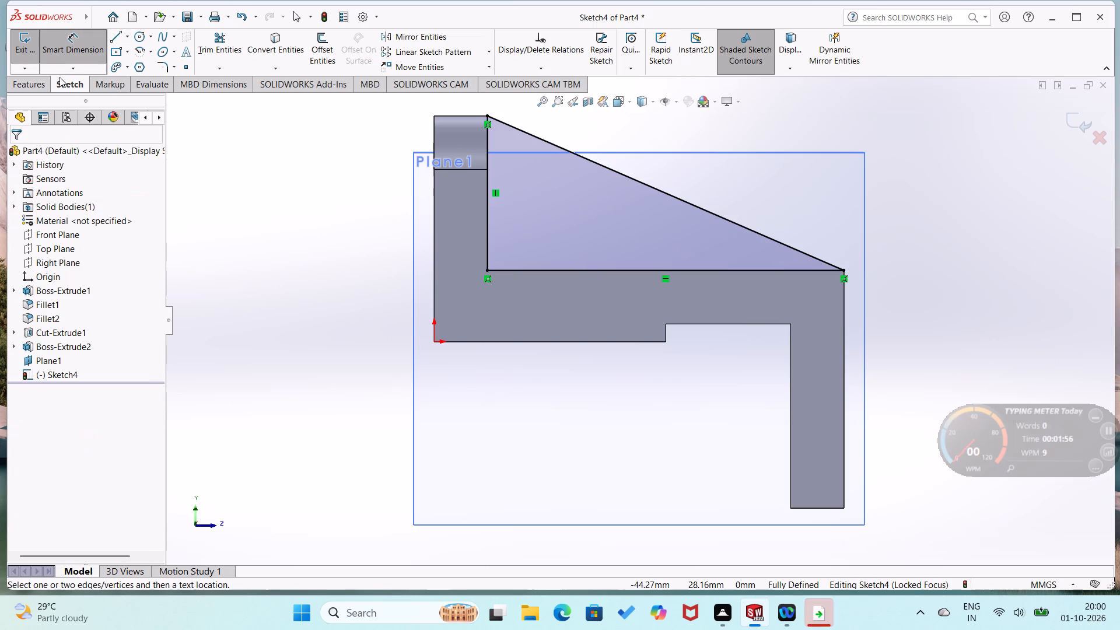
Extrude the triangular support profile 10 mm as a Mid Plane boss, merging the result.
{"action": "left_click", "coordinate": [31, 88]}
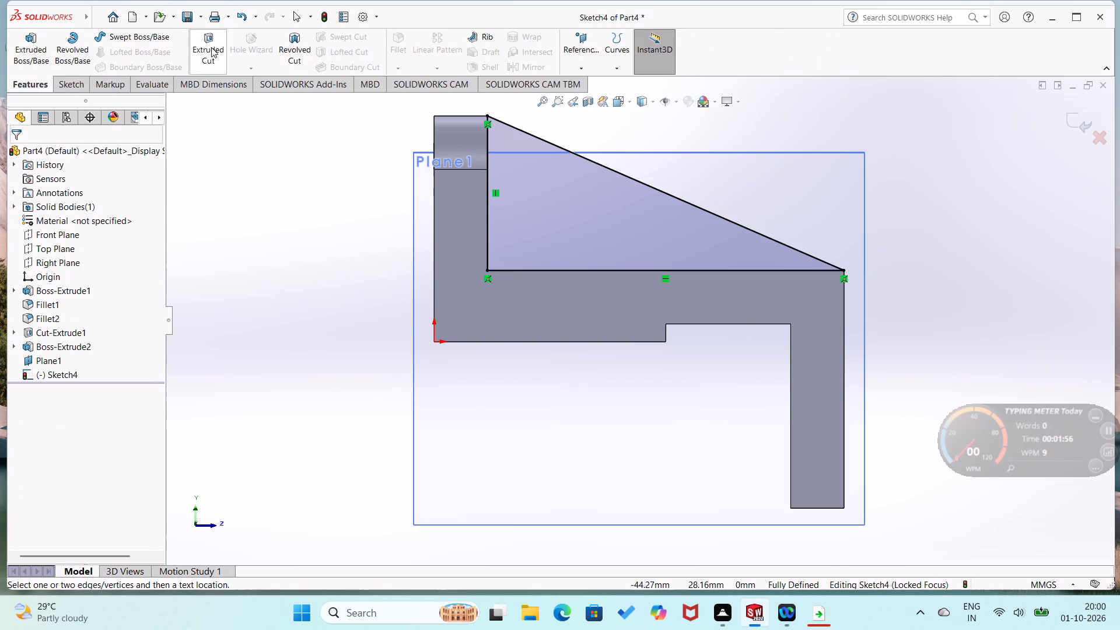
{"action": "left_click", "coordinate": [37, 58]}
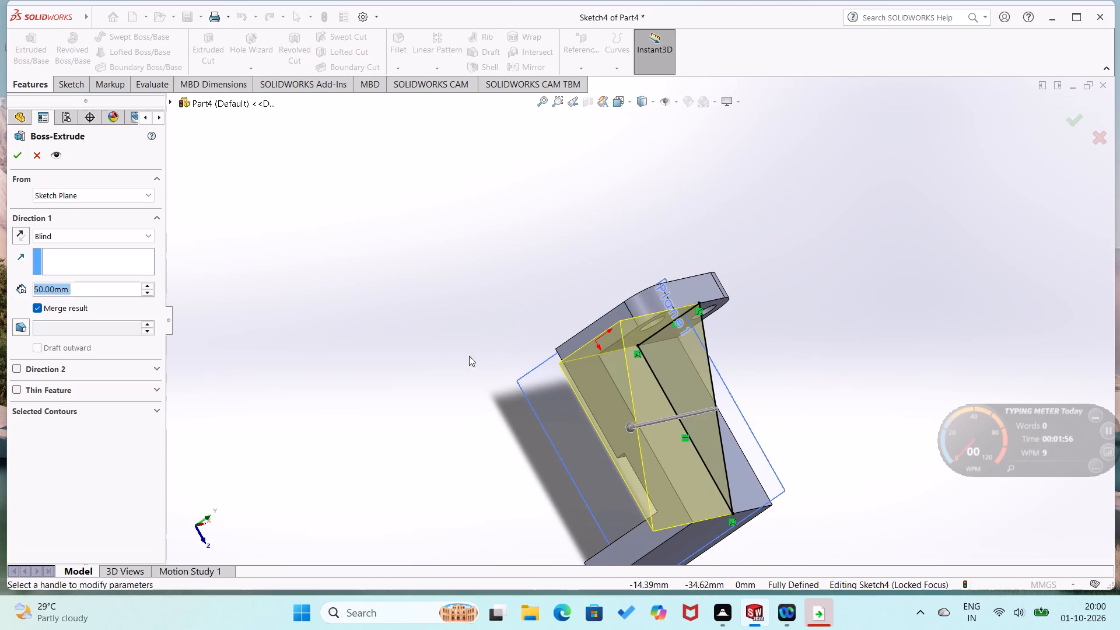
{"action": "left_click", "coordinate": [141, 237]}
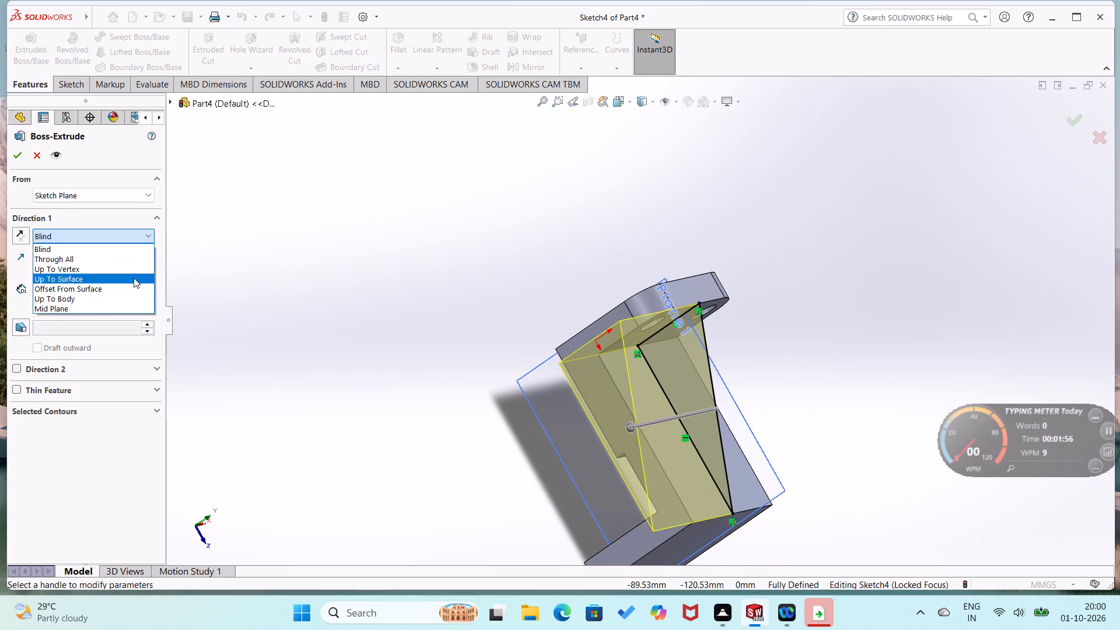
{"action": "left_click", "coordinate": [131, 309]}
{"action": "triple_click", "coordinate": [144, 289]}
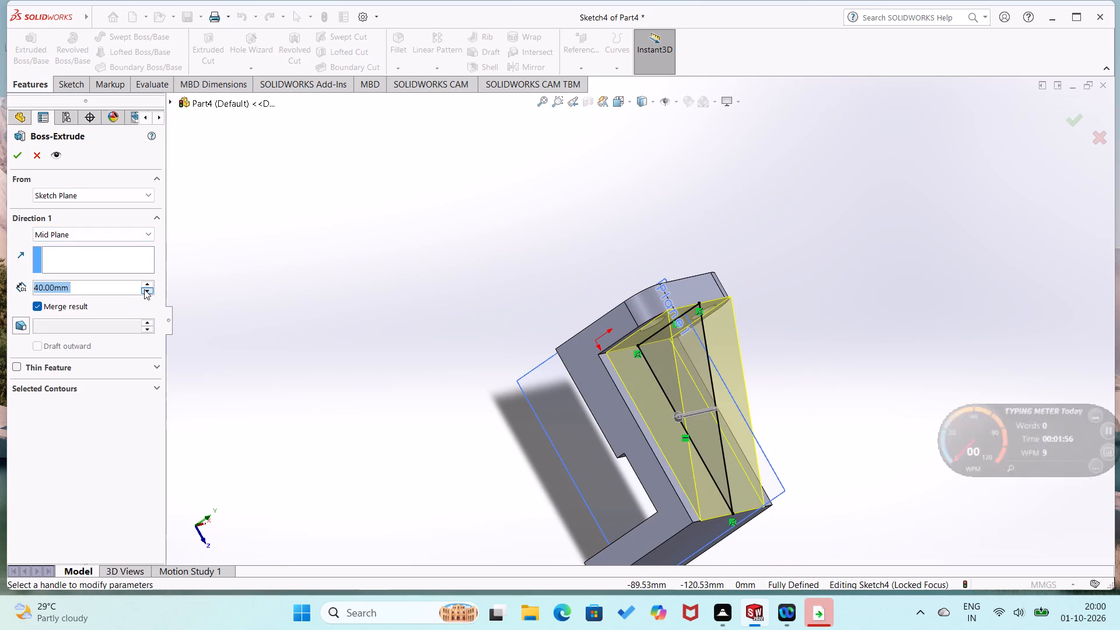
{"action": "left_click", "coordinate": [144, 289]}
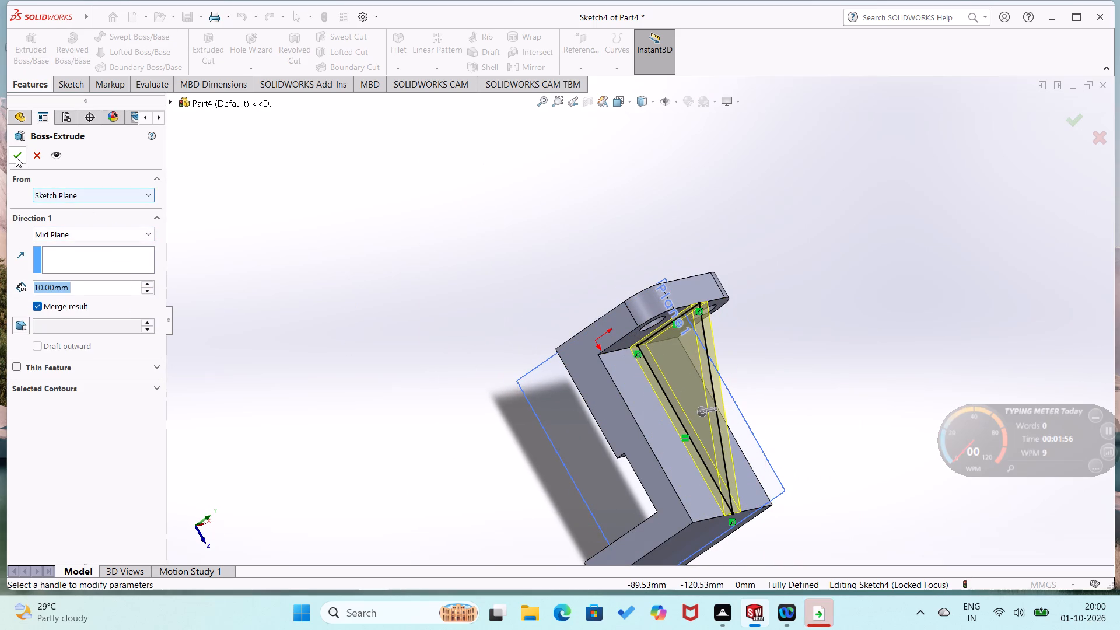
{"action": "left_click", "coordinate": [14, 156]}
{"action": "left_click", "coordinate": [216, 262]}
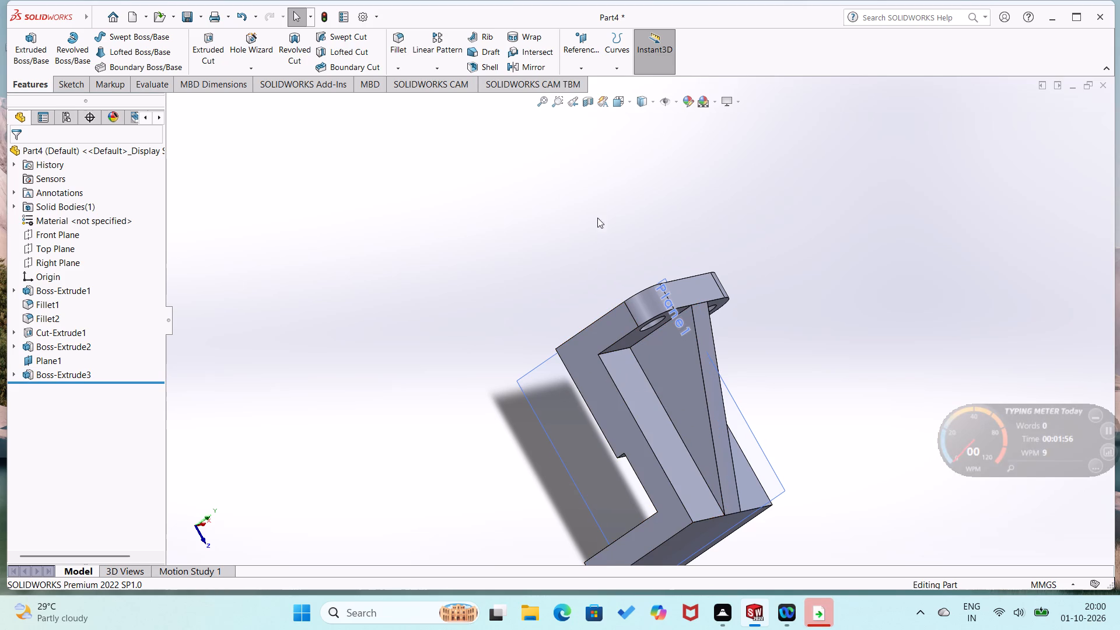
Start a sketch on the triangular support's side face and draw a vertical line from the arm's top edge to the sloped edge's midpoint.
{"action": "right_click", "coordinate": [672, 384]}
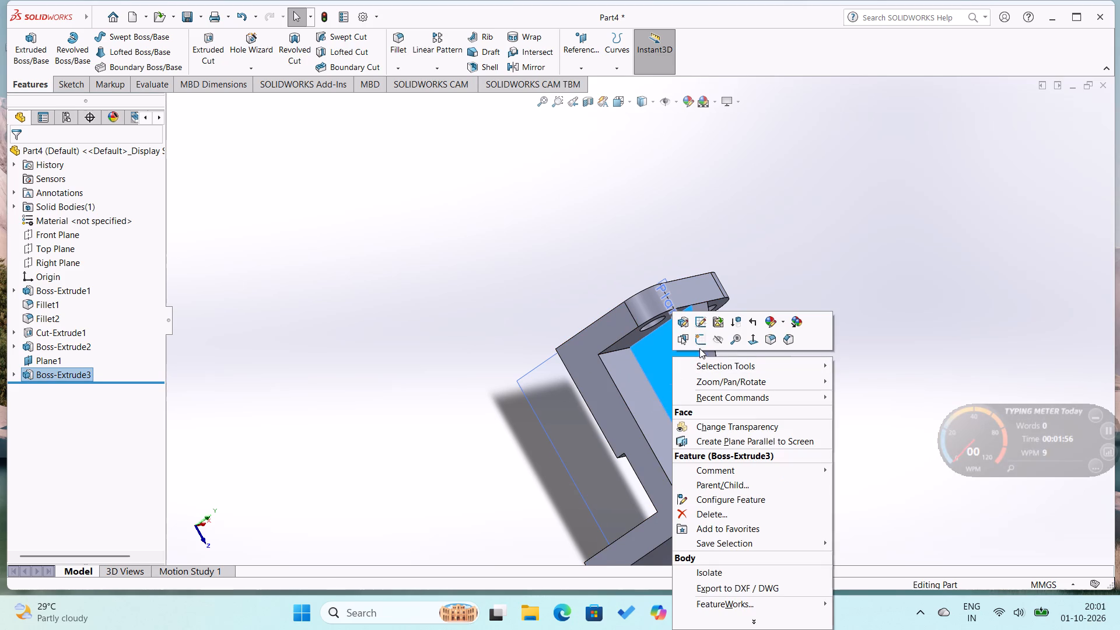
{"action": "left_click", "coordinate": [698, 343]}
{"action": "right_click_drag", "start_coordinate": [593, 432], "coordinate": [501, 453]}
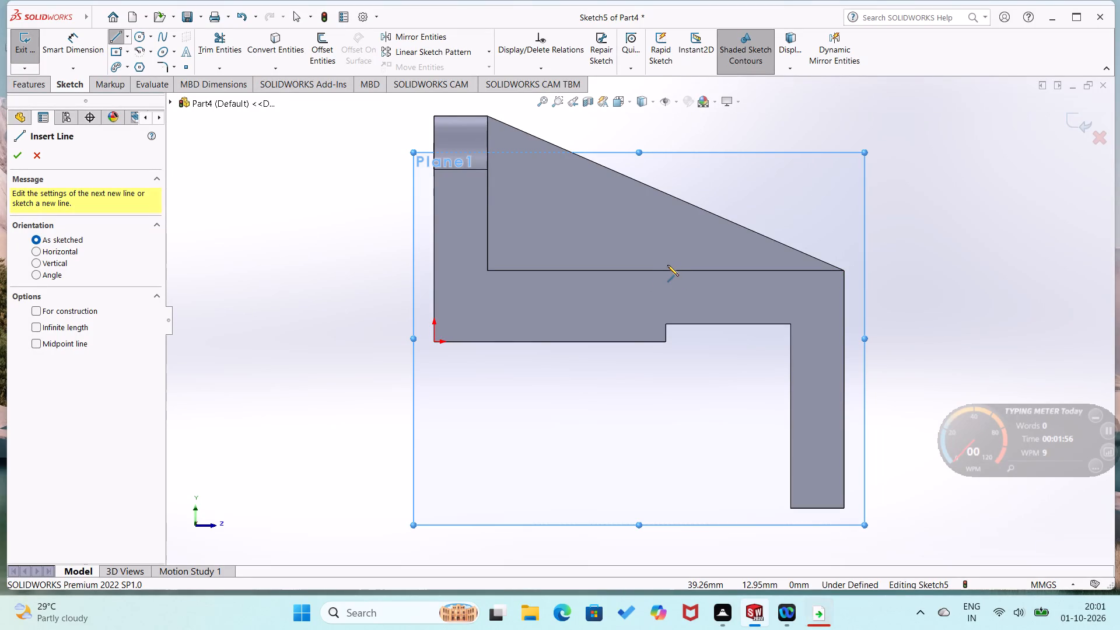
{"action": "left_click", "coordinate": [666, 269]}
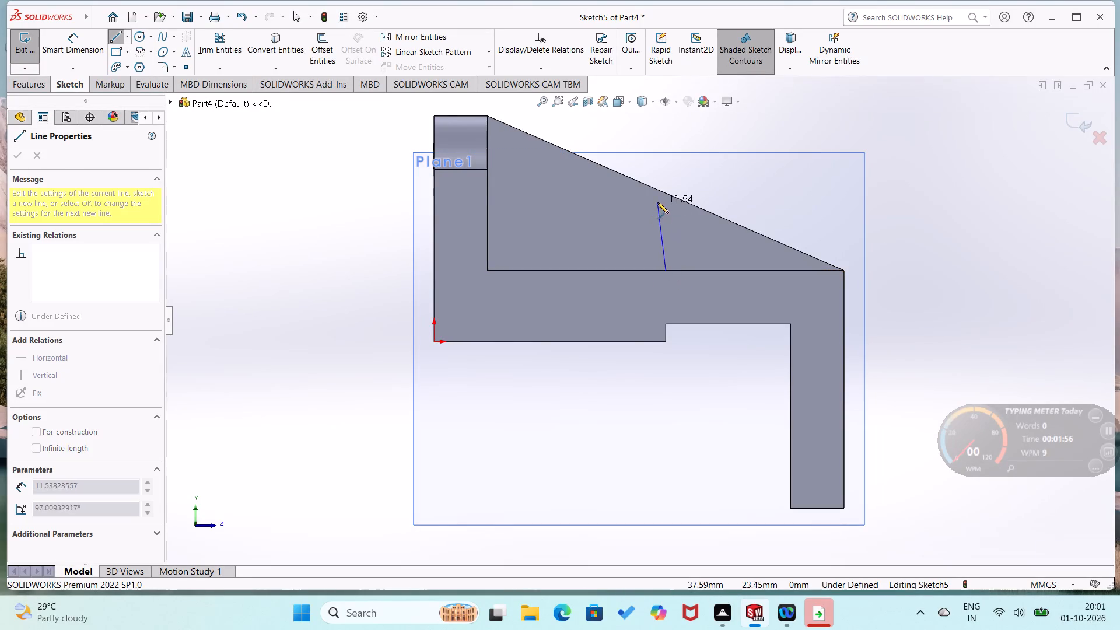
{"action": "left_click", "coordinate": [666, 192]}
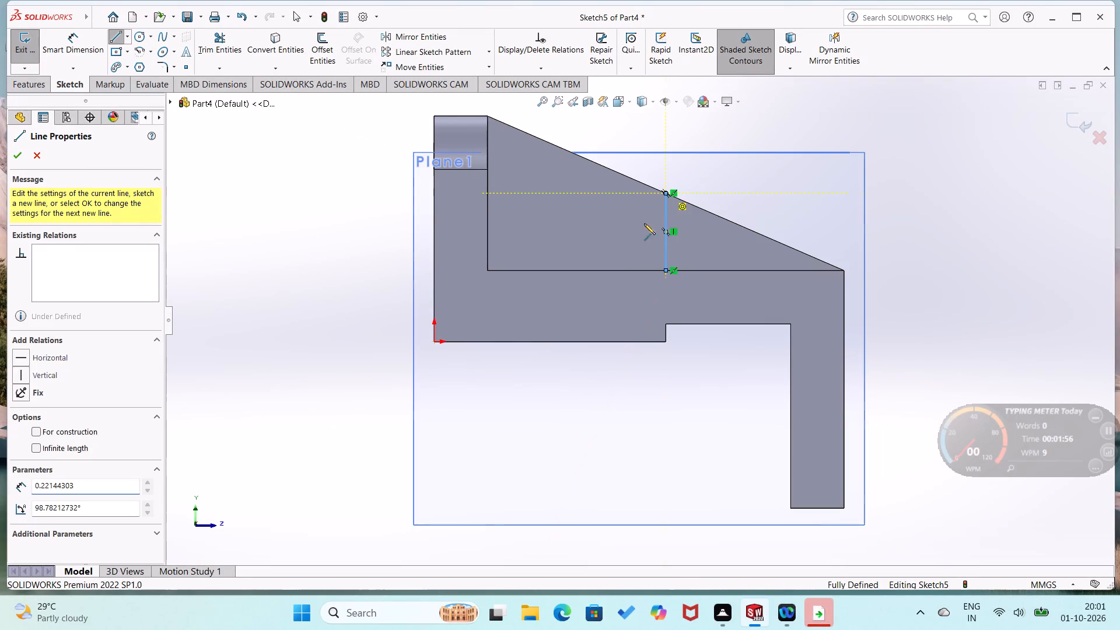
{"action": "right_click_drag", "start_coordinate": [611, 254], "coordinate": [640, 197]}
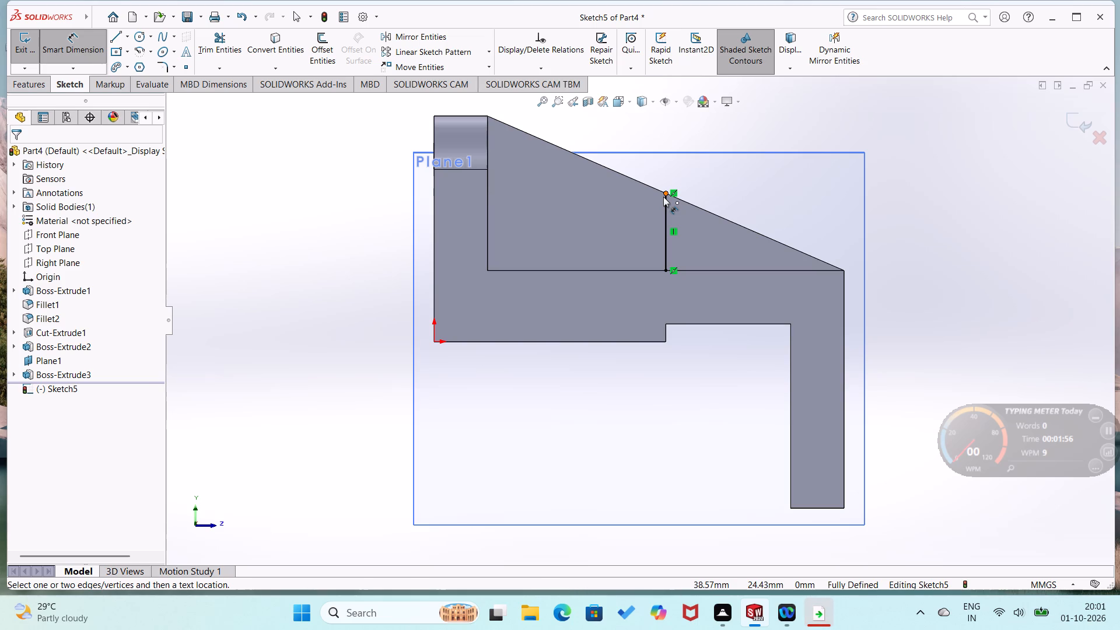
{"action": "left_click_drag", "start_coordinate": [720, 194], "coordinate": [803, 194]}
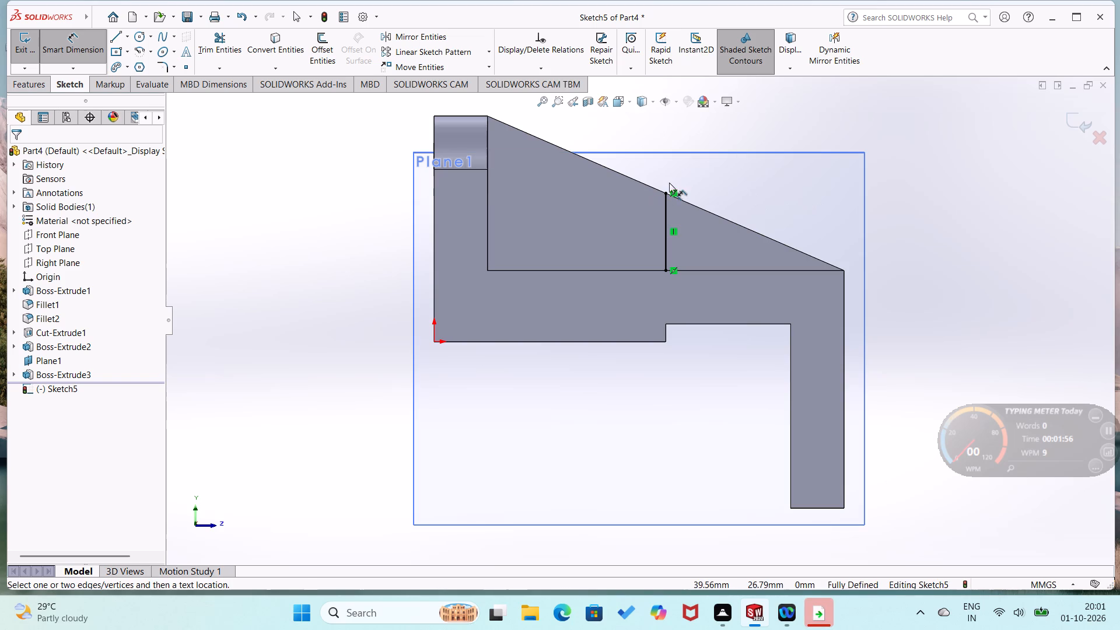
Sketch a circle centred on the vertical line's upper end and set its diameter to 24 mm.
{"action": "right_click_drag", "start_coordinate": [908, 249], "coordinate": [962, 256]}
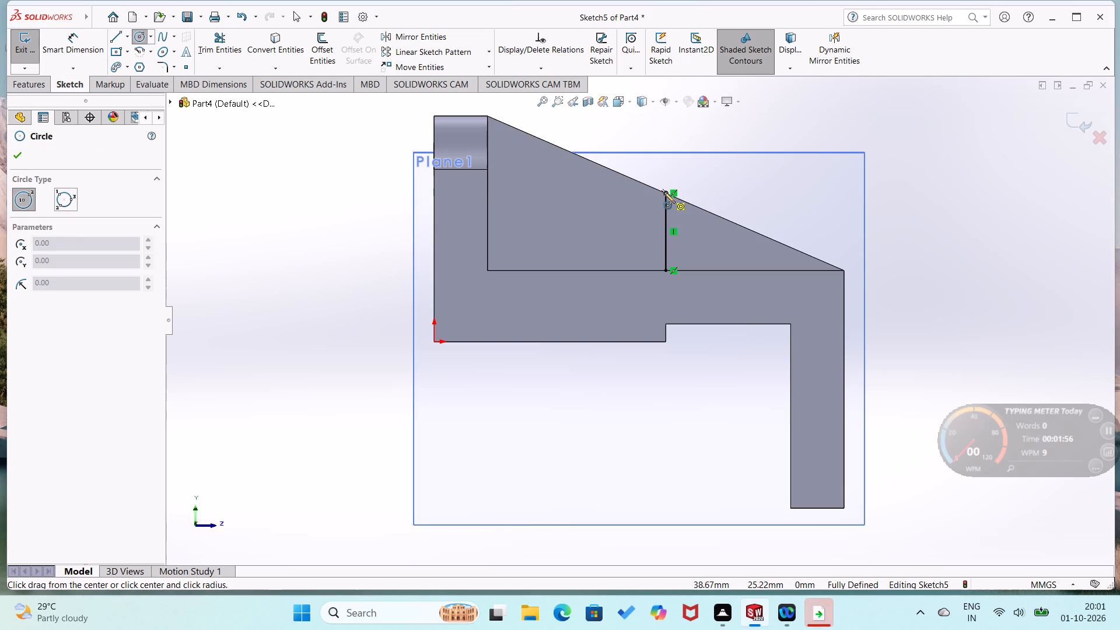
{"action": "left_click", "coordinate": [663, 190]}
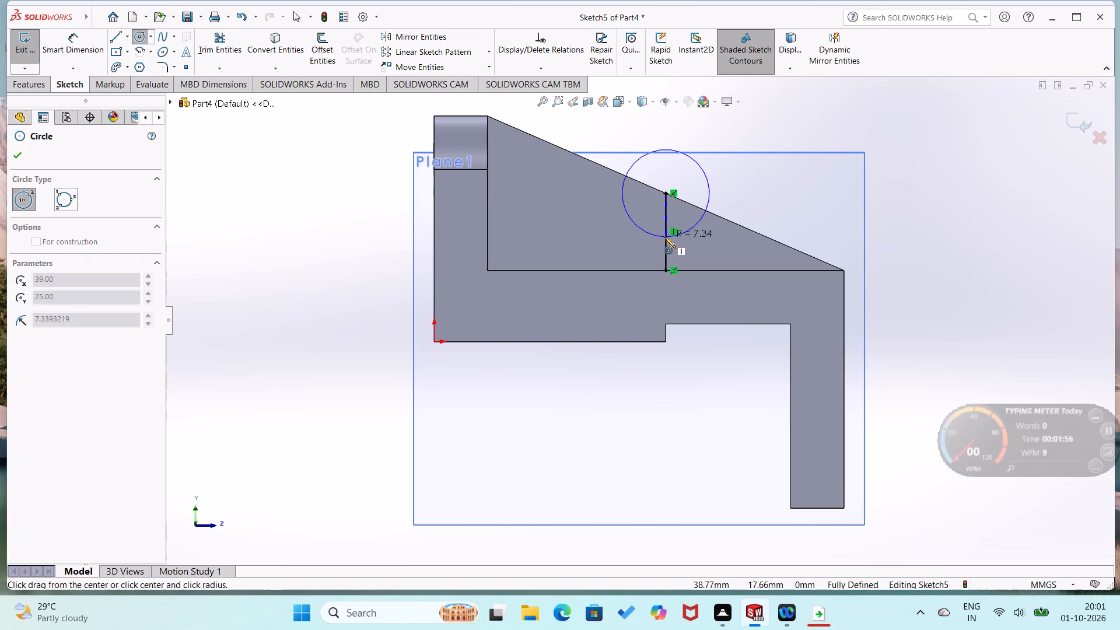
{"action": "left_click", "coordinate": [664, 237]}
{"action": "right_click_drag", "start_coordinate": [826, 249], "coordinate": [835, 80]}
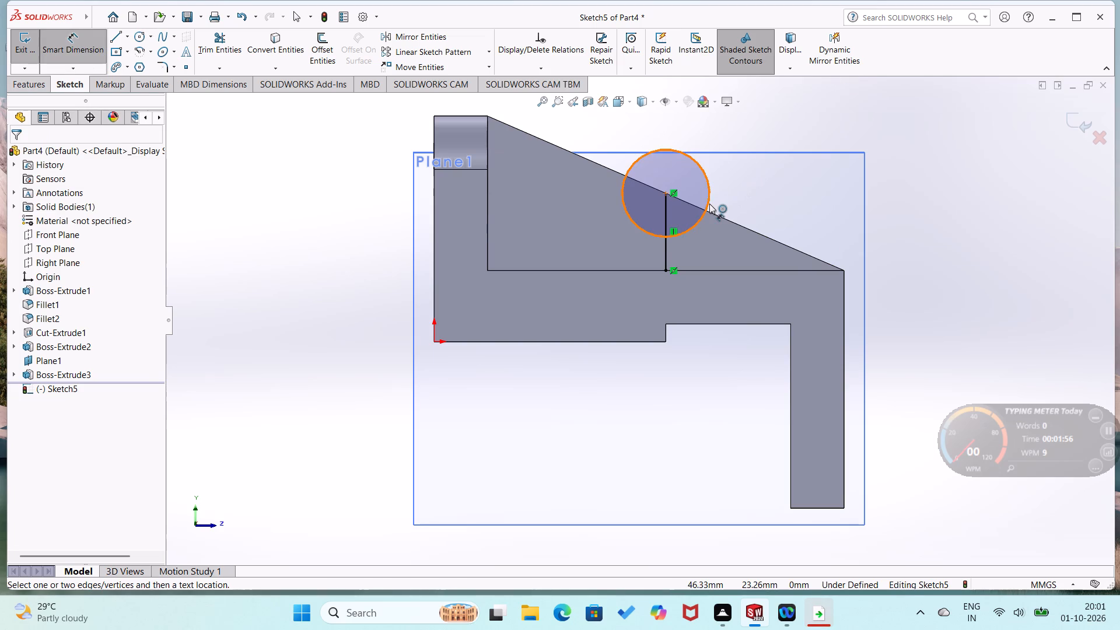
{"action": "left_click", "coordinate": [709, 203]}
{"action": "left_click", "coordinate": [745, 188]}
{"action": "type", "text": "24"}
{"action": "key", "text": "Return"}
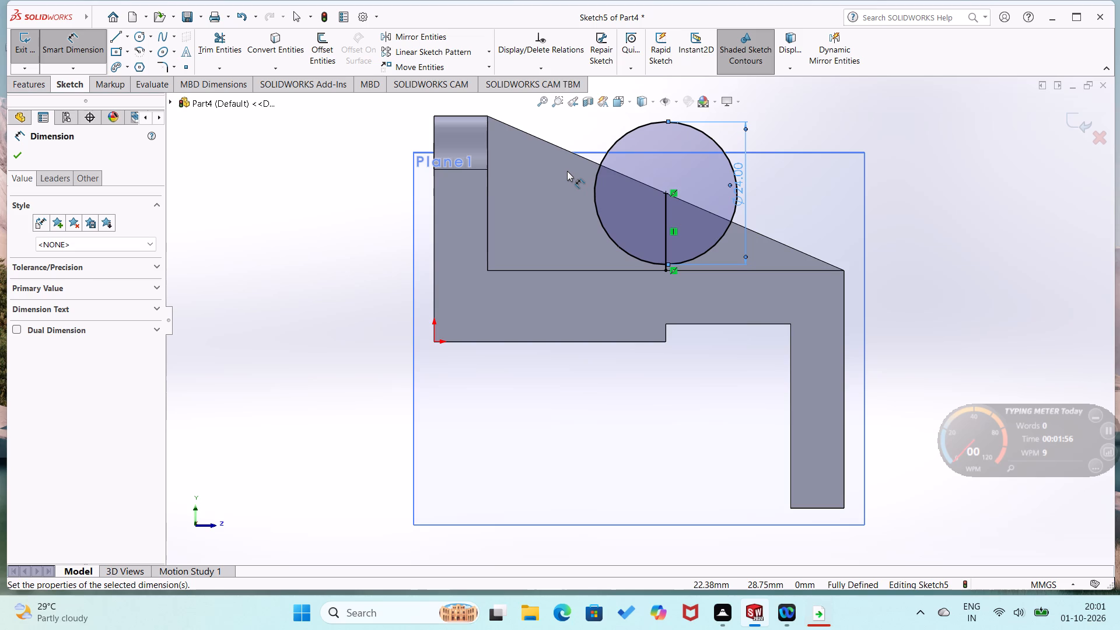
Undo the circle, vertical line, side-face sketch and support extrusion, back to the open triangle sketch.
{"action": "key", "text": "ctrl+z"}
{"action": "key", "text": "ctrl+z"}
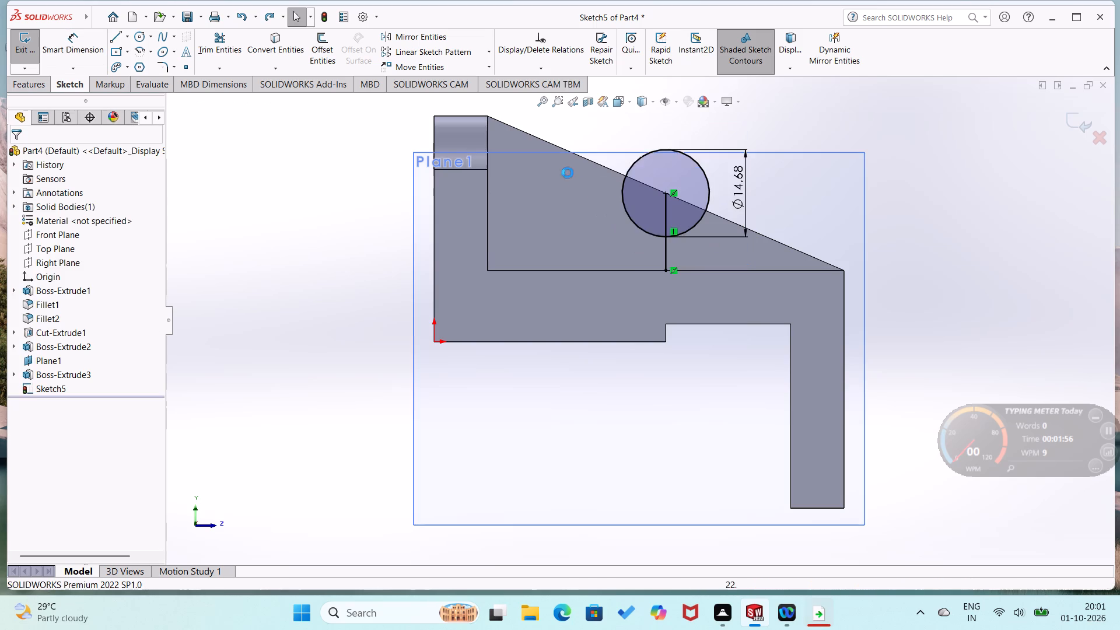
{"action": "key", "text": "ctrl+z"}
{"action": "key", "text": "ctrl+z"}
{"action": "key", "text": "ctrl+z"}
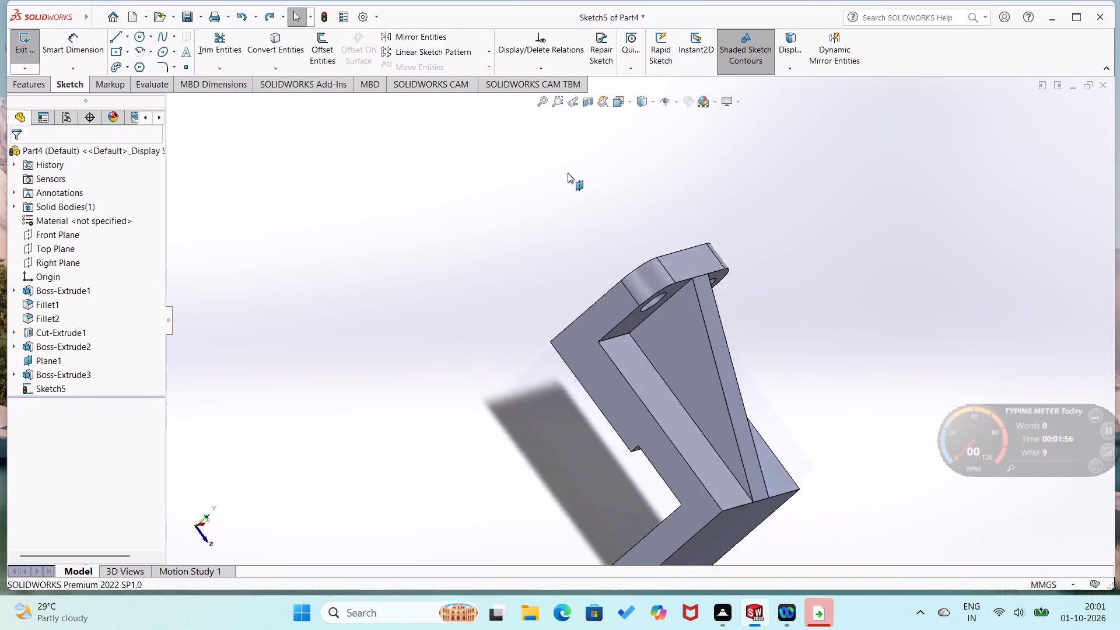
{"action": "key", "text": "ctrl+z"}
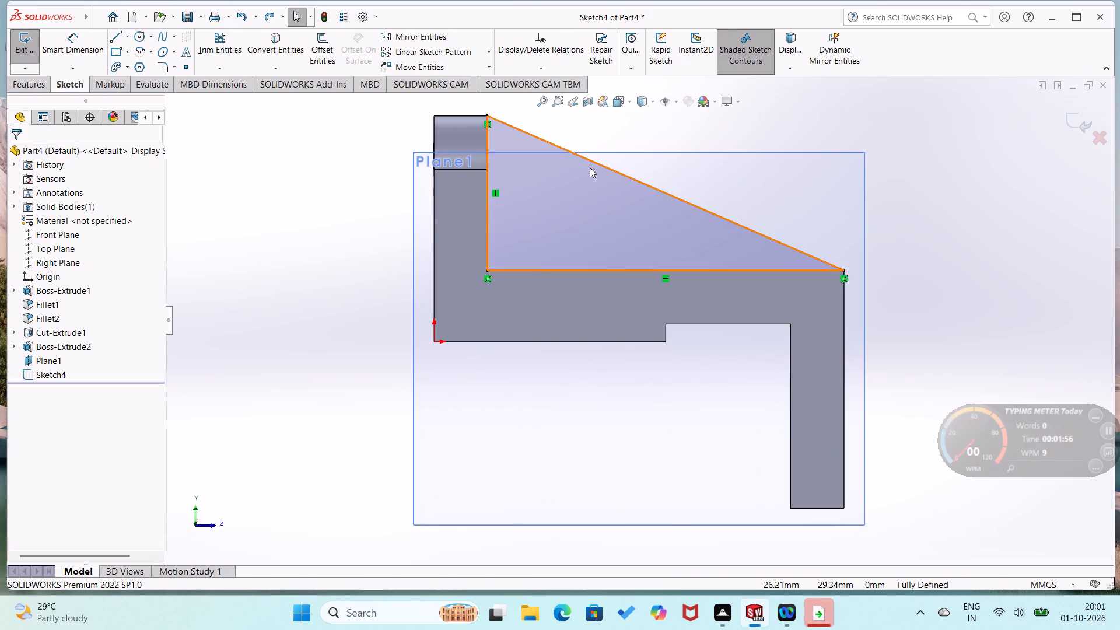
Delete the sloped line of the triangle sketch.
{"action": "left_click", "coordinate": [597, 163]}
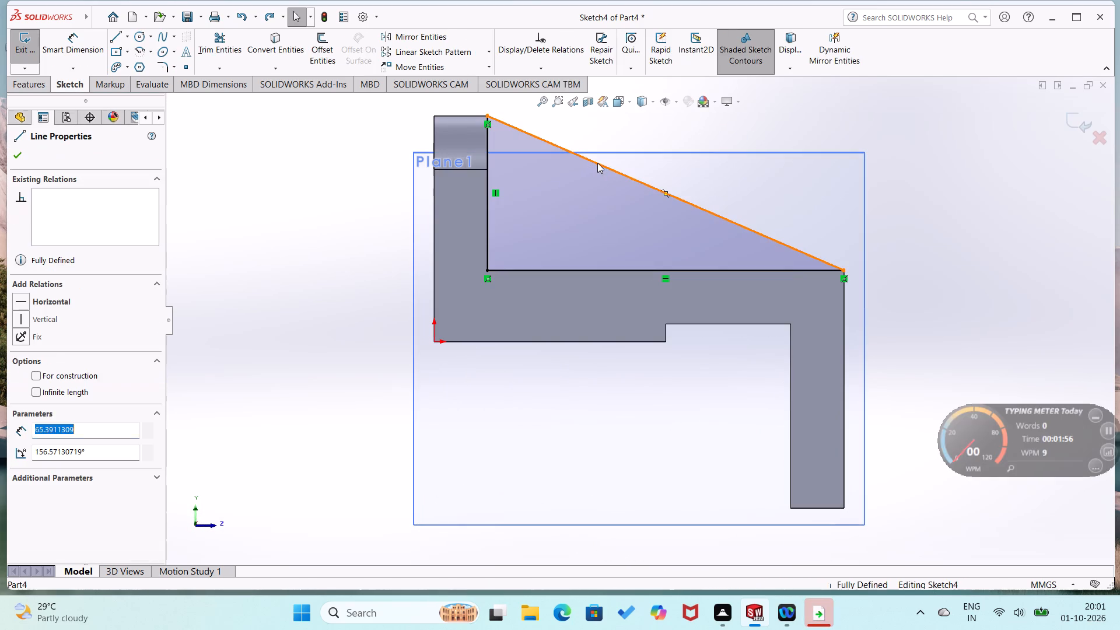
{"action": "key", "text": "Delete"}
Sketch a circle above the midpoint of the arm's top edge and set its diameter to 24 mm.
{"action": "right_click_drag", "start_coordinate": [597, 181], "coordinate": [698, 163]}
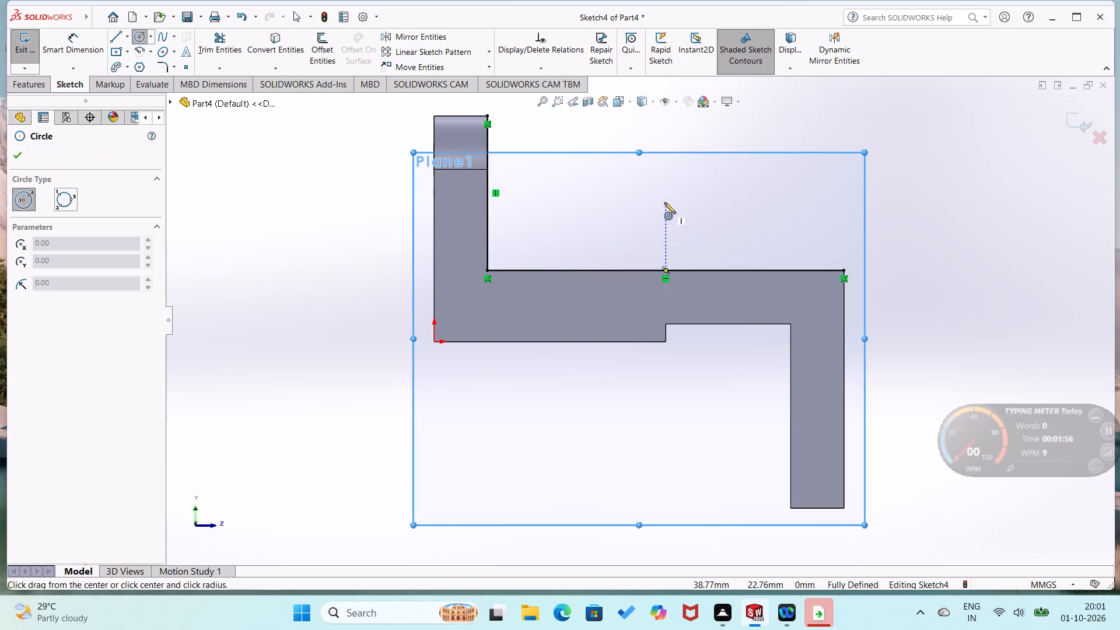
{"action": "left_click", "coordinate": [665, 183]}
{"action": "left_click", "coordinate": [670, 232]}
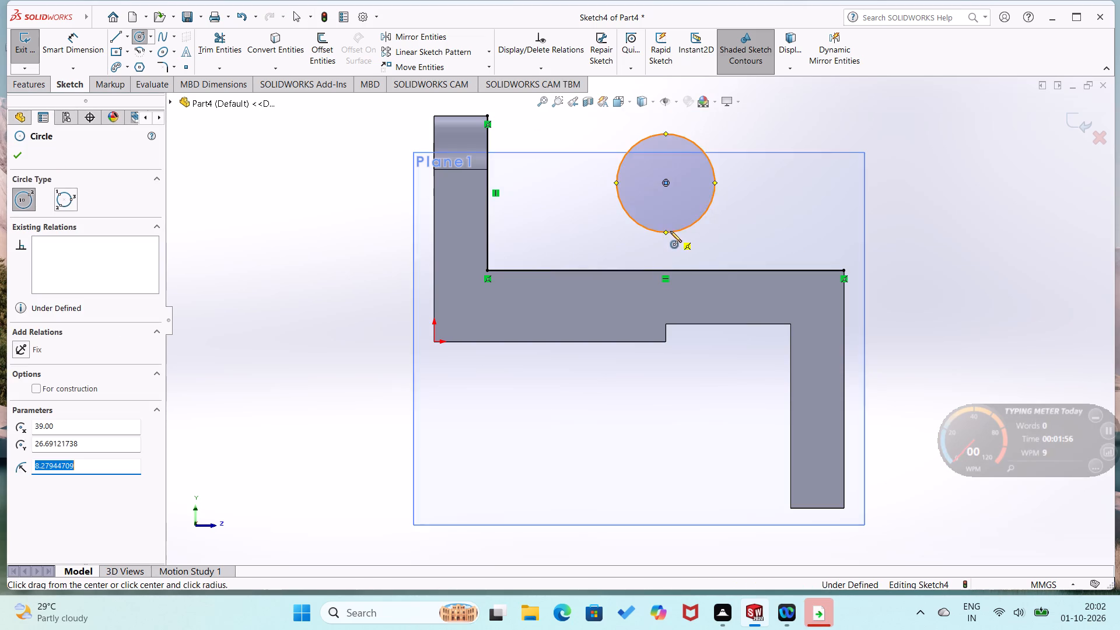
{"action": "right_click_drag", "start_coordinate": [722, 230], "coordinate": [734, 138]}
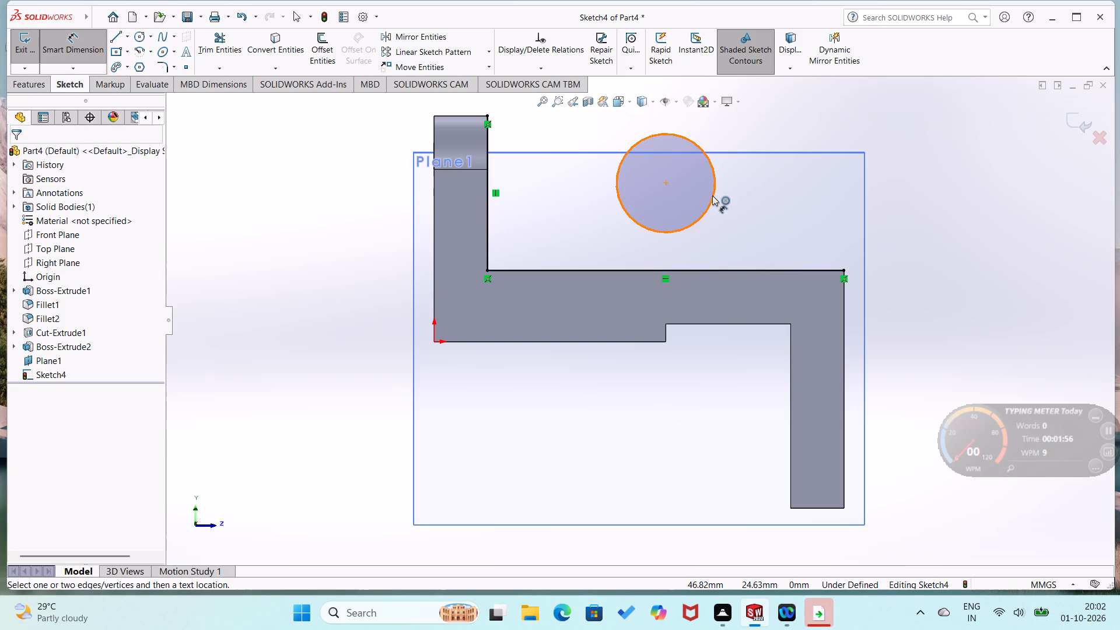
{"action": "left_click", "coordinate": [712, 195]}
{"action": "left_click", "coordinate": [755, 194]}
{"action": "type", "text": "24"}
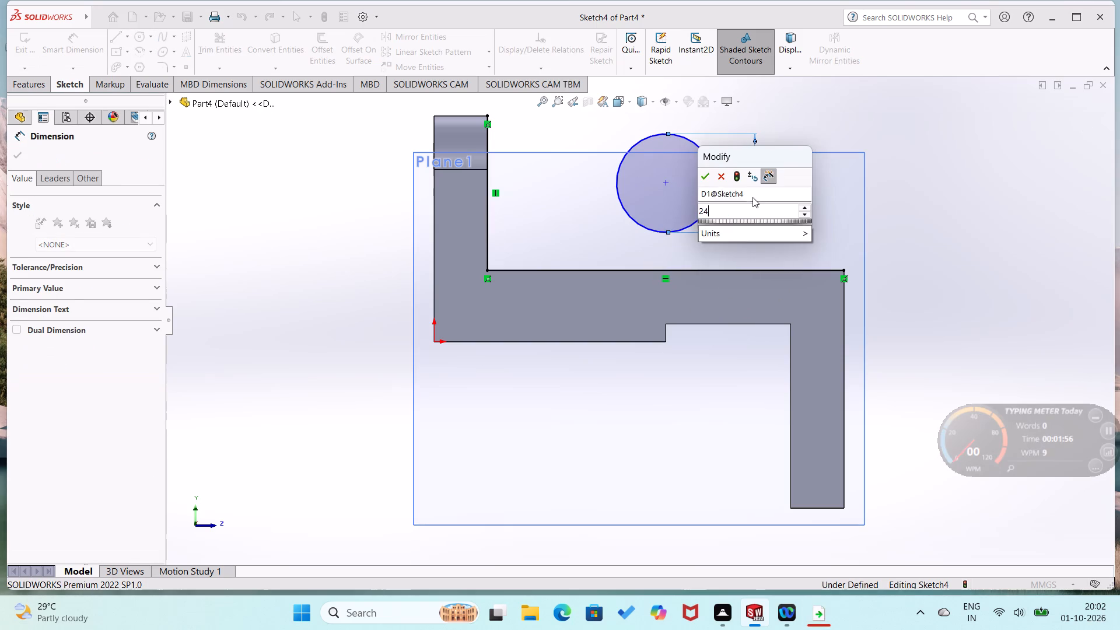
{"action": "key", "text": "Return"}
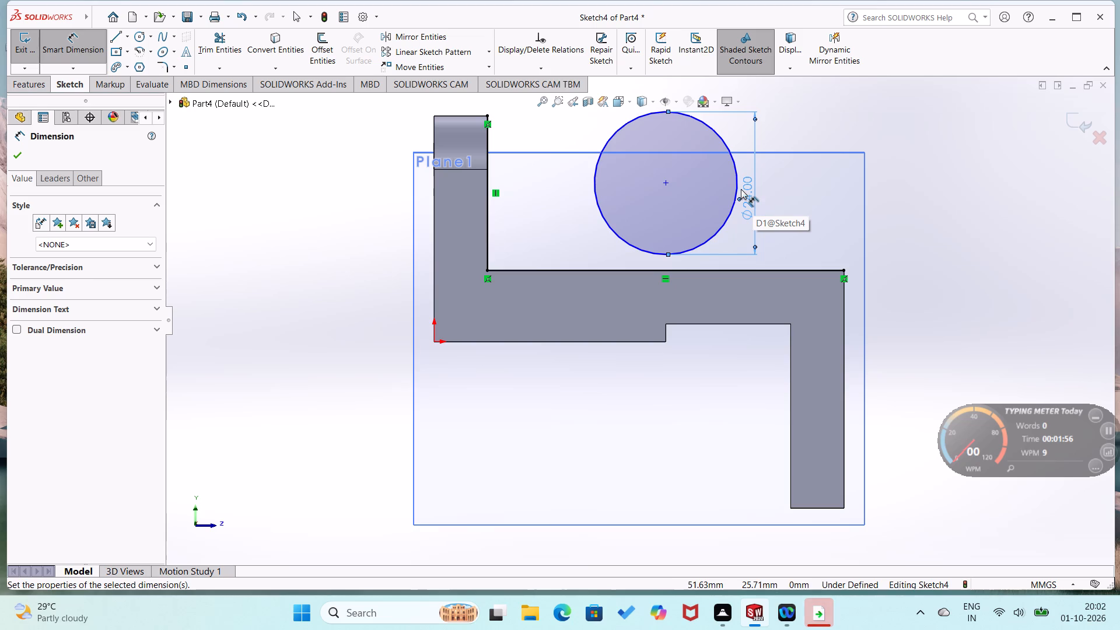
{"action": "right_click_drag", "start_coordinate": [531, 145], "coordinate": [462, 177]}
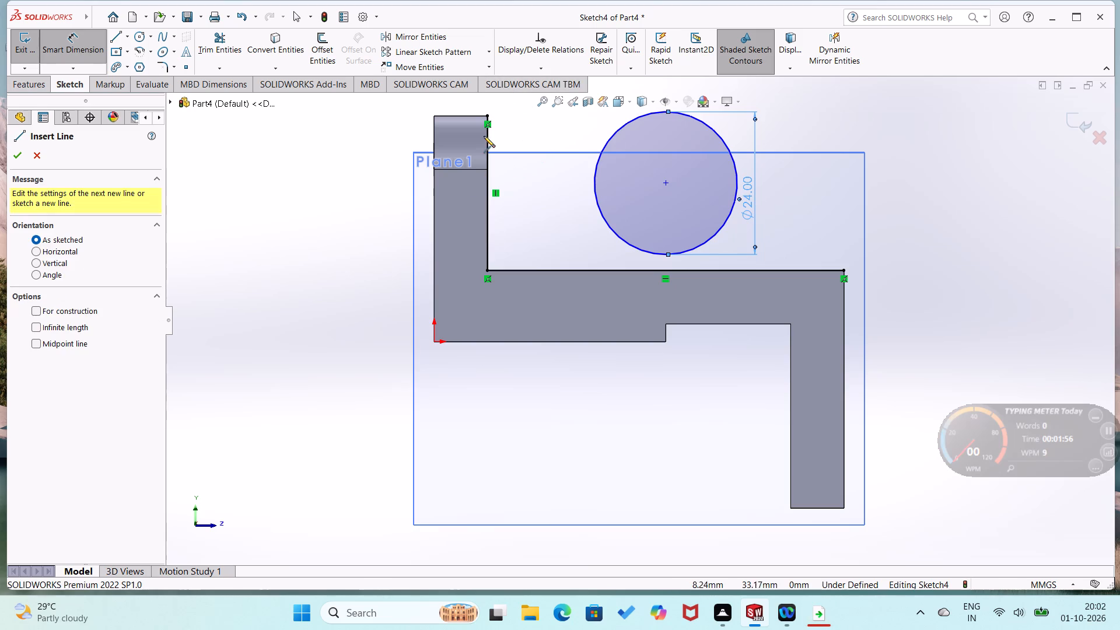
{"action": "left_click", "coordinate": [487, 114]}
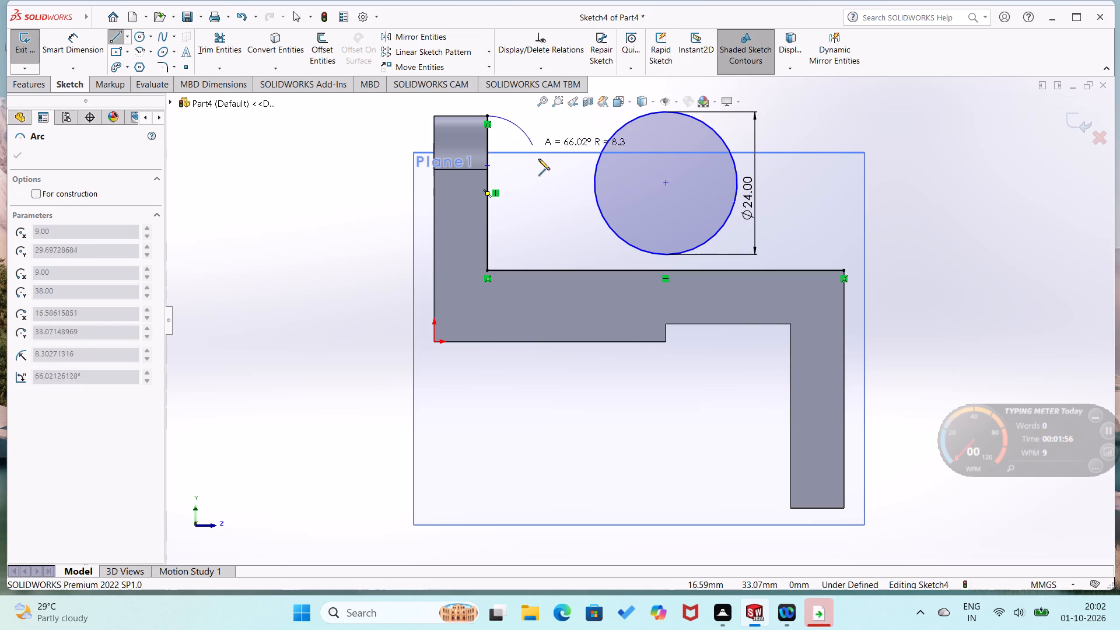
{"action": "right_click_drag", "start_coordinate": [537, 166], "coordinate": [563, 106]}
Sketch a small arc from the plate's top corner, continuing into a straight line about 15 mm long ending on the circle.
{"action": "right_click_drag", "start_coordinate": [558, 136], "coordinate": [509, 160]}
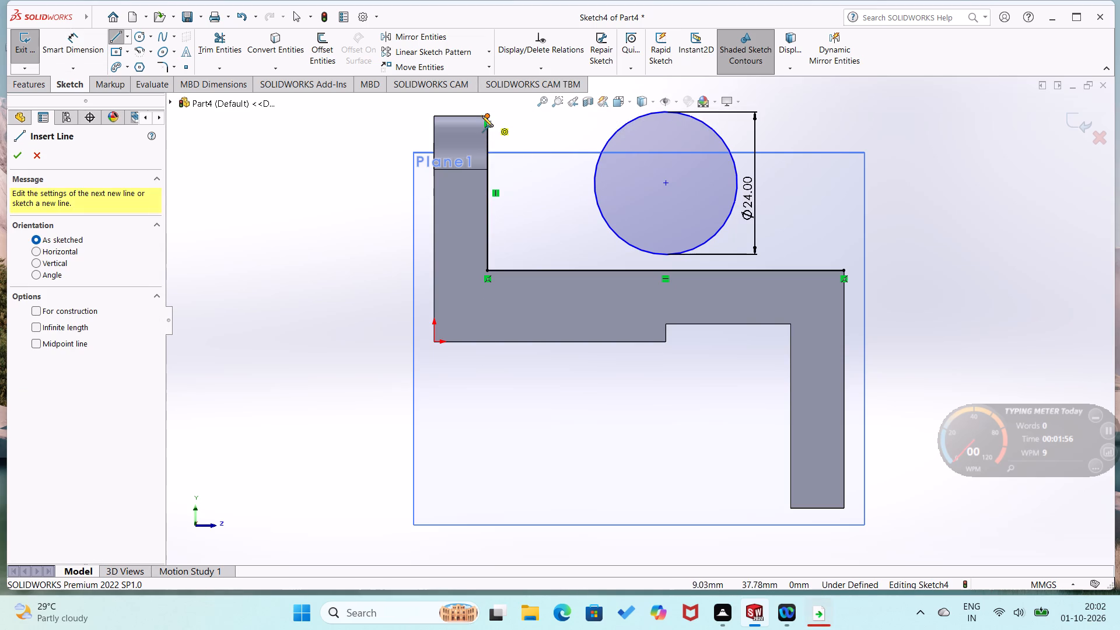
{"action": "left_click", "coordinate": [487, 116]}
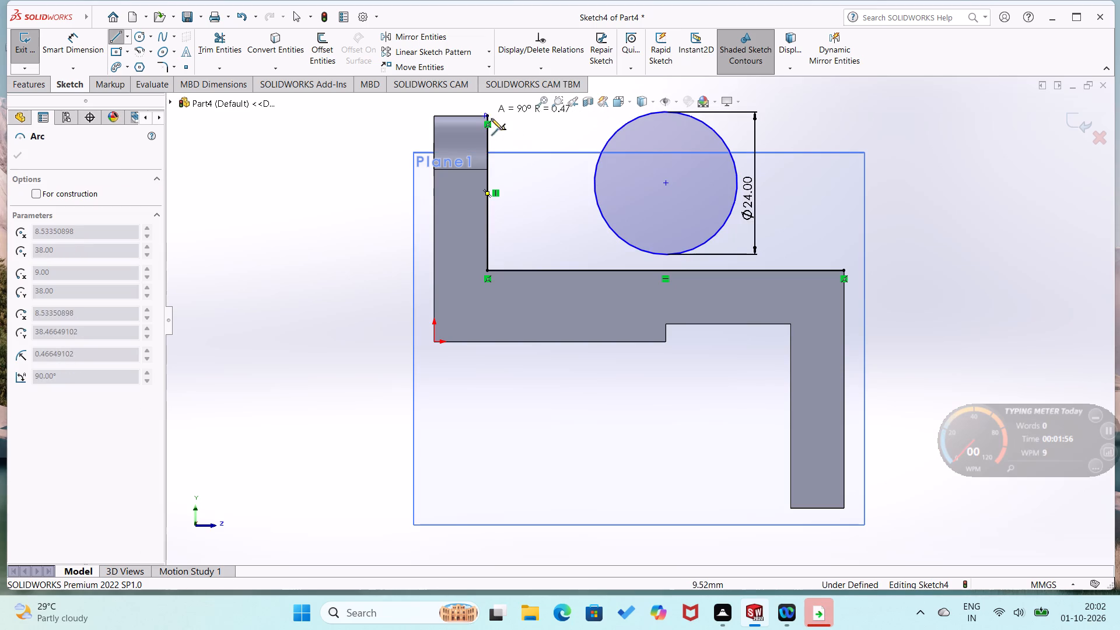
{"action": "left_click", "coordinate": [517, 138]}
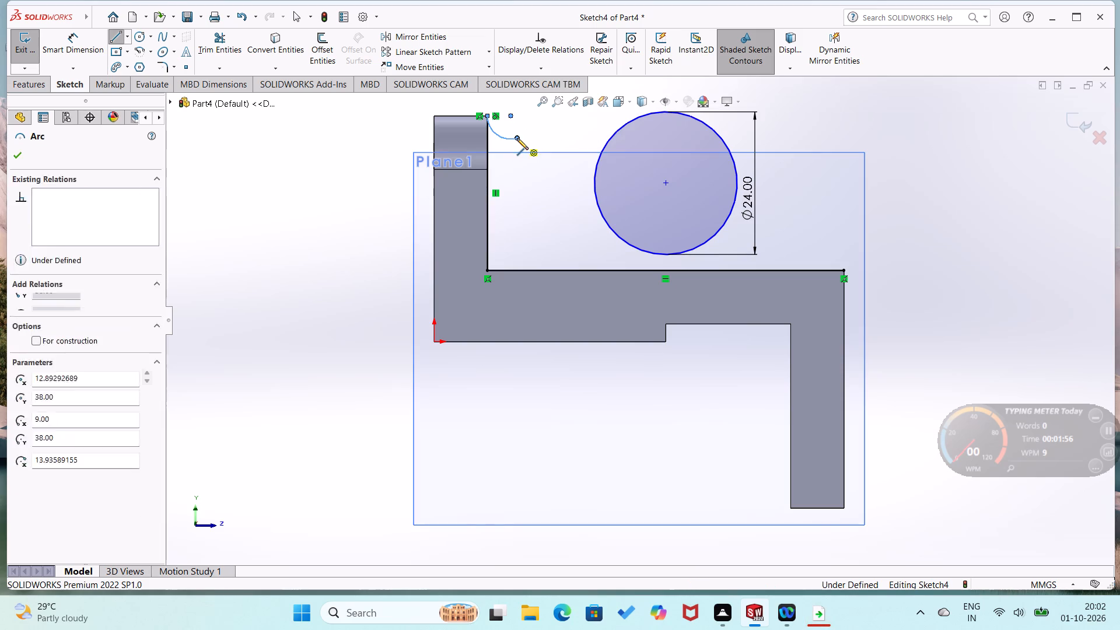
{"action": "left_click", "coordinate": [602, 146]}
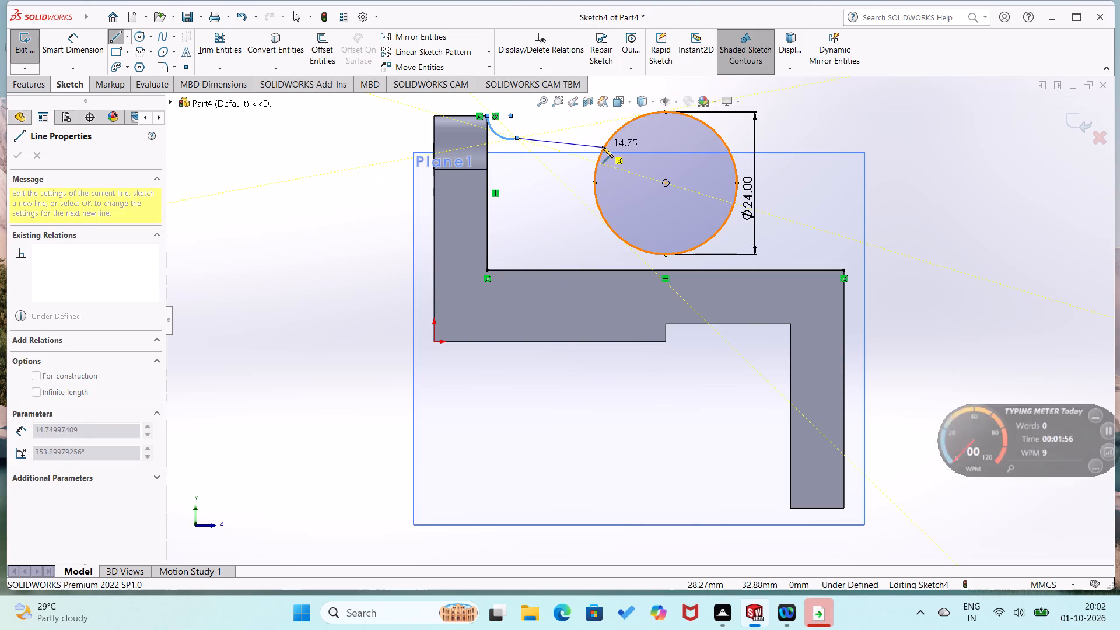
{"action": "right_click_drag", "start_coordinate": [573, 171], "coordinate": [582, 110]}
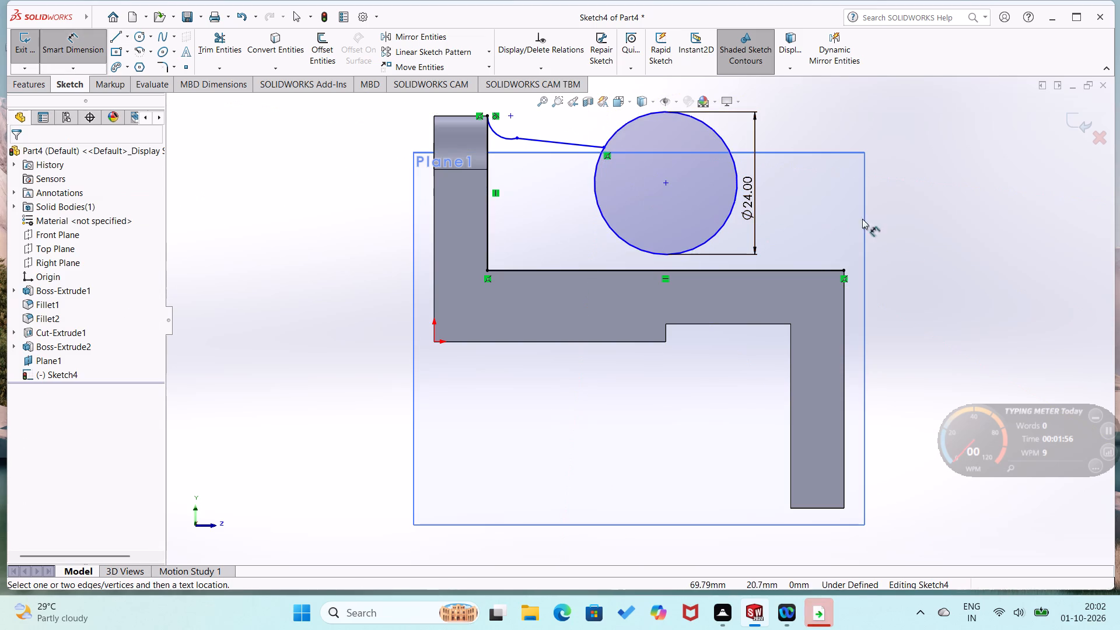
Sketch a sloped line from the outer end of the arm's top edge to the upper far side of the circle.
{"action": "right_click_drag", "start_coordinate": [946, 195], "coordinate": [885, 218]}
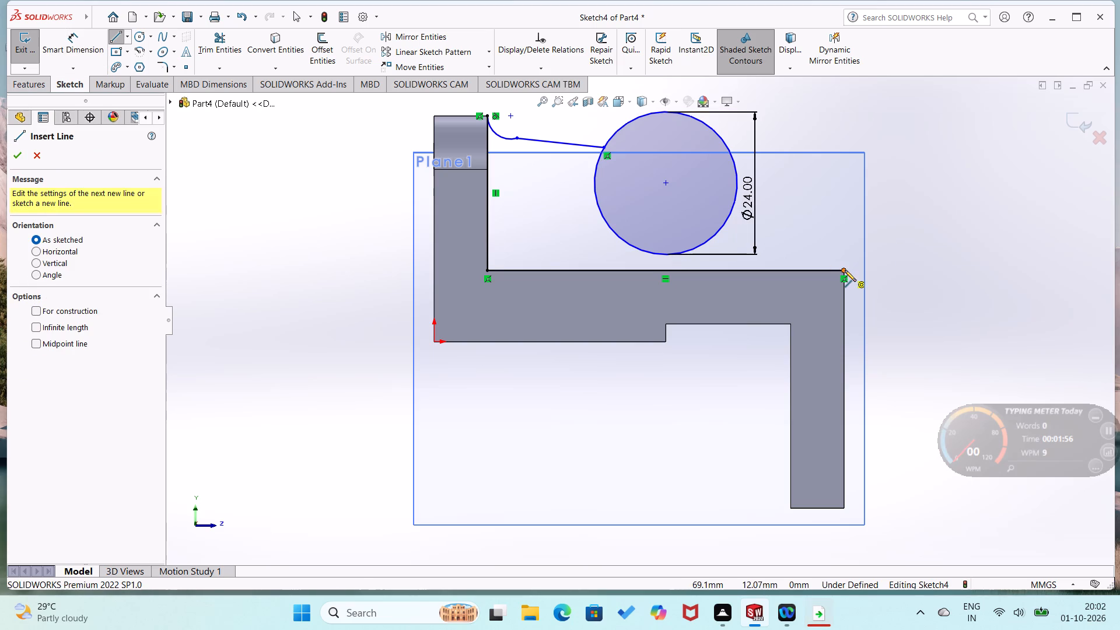
{"action": "left_click", "coordinate": [844, 269]}
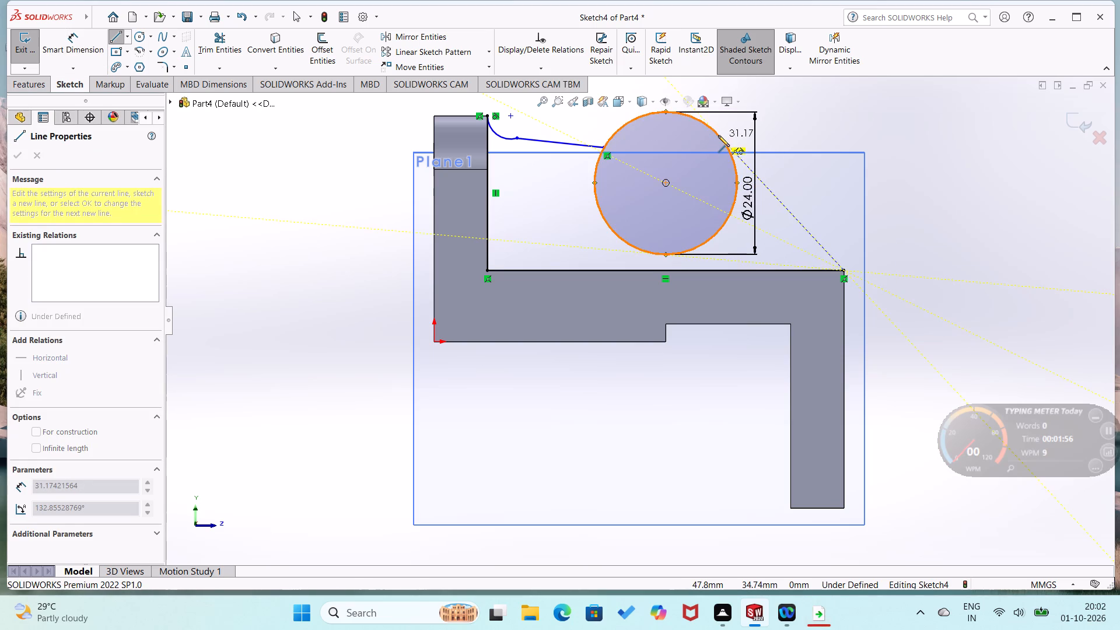
{"action": "left_click", "coordinate": [717, 131]}
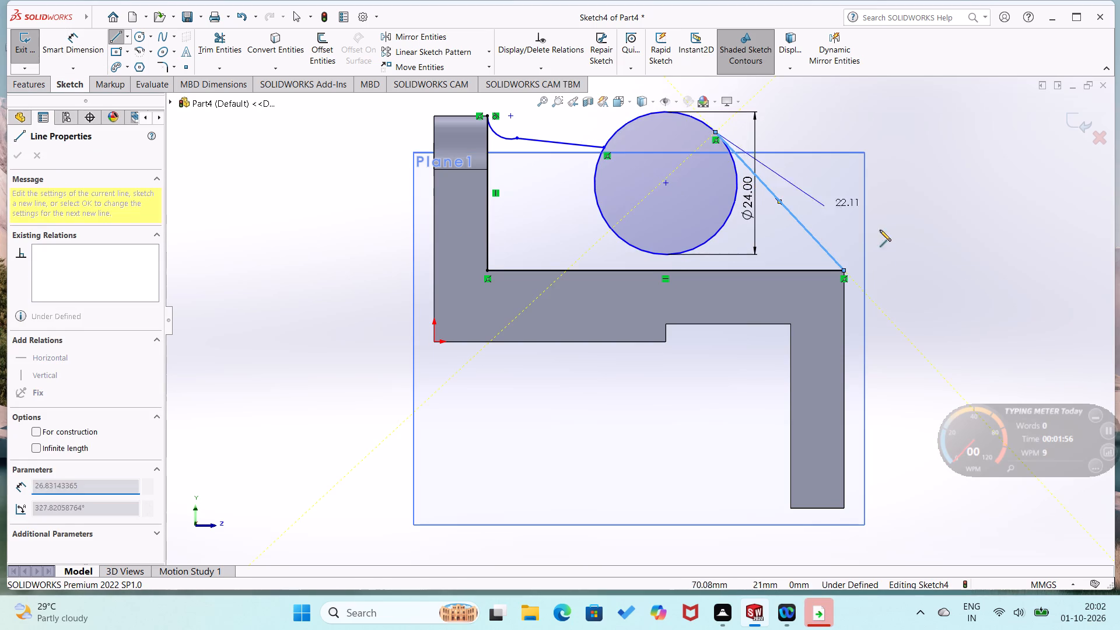
Sketch a line about 19 mm long across the circle, joining the sloped line's upper end to the straight line's end.
{"action": "right_click_drag", "start_coordinate": [911, 237], "coordinate": [902, 145]}
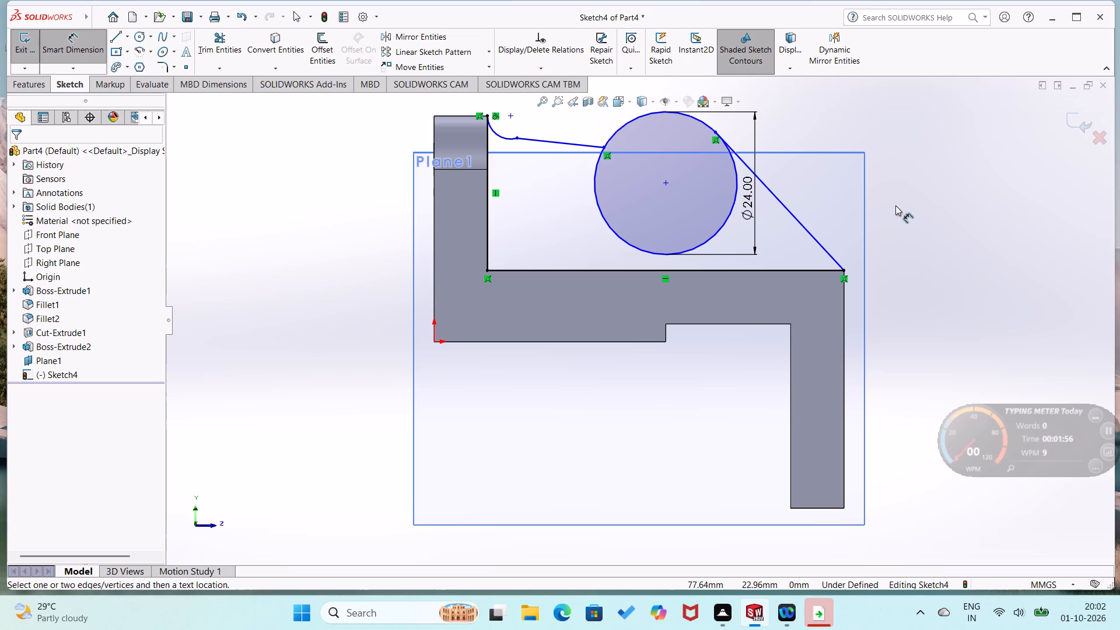
{"action": "right_click_drag", "start_coordinate": [919, 180], "coordinate": [825, 194]}
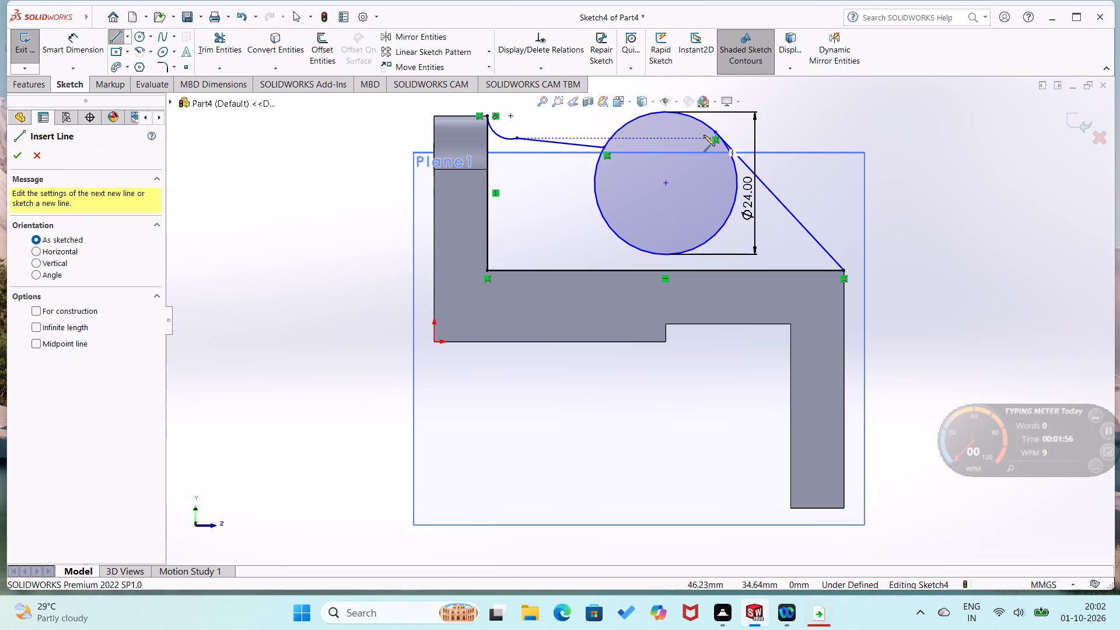
{"action": "left_click", "coordinate": [716, 131]}
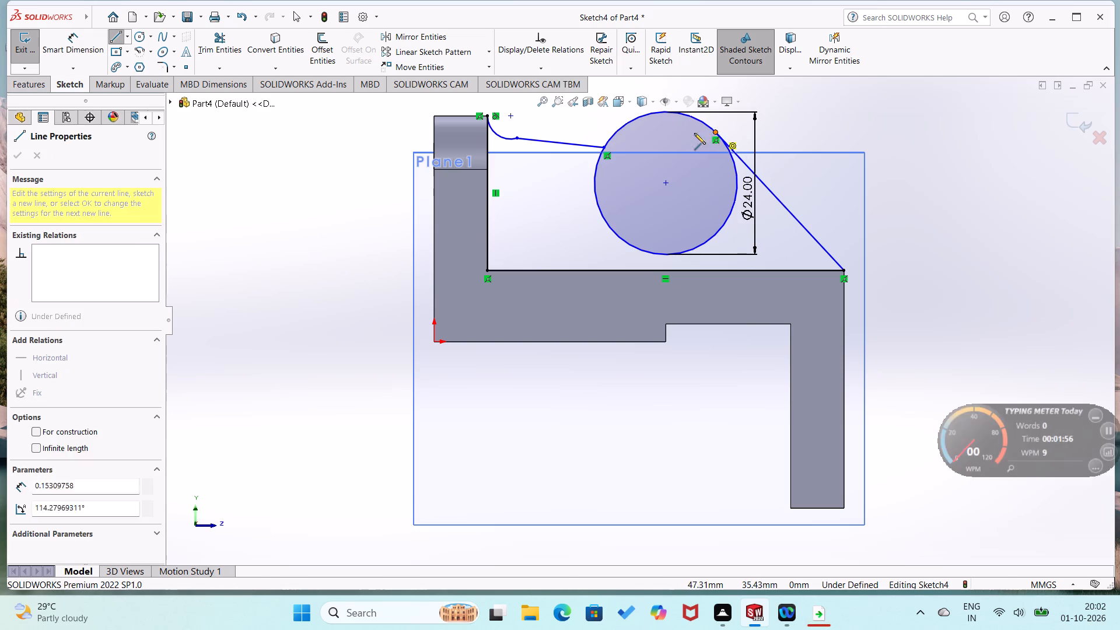
{"action": "left_click", "coordinate": [603, 146]}
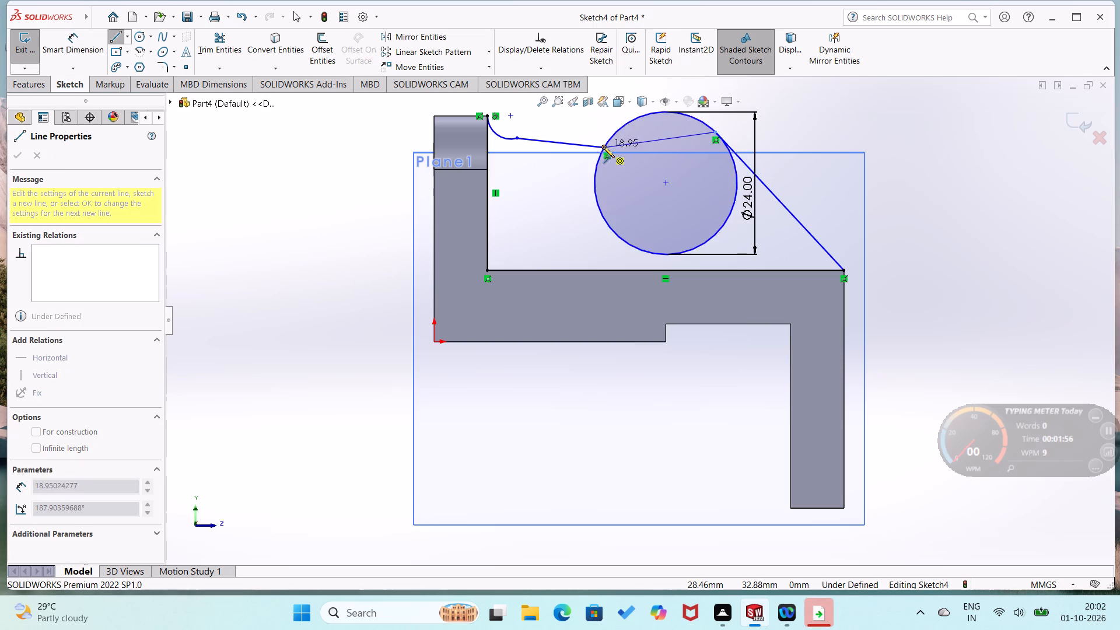
Dimension the radius of the small arc at the plate's top corner, try 16 mm for it, and undo that value.
{"action": "right_click_drag", "start_coordinate": [900, 234], "coordinate": [900, 153]}
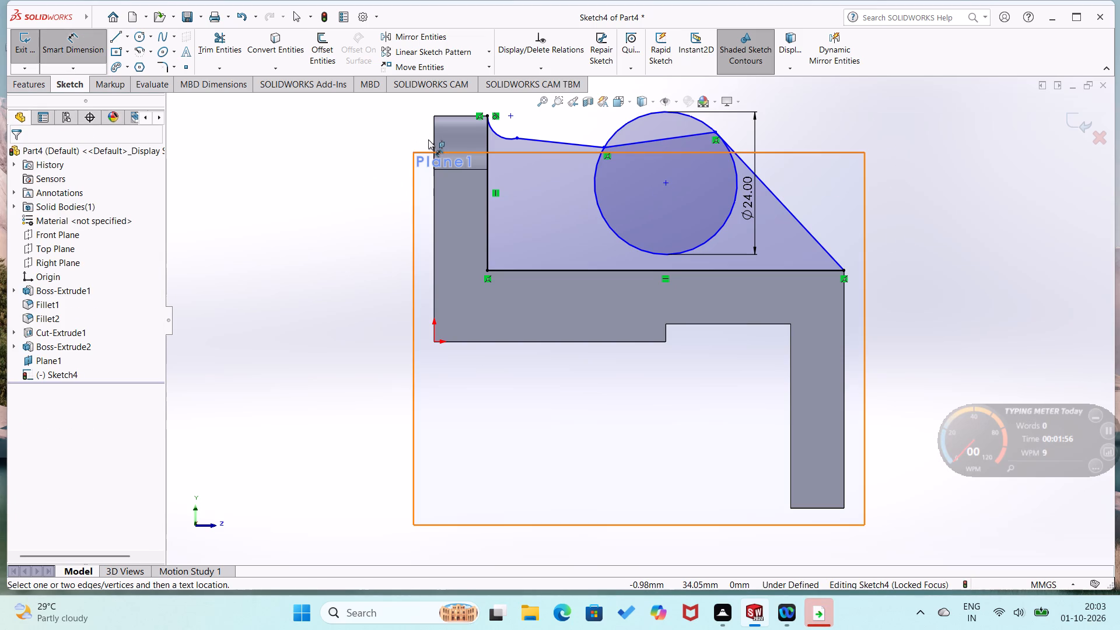
{"action": "left_click", "coordinate": [498, 134]}
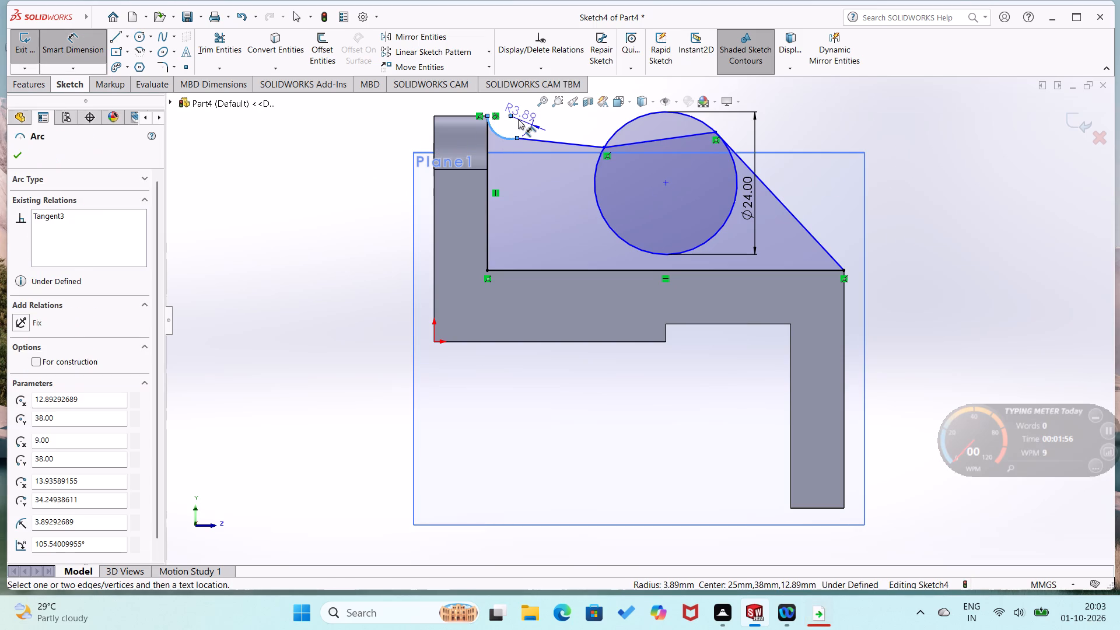
{"action": "left_click", "coordinate": [519, 118]}
{"action": "type", "text": "16"}
{"action": "key", "text": "Return"}
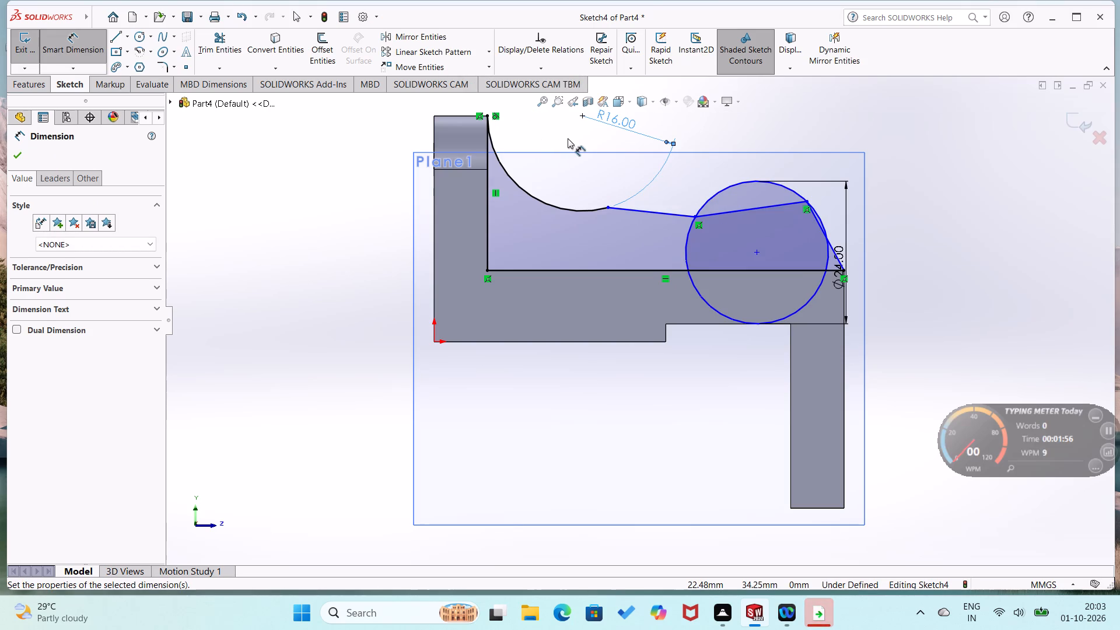
{"action": "key", "text": "ctrl+z"}
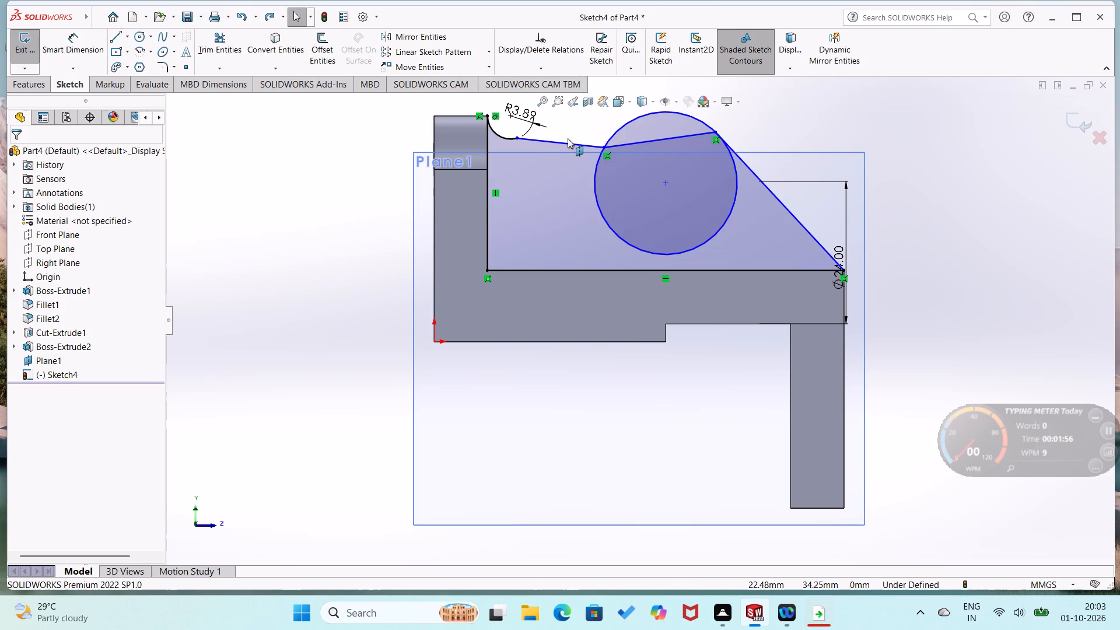
Set the small arc's radius to 4 mm.
{"action": "double_click", "coordinate": [526, 110]}
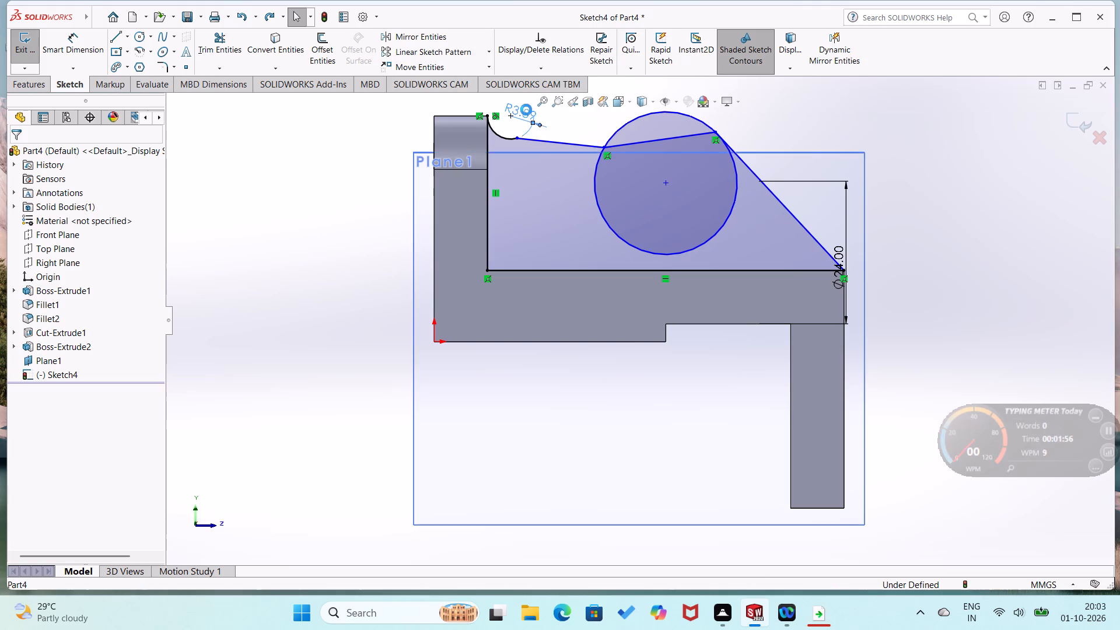
{"action": "key", "text": "4"}
{"action": "key", "text": "Return"}
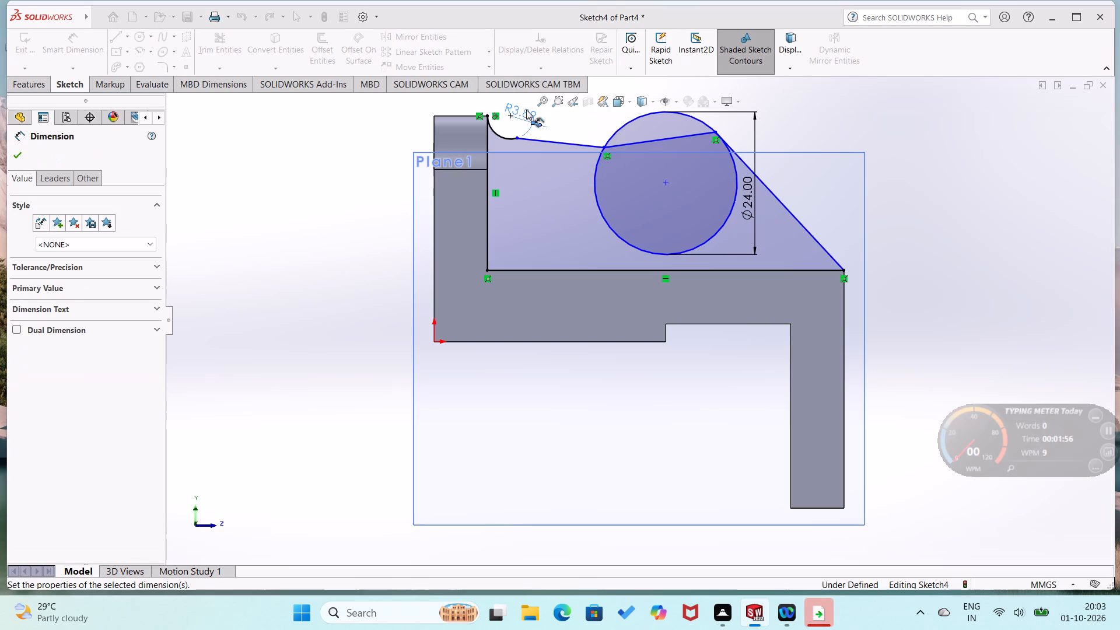
Extrude the three closed regions of the support profile 10 mm from the mid plane, merged with the bracket.
{"action": "left_click", "coordinate": [22, 84]}
{"action": "left_click", "coordinate": [29, 51]}
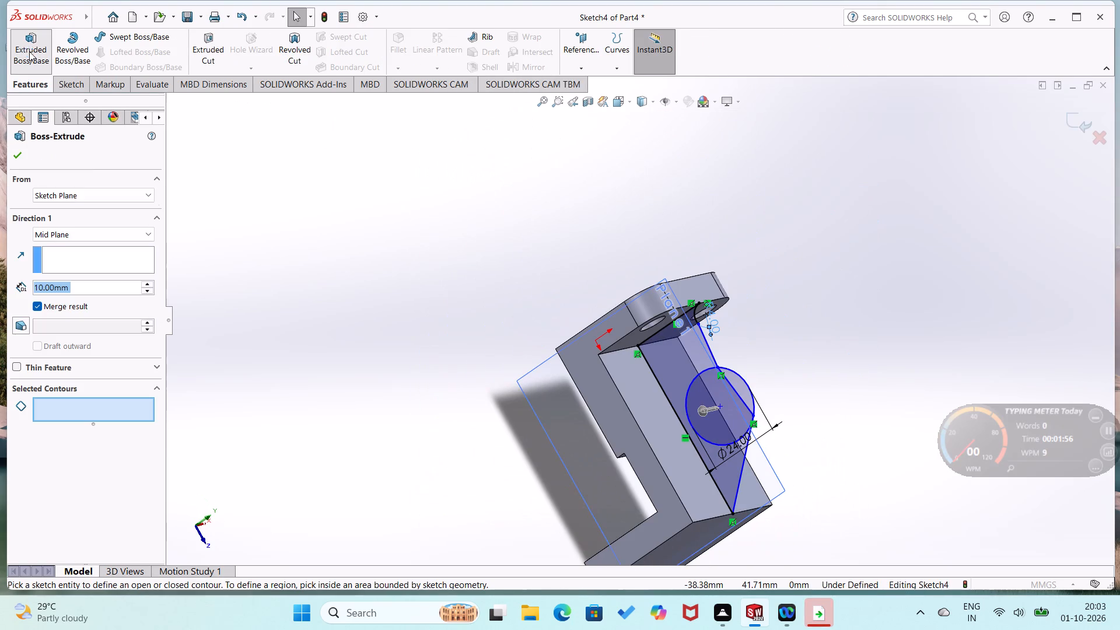
{"action": "left_click", "coordinate": [685, 353]}
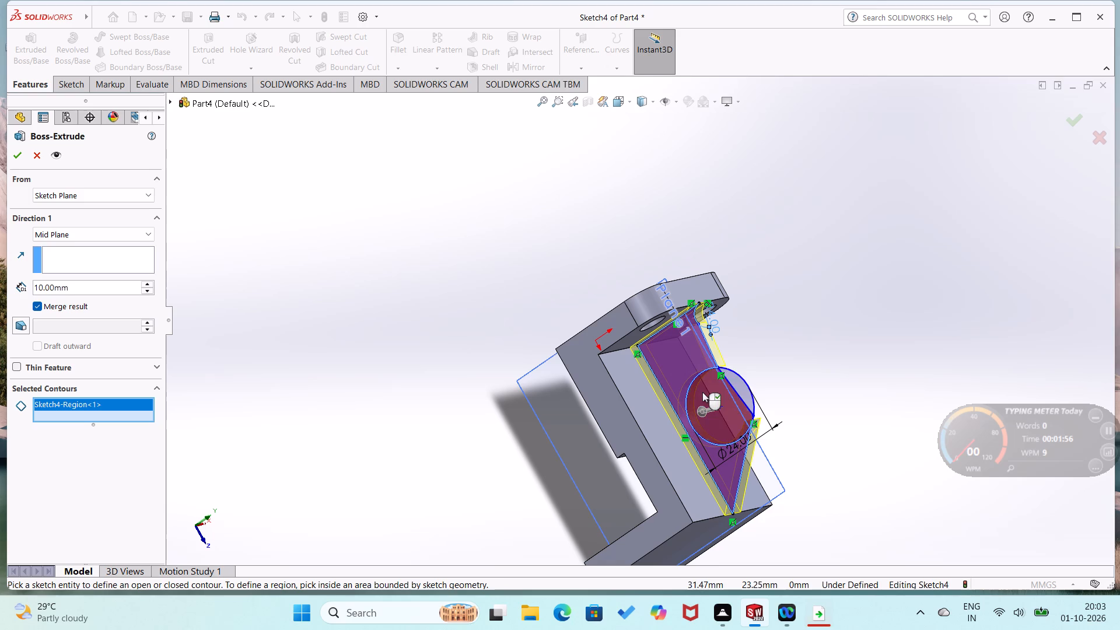
{"action": "left_click", "coordinate": [702, 392]}
{"action": "left_click", "coordinate": [741, 391]}
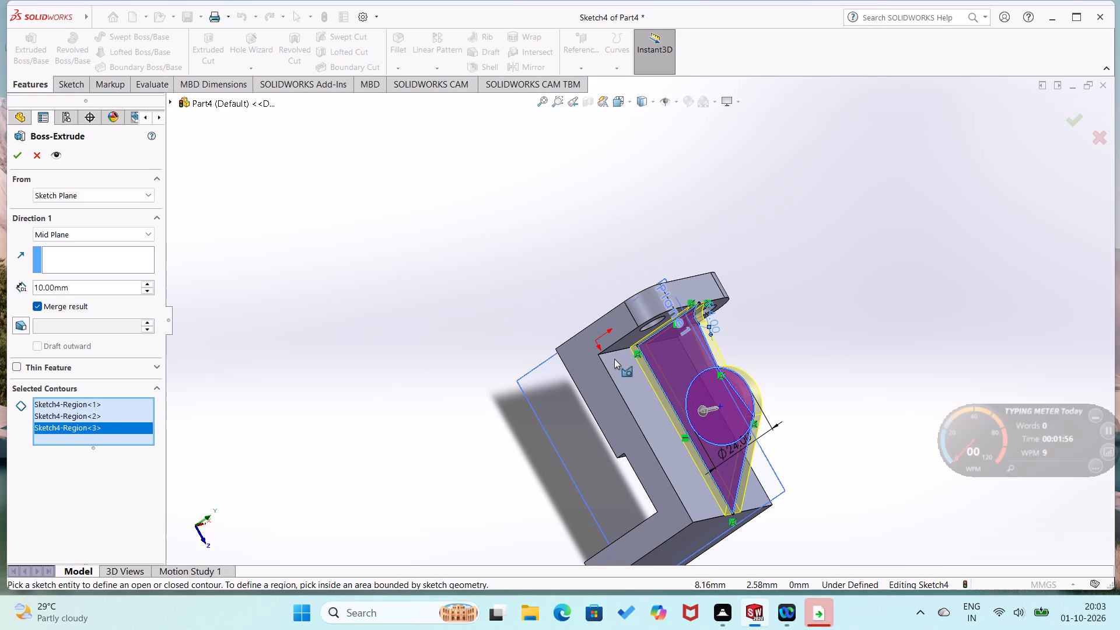
{"action": "middle_click_drag", "start_coordinate": [614, 356], "coordinate": [631, 333]}
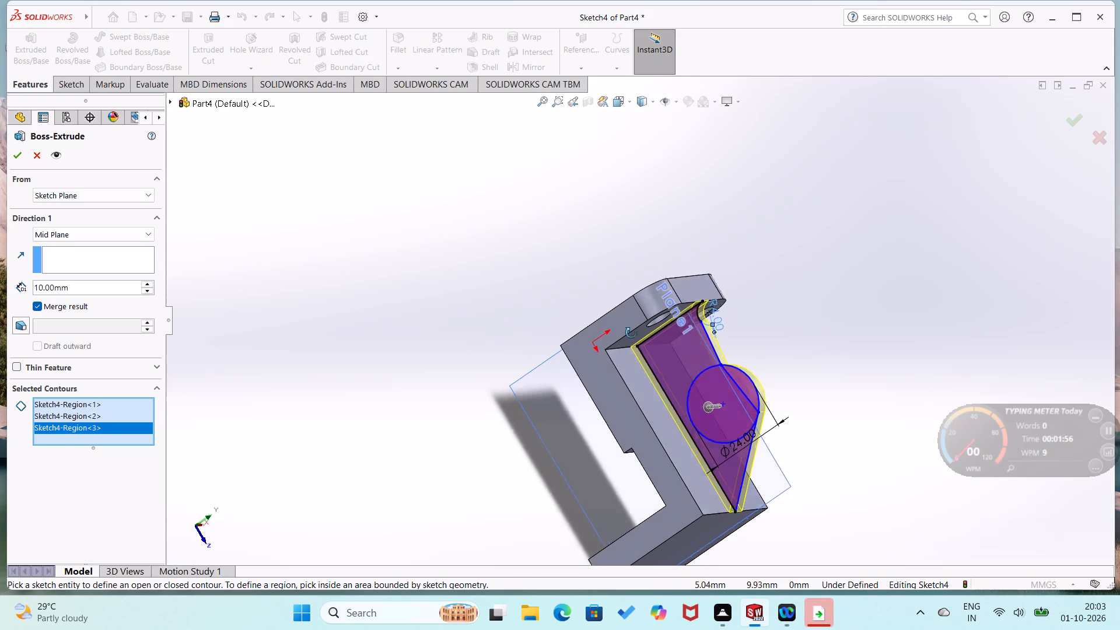
{"action": "middle_click_drag", "start_coordinate": [631, 333], "coordinate": [647, 308]}
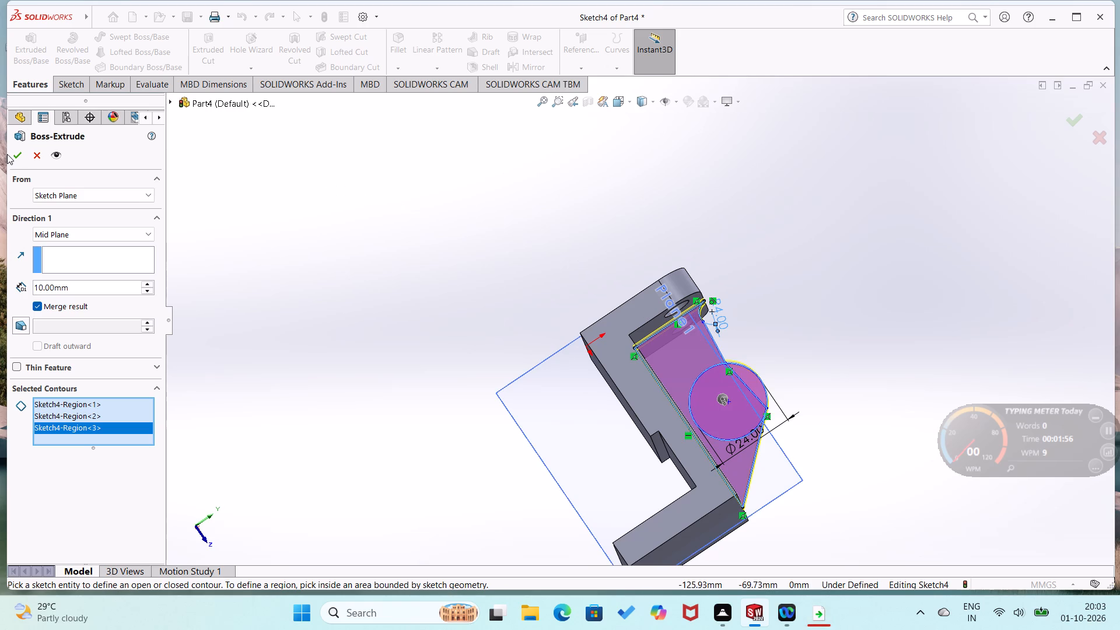
{"action": "left_click", "coordinate": [7, 154]}
{"action": "left_click", "coordinate": [16, 154]}
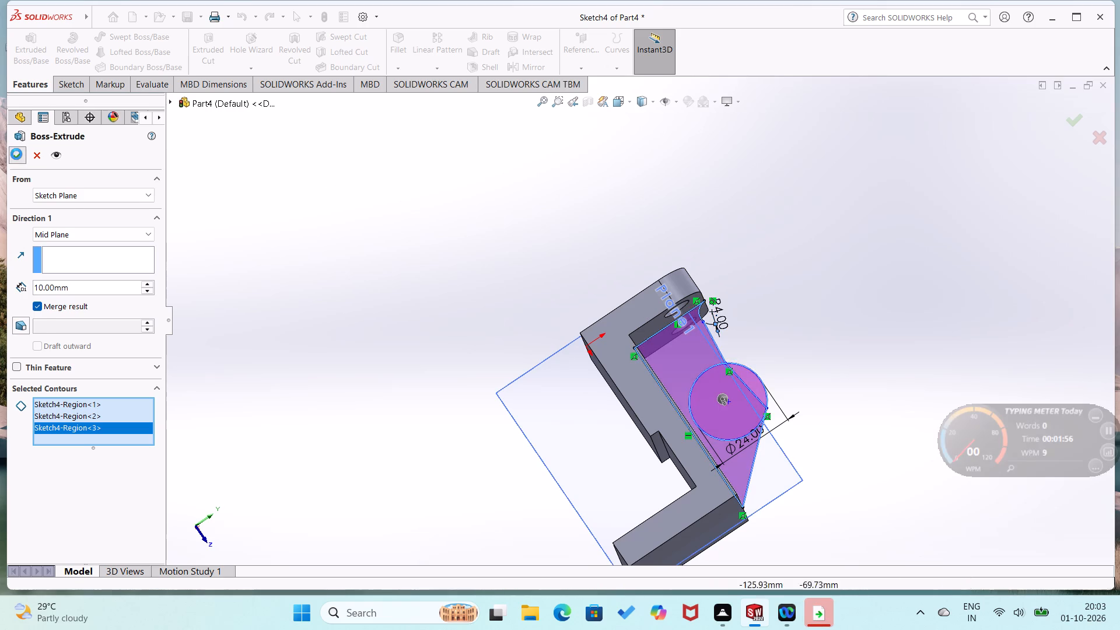
{"action": "left_click", "coordinate": [218, 215]}
On the support's side face, sketch a circle centred on the rounded top and set its diameter to 16 mm.
{"action": "middle_click_drag", "start_coordinate": [233, 214], "coordinate": [232, 232]}
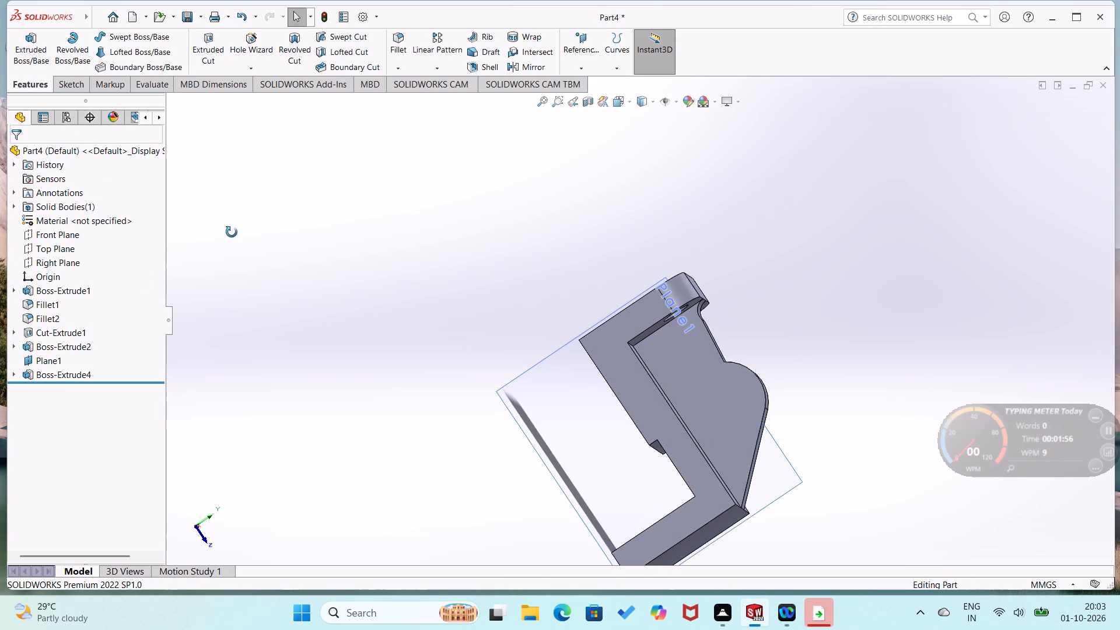
{"action": "middle_click_drag", "start_coordinate": [232, 232], "coordinate": [225, 259]}
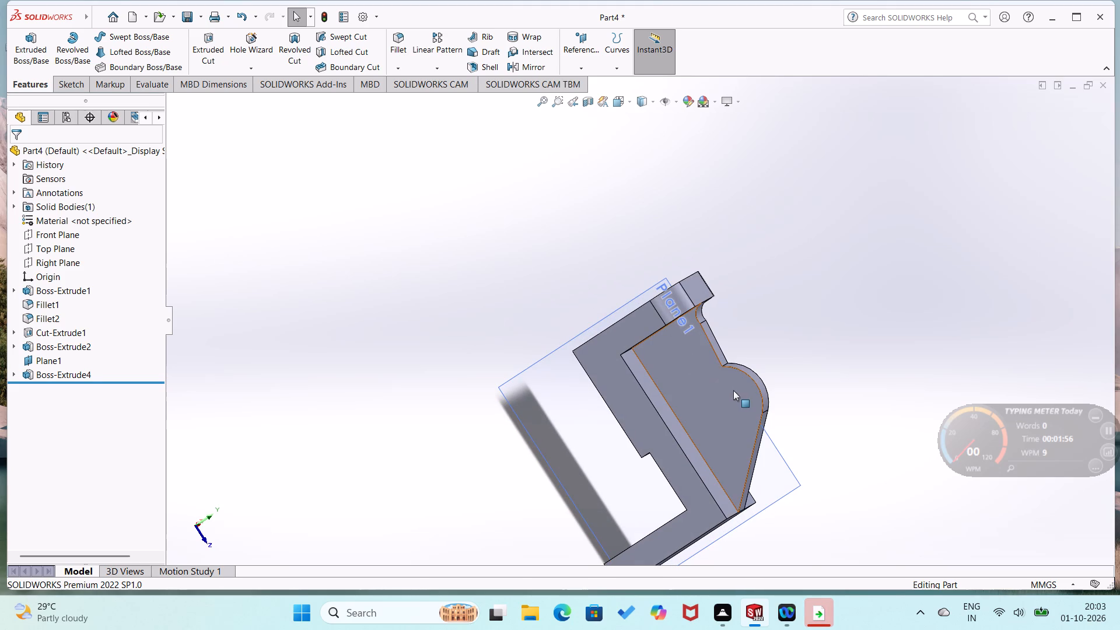
{"action": "right_click", "coordinate": [733, 390]}
{"action": "left_click", "coordinate": [763, 335]}
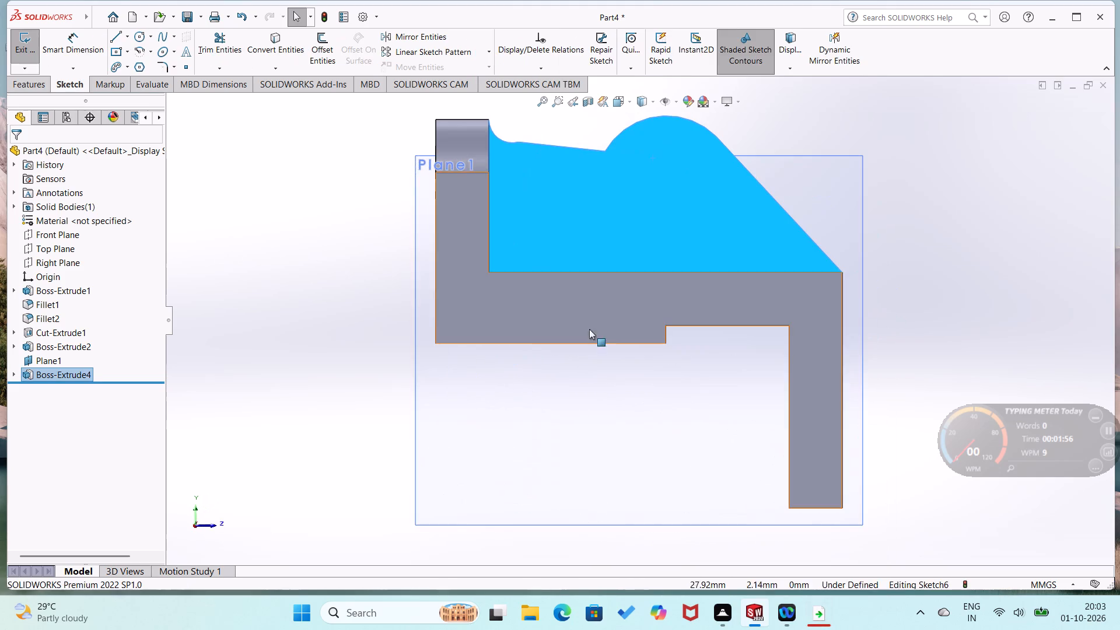
{"action": "right_click_drag", "start_coordinate": [503, 399], "coordinate": [569, 414]}
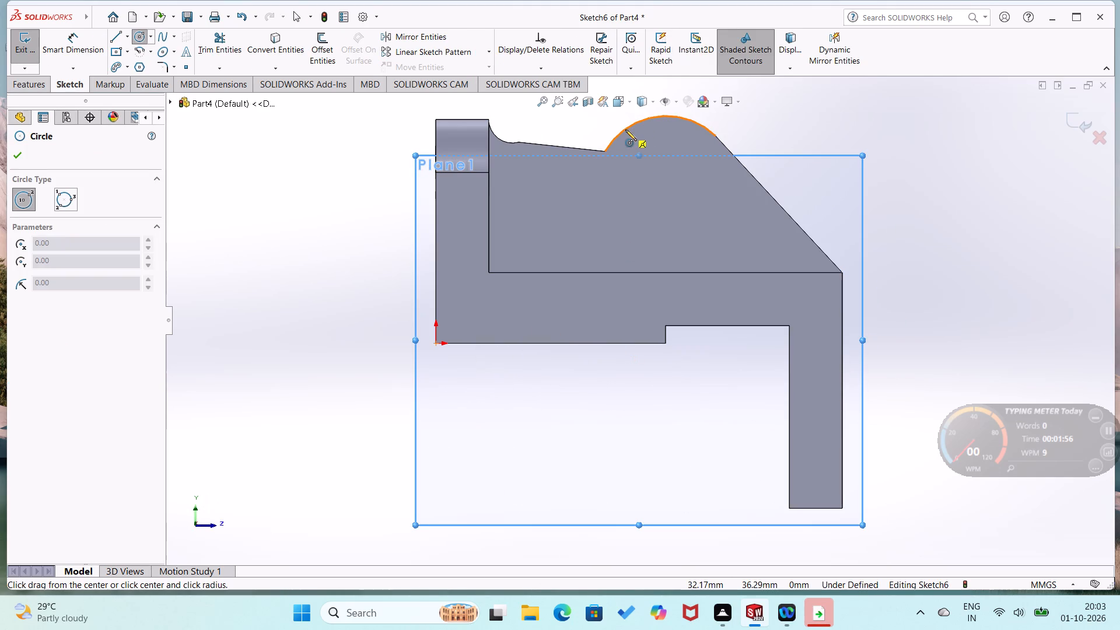
{"action": "left_click", "coordinate": [666, 186]}
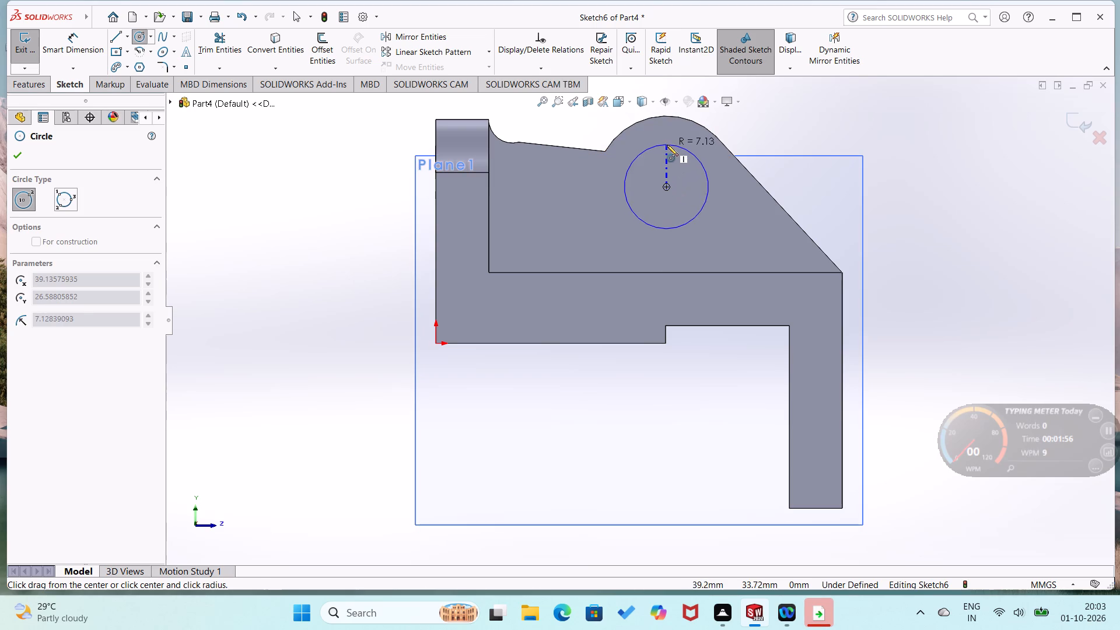
{"action": "left_click", "coordinate": [666, 143]}
{"action": "right_click_drag", "start_coordinate": [695, 271], "coordinate": [727, 167]}
{"action": "left_click", "coordinate": [709, 194]}
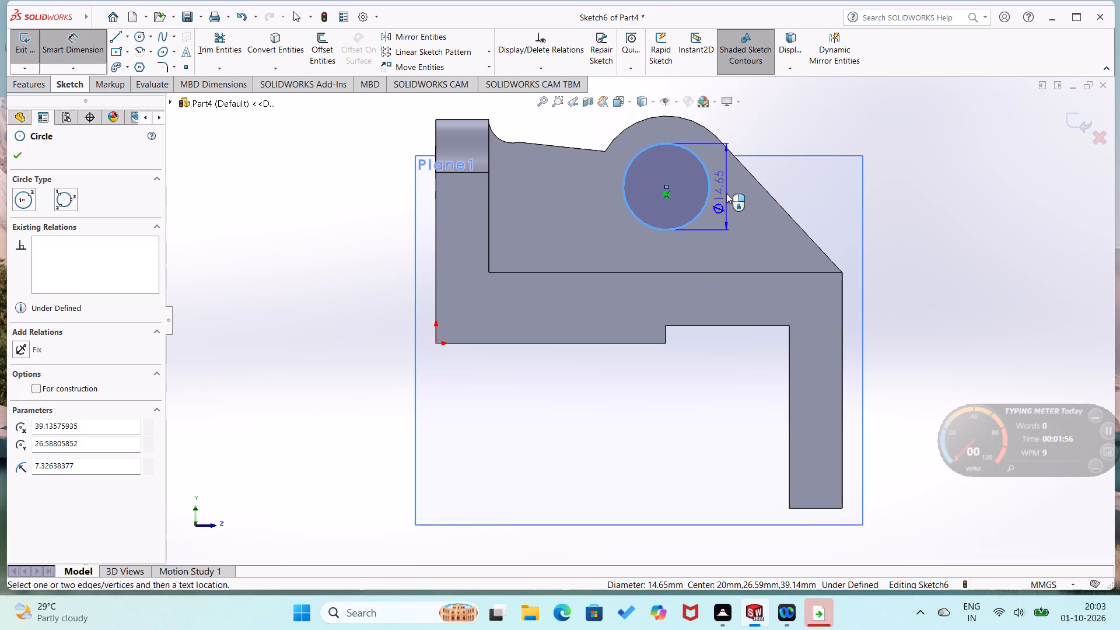
{"action": "left_click", "coordinate": [727, 192]}
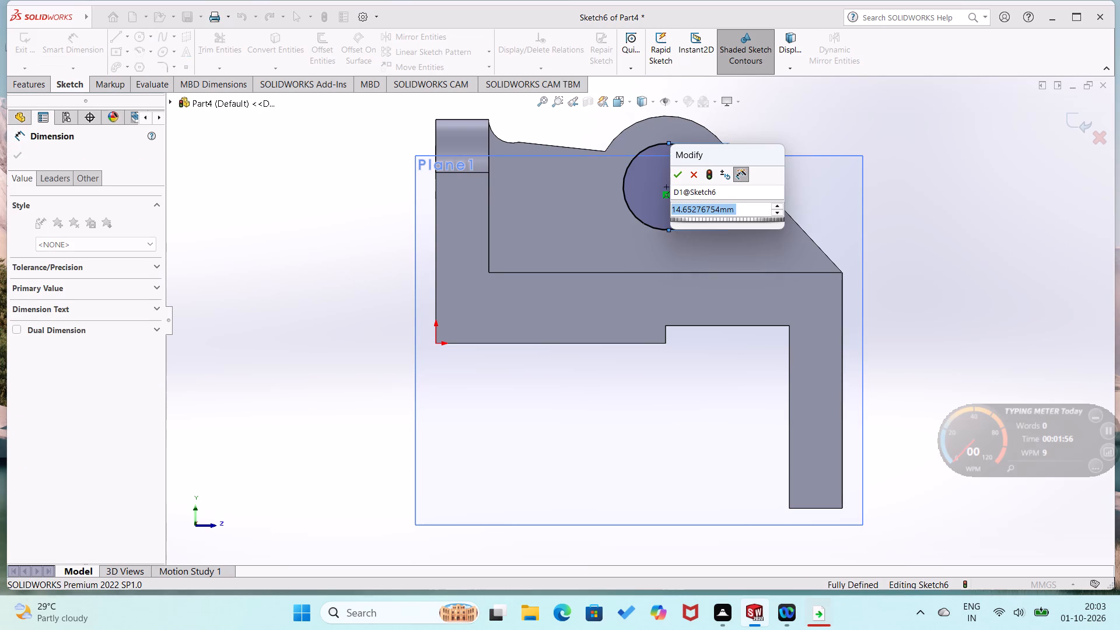
{"action": "type", "text": "16"}
{"action": "key", "text": "Return"}
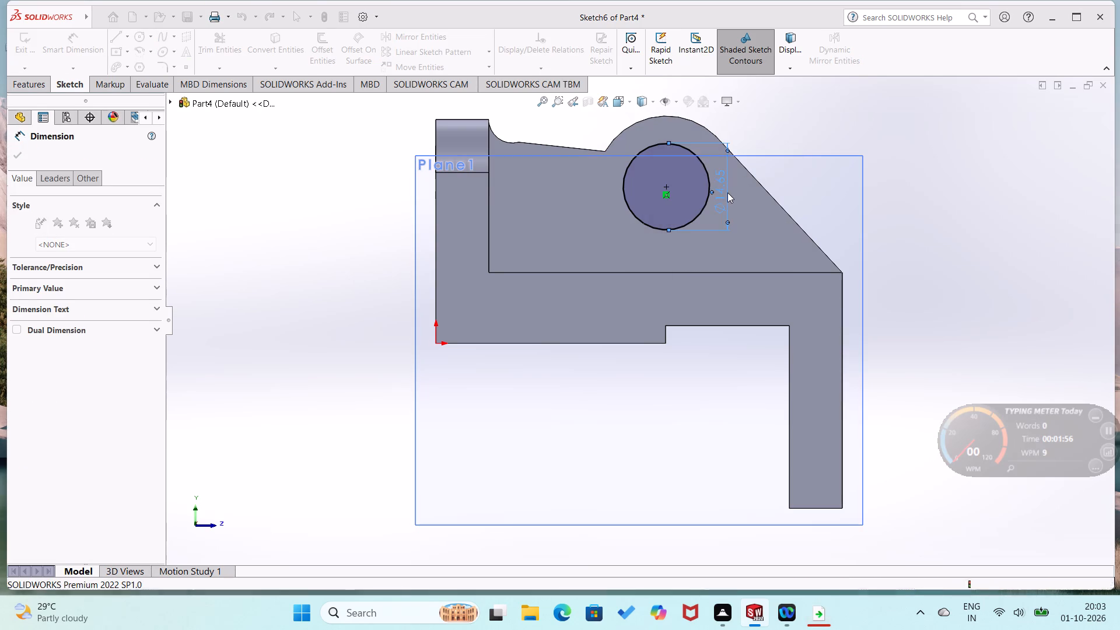
Start an extruded cut from the 16 mm circle on the support.
{"action": "left_click", "coordinate": [41, 80]}
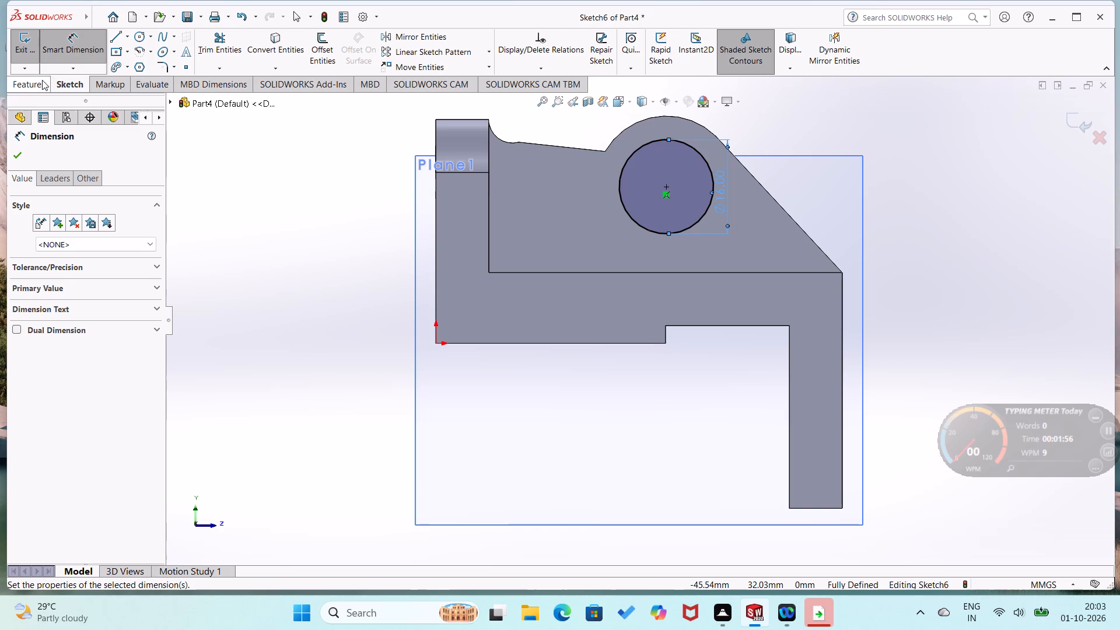
{"action": "left_click", "coordinate": [216, 58]}
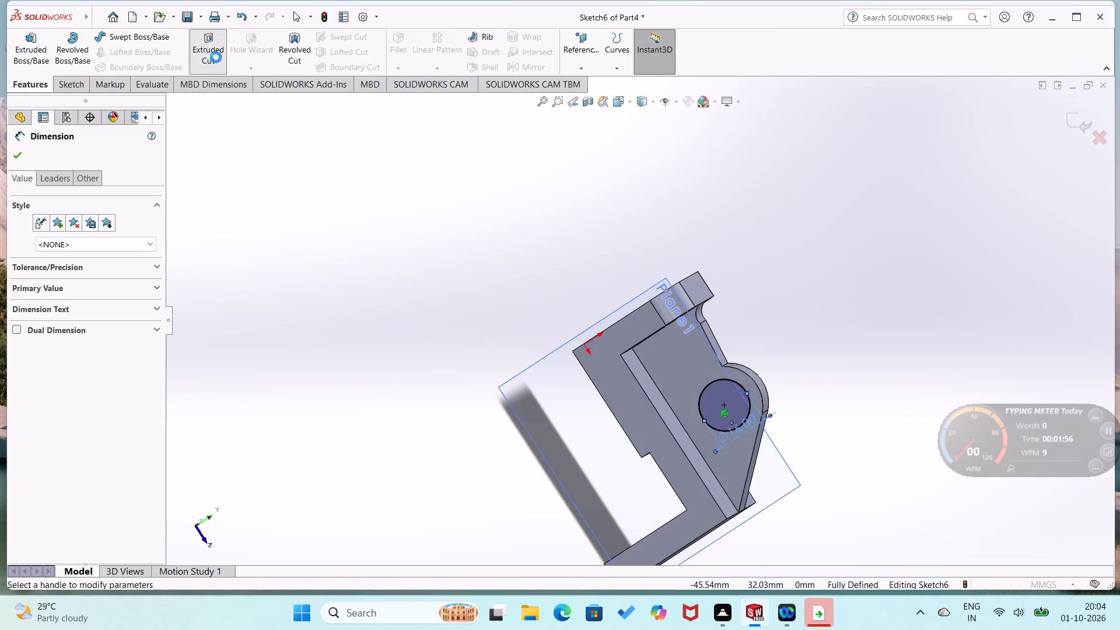
Set the circle's mid-plane cut depth to 30 mm and complete the cut through the support.
{"action": "middle_click_drag", "start_coordinate": [390, 310], "coordinate": [278, 423]}
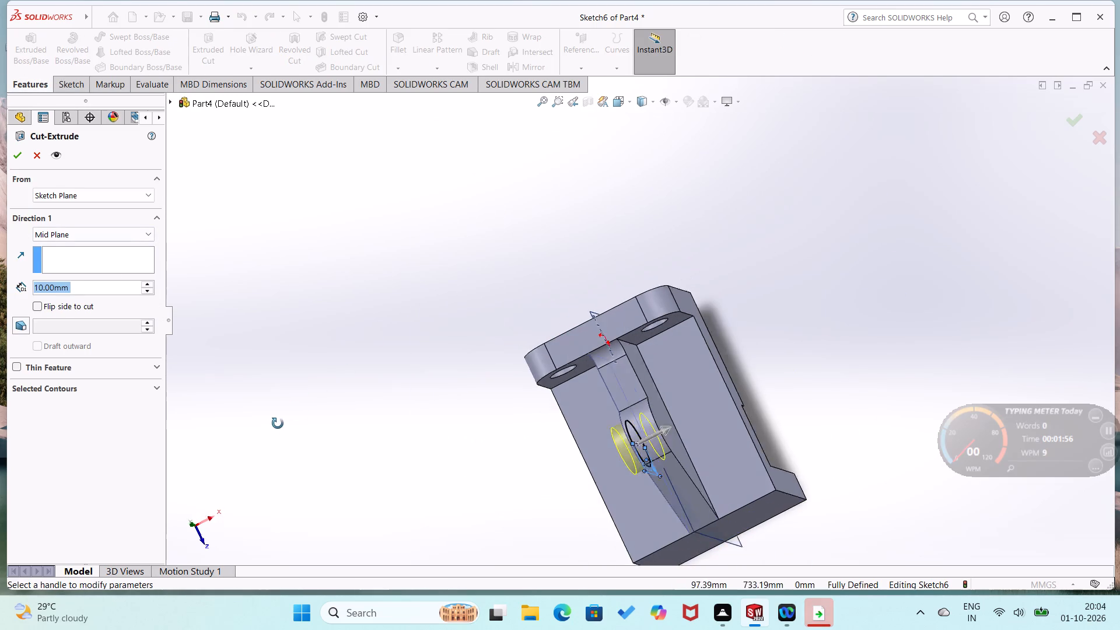
{"action": "middle_click_drag", "start_coordinate": [278, 423], "coordinate": [272, 426]}
{"action": "double_click", "coordinate": [149, 281]}
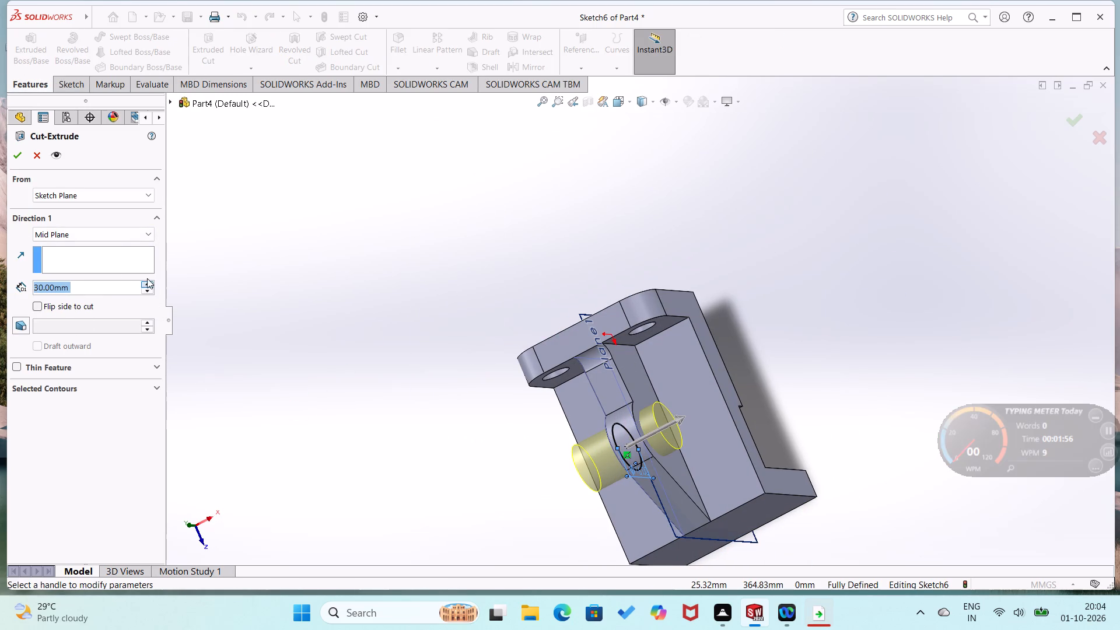
{"action": "left_click", "coordinate": [23, 156]}
{"action": "left_click", "coordinate": [163, 291]}
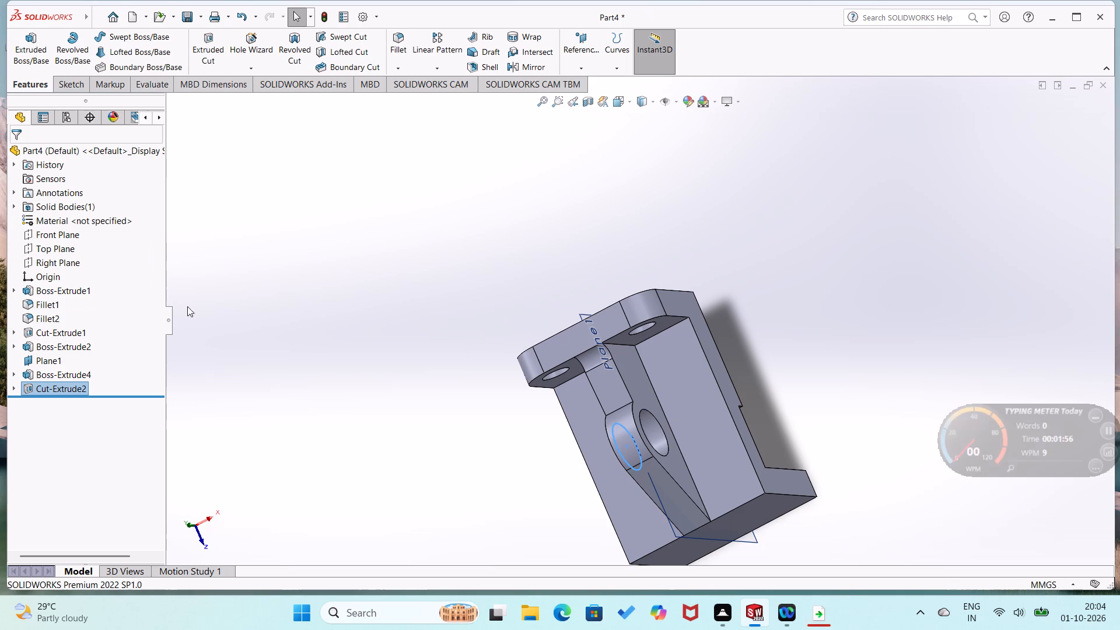
On the hooked arm's flat end face, sketch two level circles near the lower edge, with radii about 4.3 mm and 4.5 mm.
{"action": "middle_click_drag", "start_coordinate": [204, 321], "coordinate": [325, 218]}
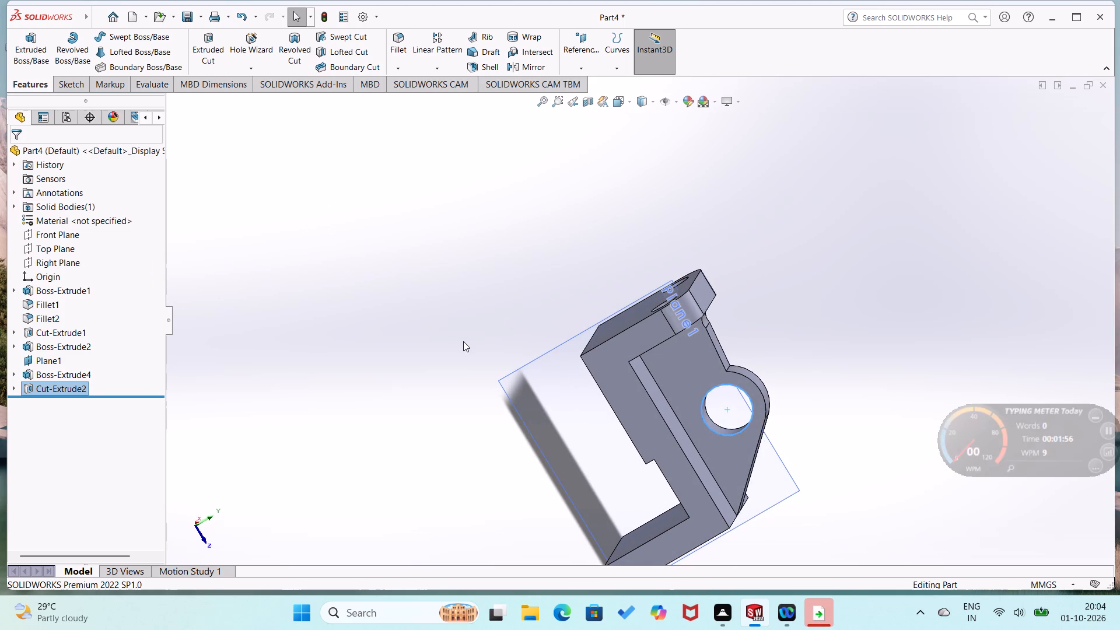
{"action": "middle_click_drag", "start_coordinate": [461, 337], "coordinate": [344, 192]}
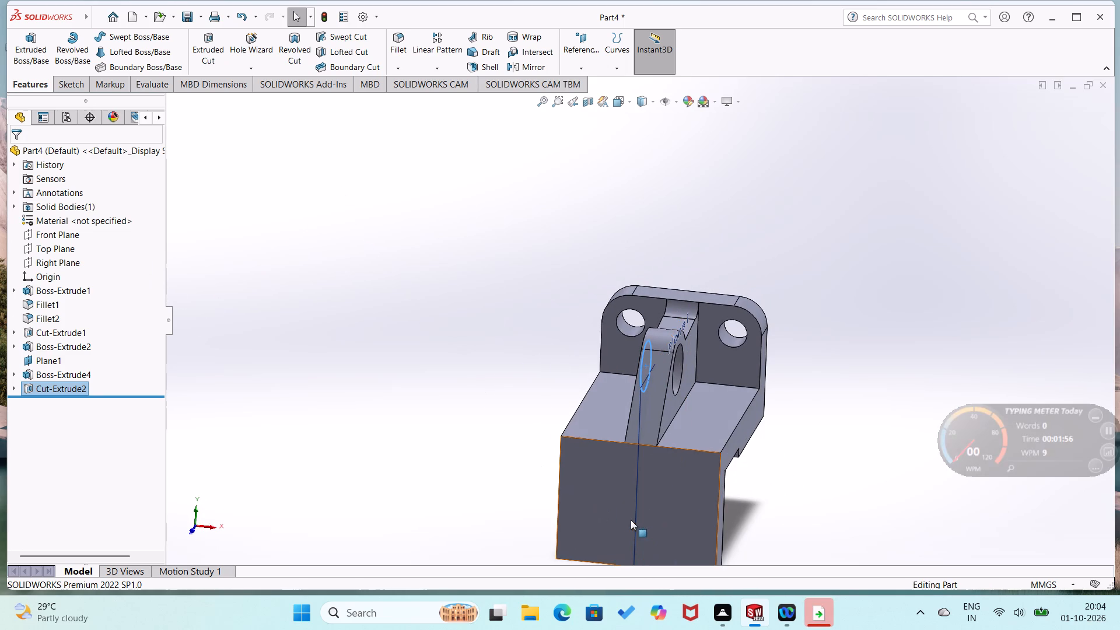
{"action": "middle_click_drag", "start_coordinate": [627, 518], "coordinate": [605, 403]}
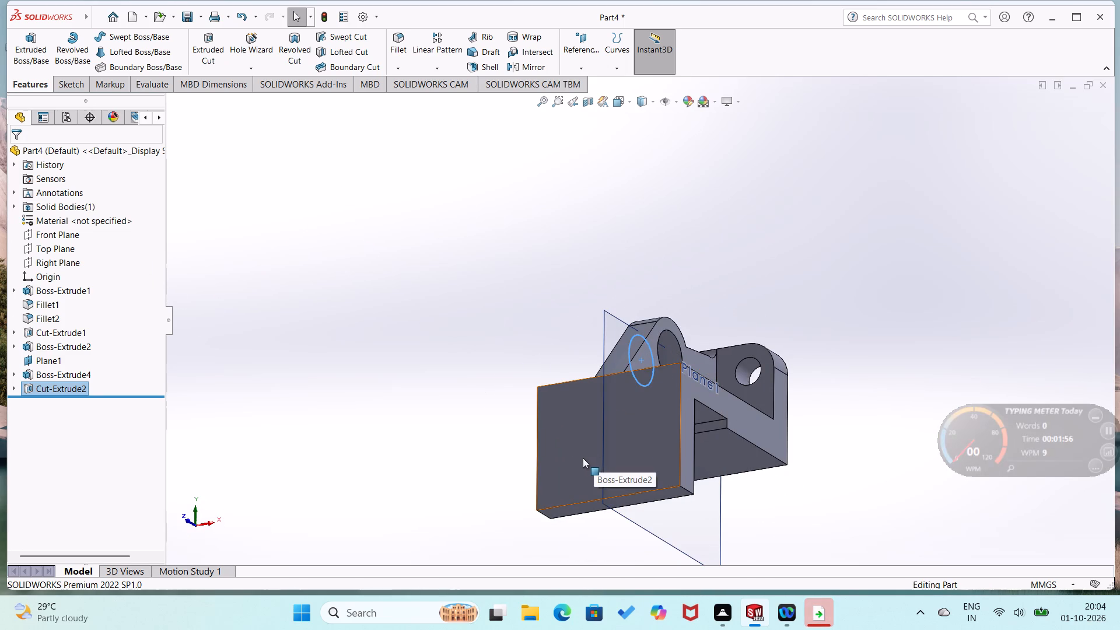
{"action": "right_click", "coordinate": [583, 458]}
{"action": "left_click", "coordinate": [610, 337]}
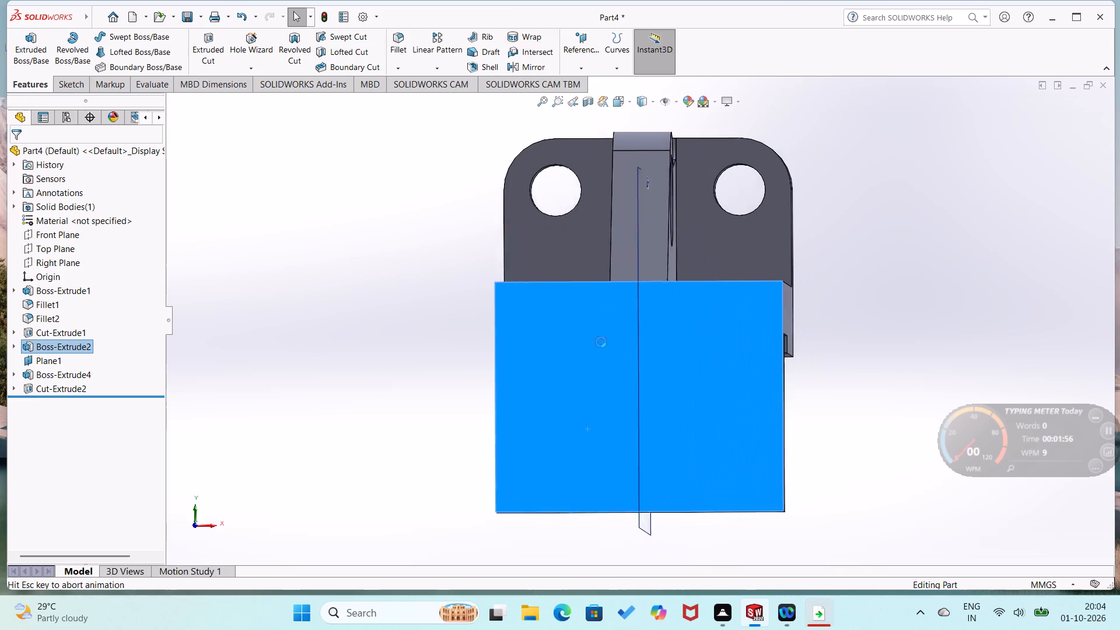
{"action": "left_click", "coordinate": [400, 398]}
{"action": "right_click_drag", "start_coordinate": [243, 322], "coordinate": [328, 335]}
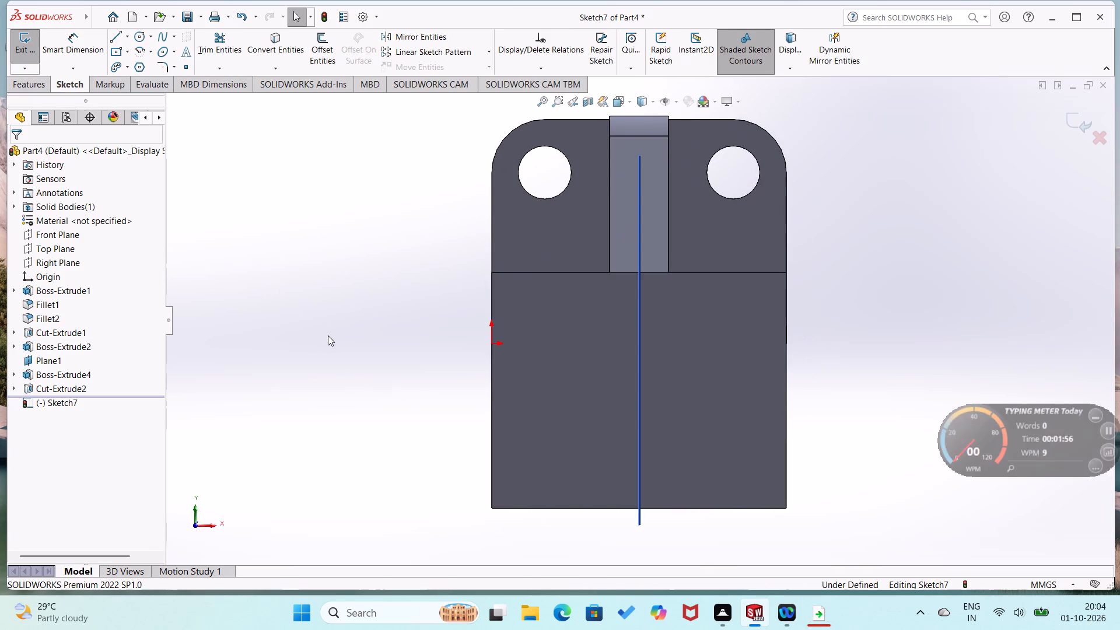
{"action": "right_click_drag", "start_coordinate": [328, 335], "coordinate": [328, 338]}
{"action": "left_click", "coordinate": [561, 454]}
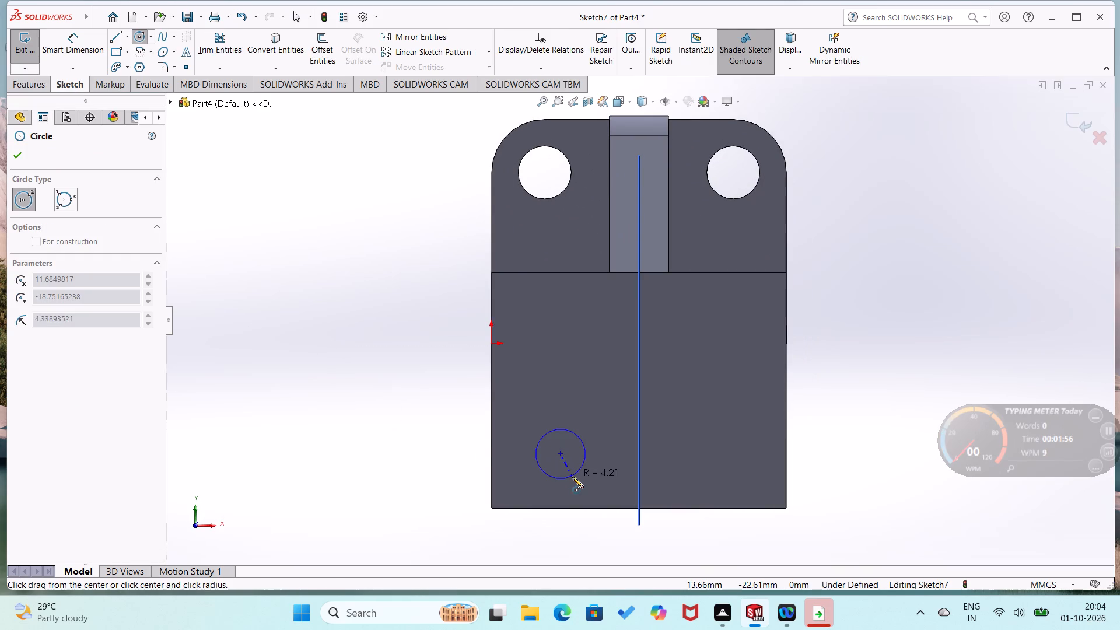
{"action": "left_click", "coordinate": [572, 477]}
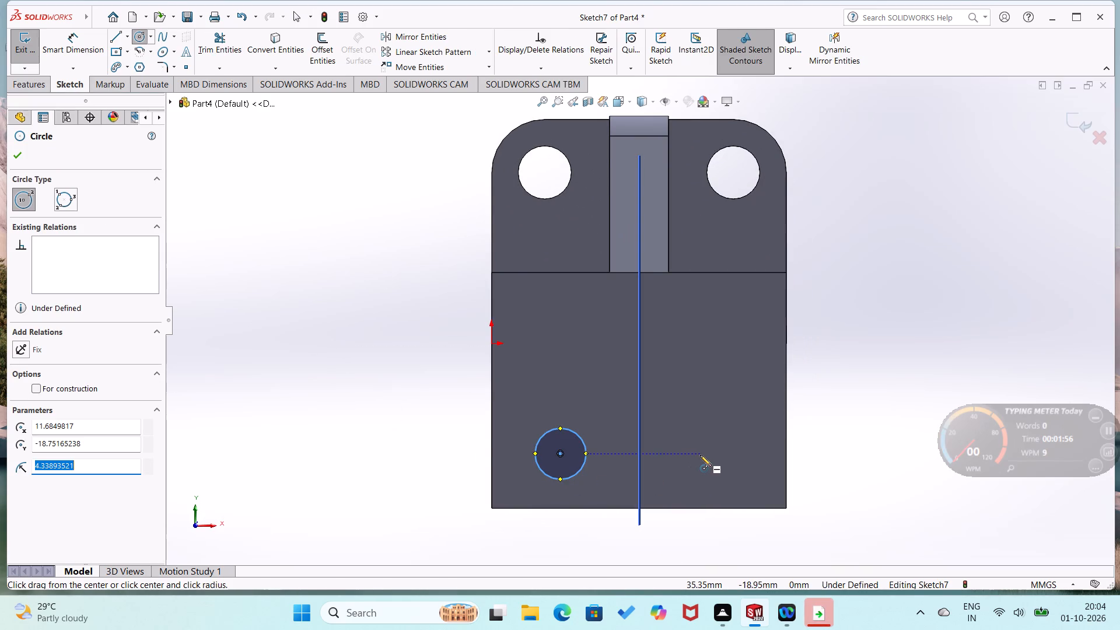
{"action": "left_click", "coordinate": [701, 455]}
{"action": "left_click", "coordinate": [708, 480]}
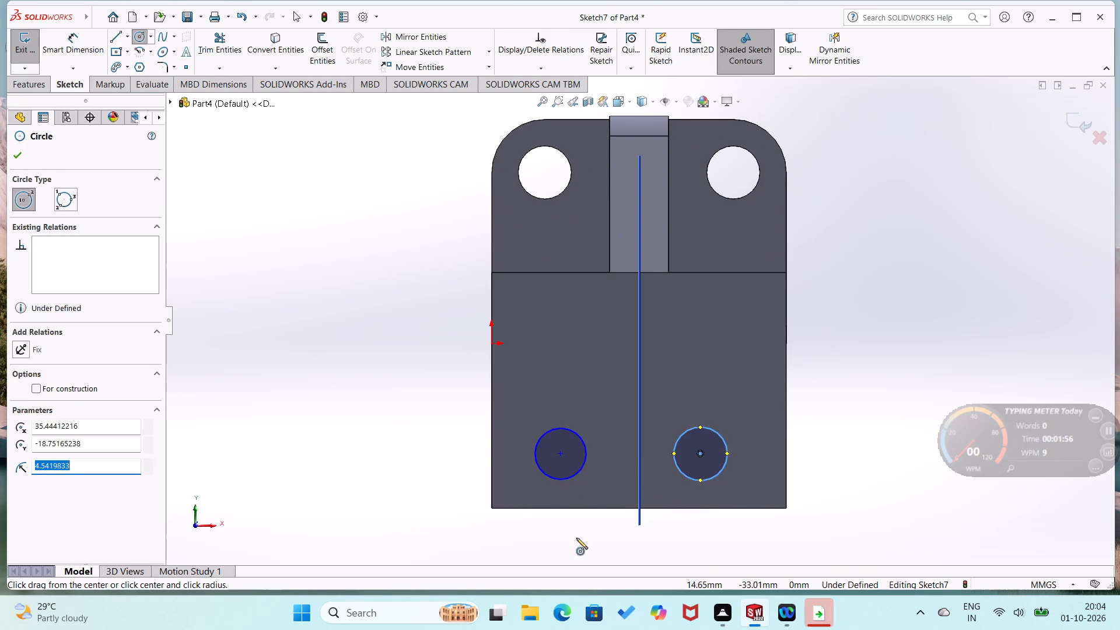
Draw two lines joining the circles' upper and lower quadrant points to outline a slot.
{"action": "right_click_drag", "start_coordinate": [578, 538], "coordinate": [492, 534]}
{"action": "left_click", "coordinate": [559, 427]}
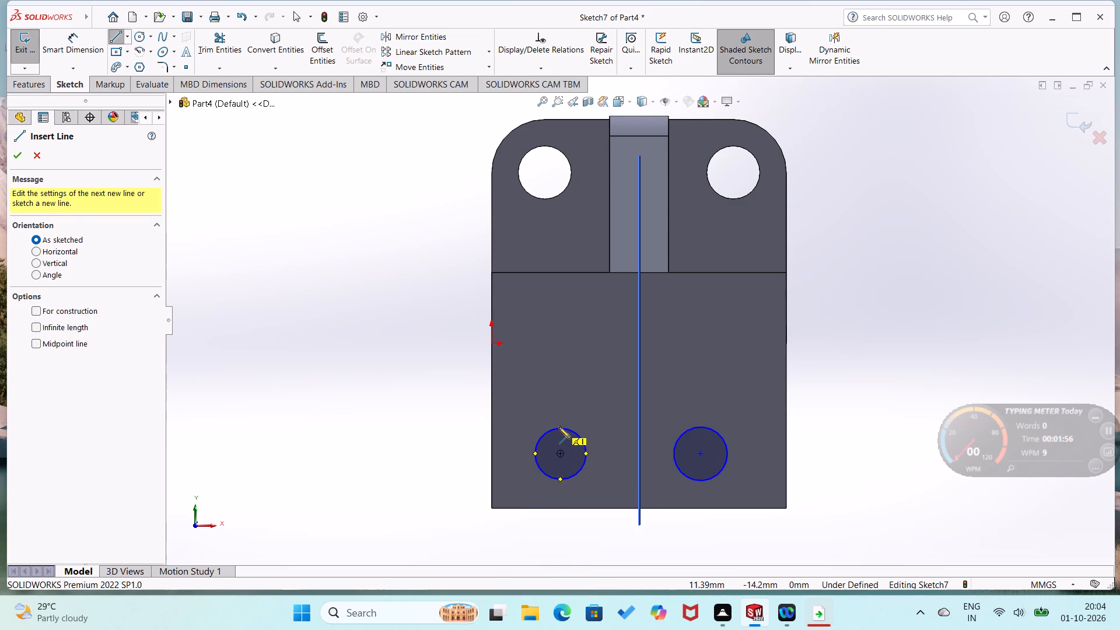
{"action": "left_click", "coordinate": [700, 427]}
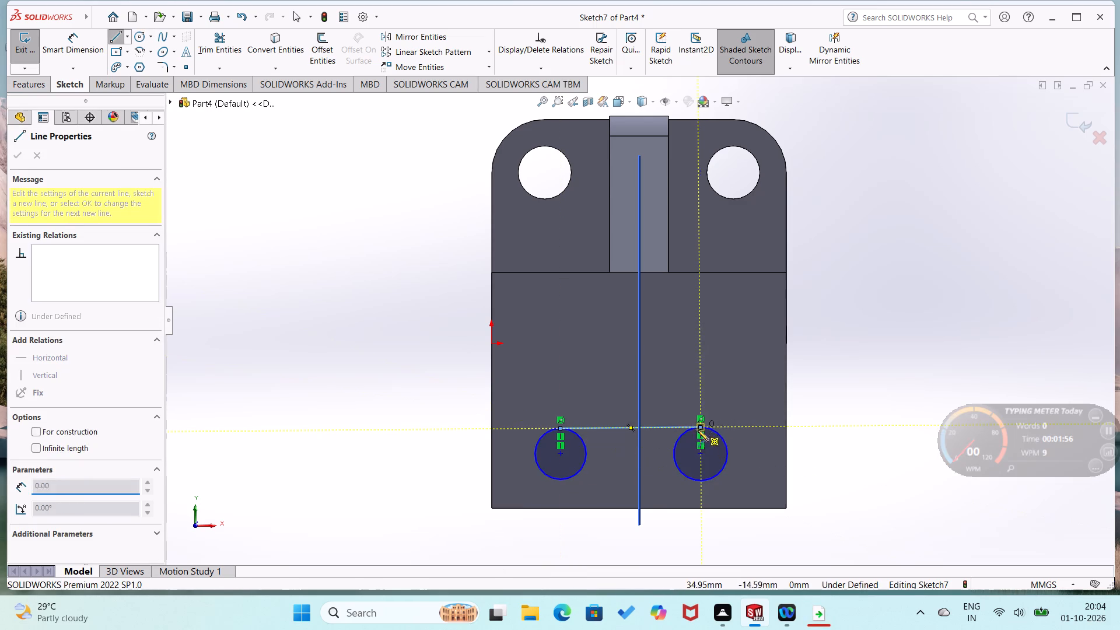
{"action": "right_click_drag", "start_coordinate": [699, 435], "coordinate": [700, 346]}
{"action": "right_click_drag", "start_coordinate": [866, 463], "coordinate": [794, 508]}
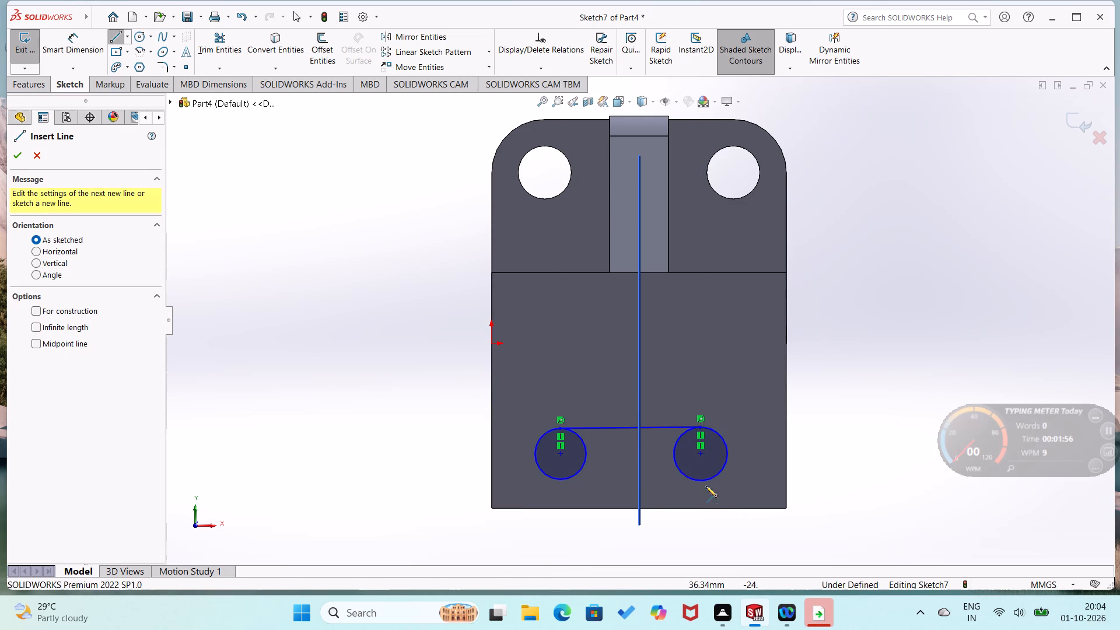
{"action": "left_click", "coordinate": [699, 480]}
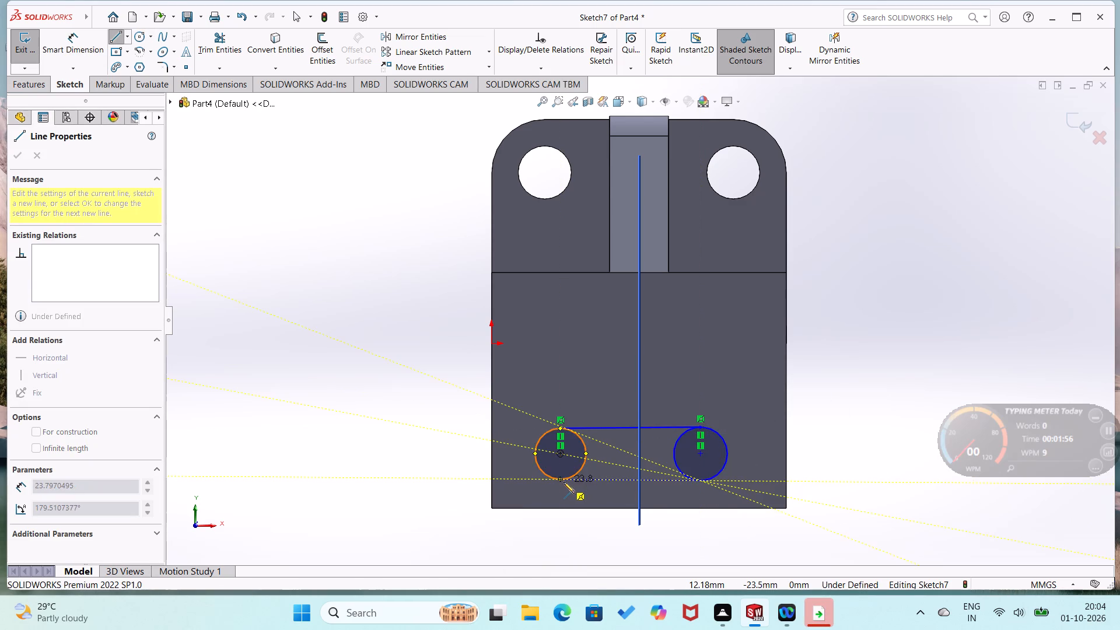
{"action": "left_click", "coordinate": [561, 480]}
Dimension both circles of the slot outline with a diameter of 5 mm.
{"action": "right_click_drag", "start_coordinate": [489, 504], "coordinate": [487, 404]}
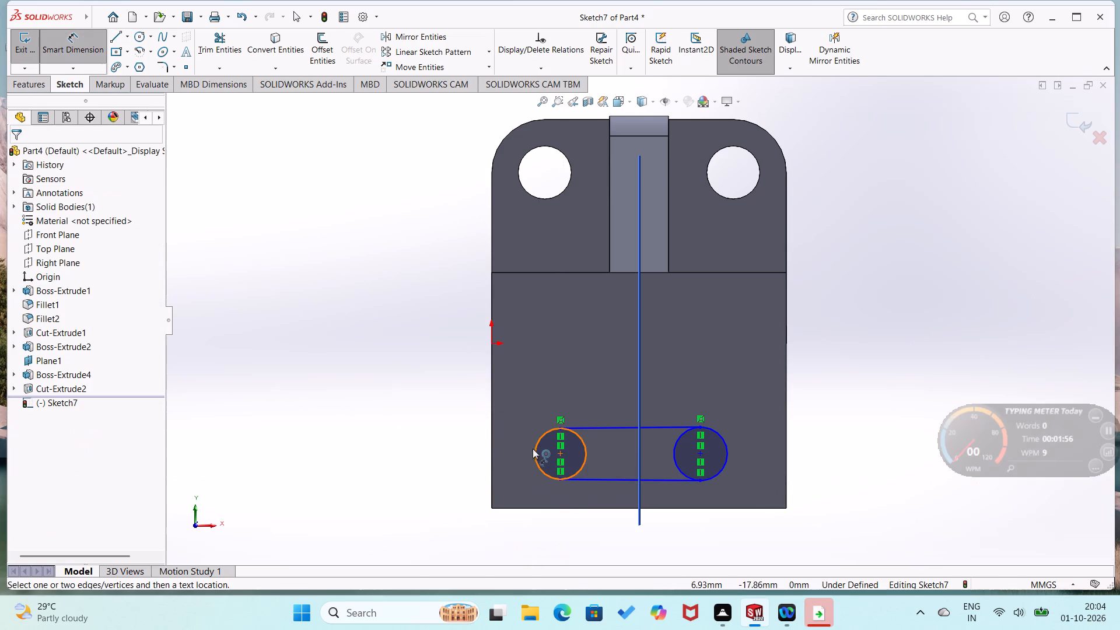
{"action": "left_click", "coordinate": [535, 449]}
{"action": "left_click", "coordinate": [519, 447]}
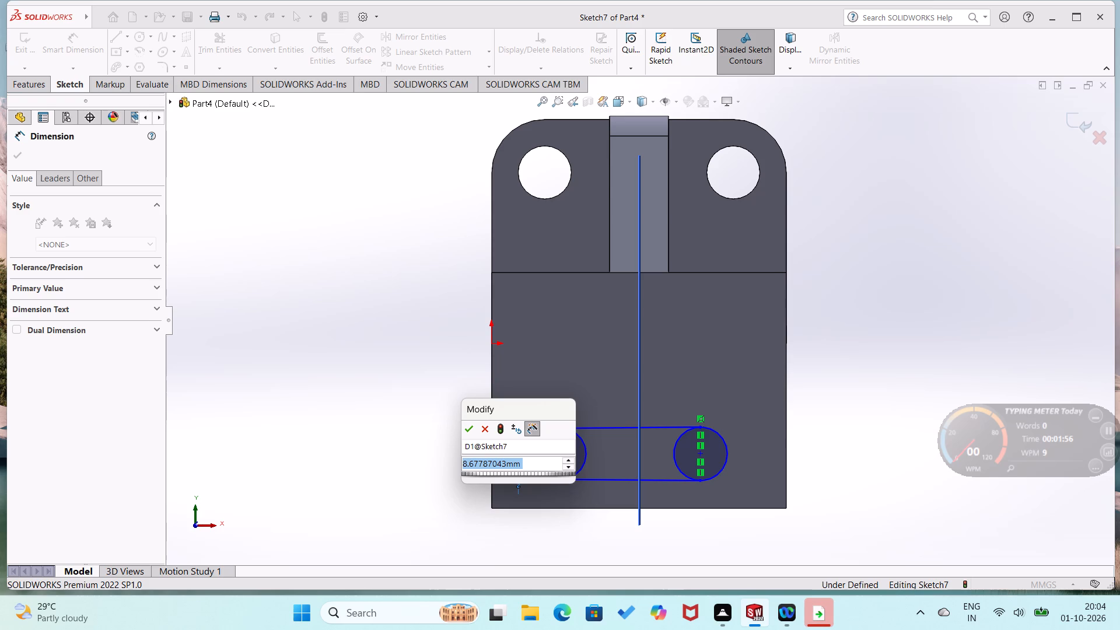
{"action": "key", "text": "5"}
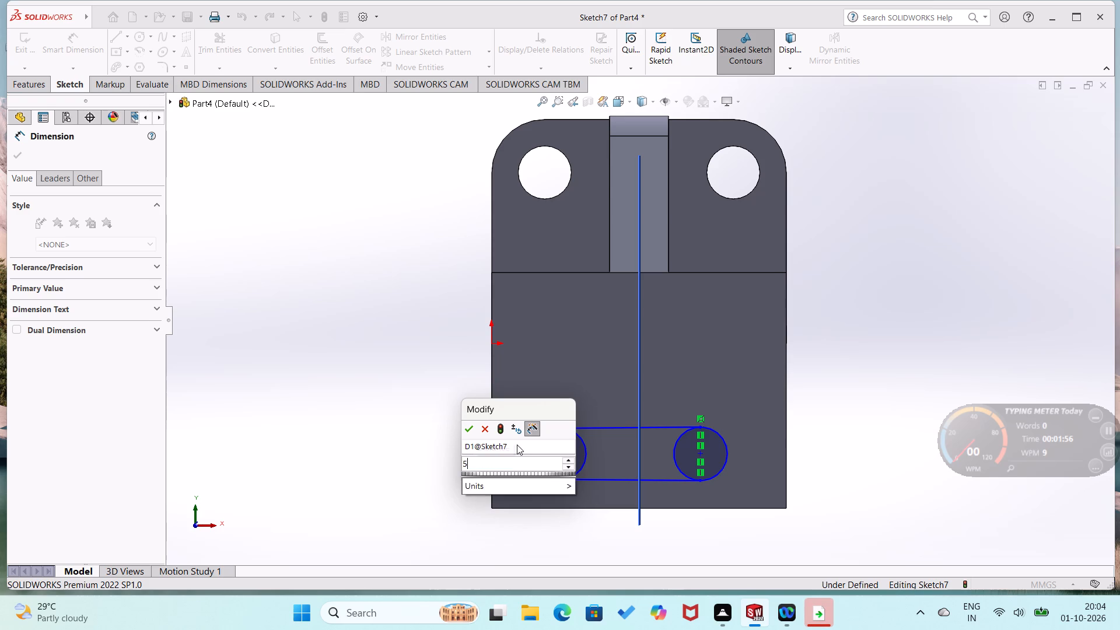
{"action": "key", "text": "Return"}
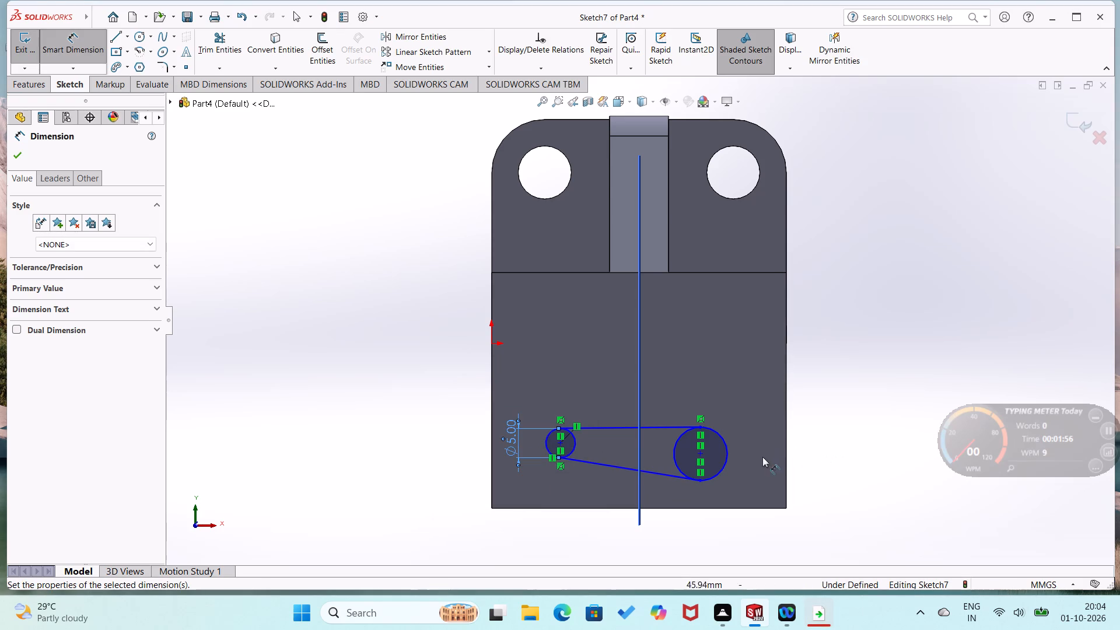
{"action": "left_click", "coordinate": [724, 460]}
{"action": "left_click", "coordinate": [747, 454]}
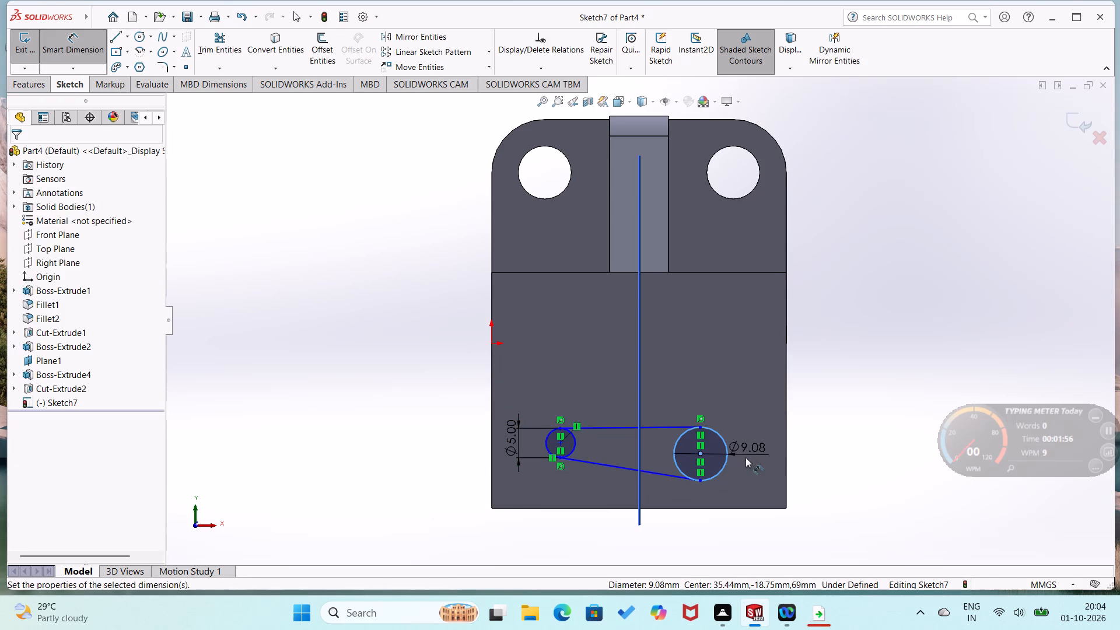
{"action": "key", "text": "5"}
{"action": "key", "text": "Return"}
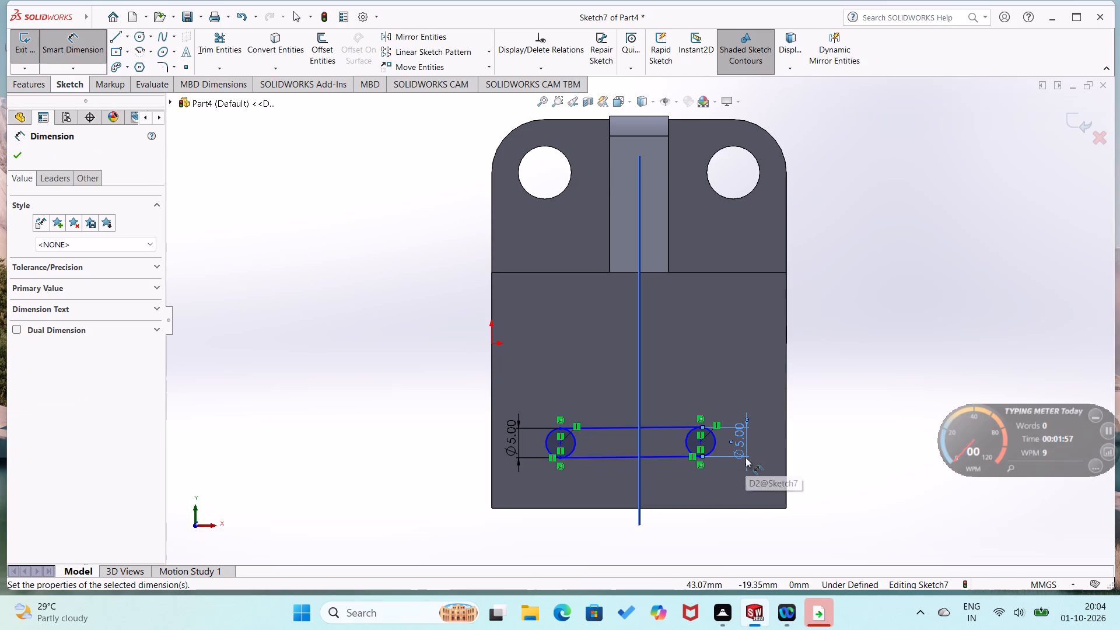
{"action": "left_click", "coordinate": [823, 489]}
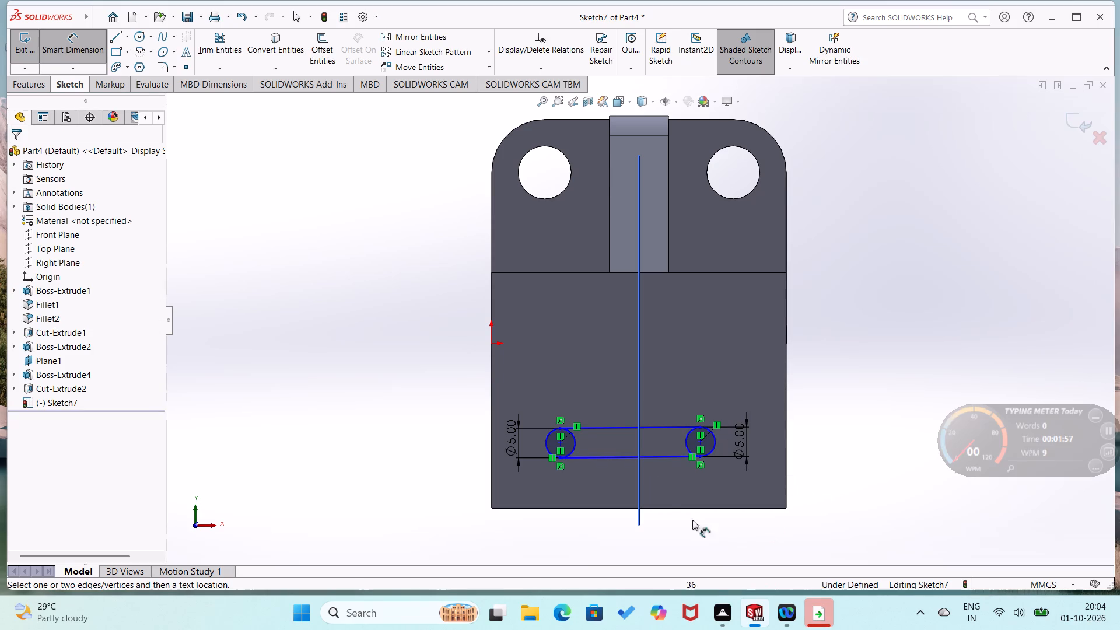
Set the horizontal distance between the two circle centres to 18 mm.
{"action": "left_click", "coordinate": [559, 439]}
{"action": "left_click", "coordinate": [702, 439]}
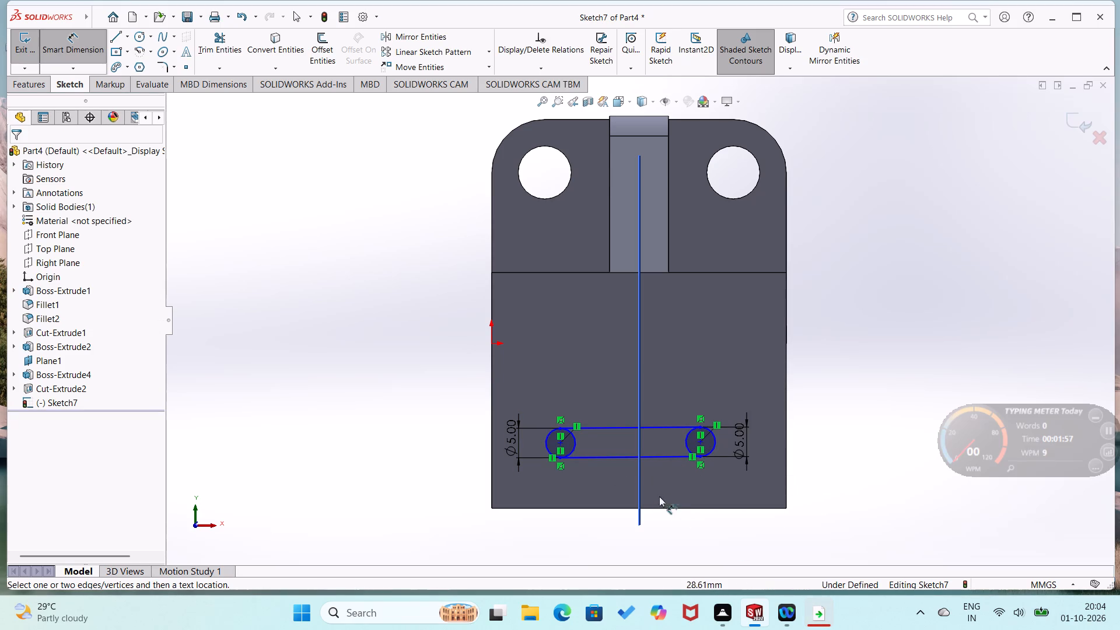
{"action": "left_click", "coordinate": [558, 443]}
{"action": "left_click", "coordinate": [699, 440]}
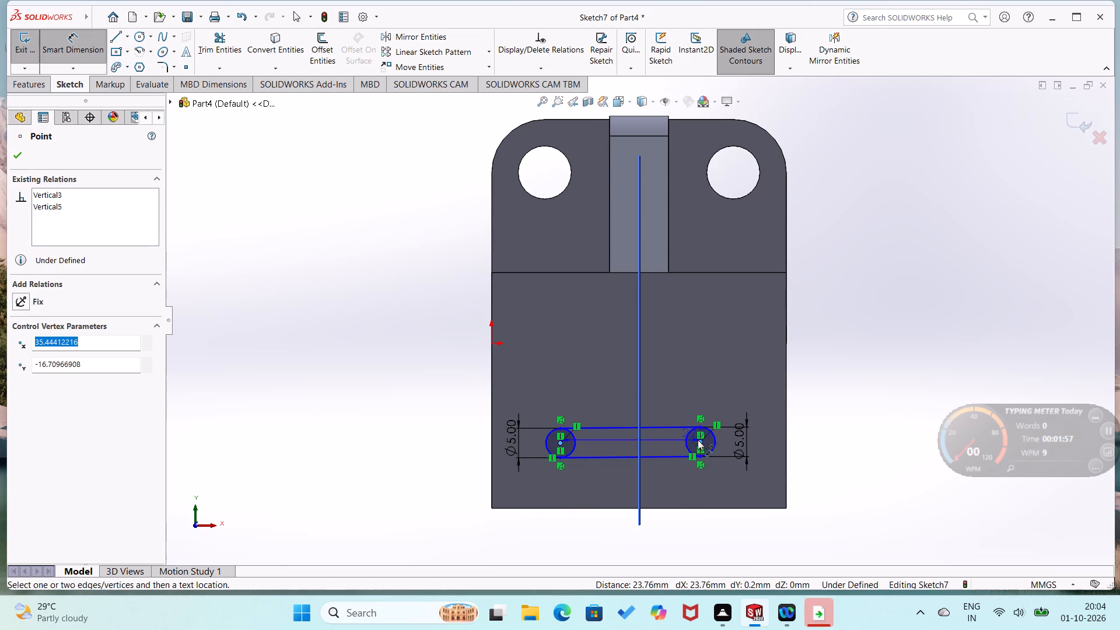
{"action": "left_click", "coordinate": [652, 521]}
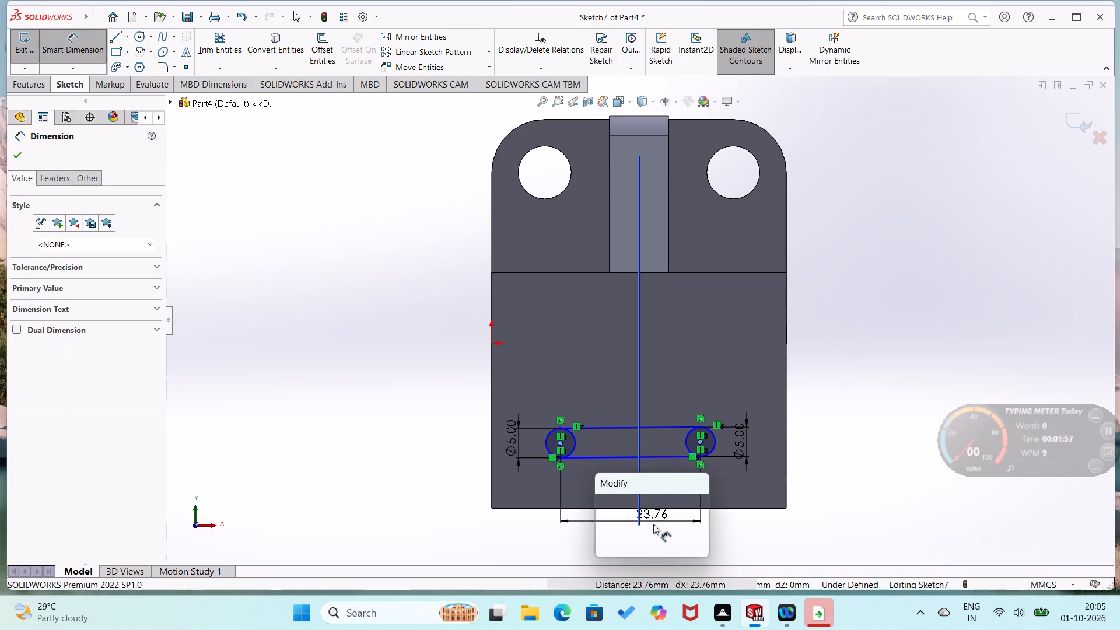
{"action": "type", "text": "18"}
{"action": "key", "text": "Return"}
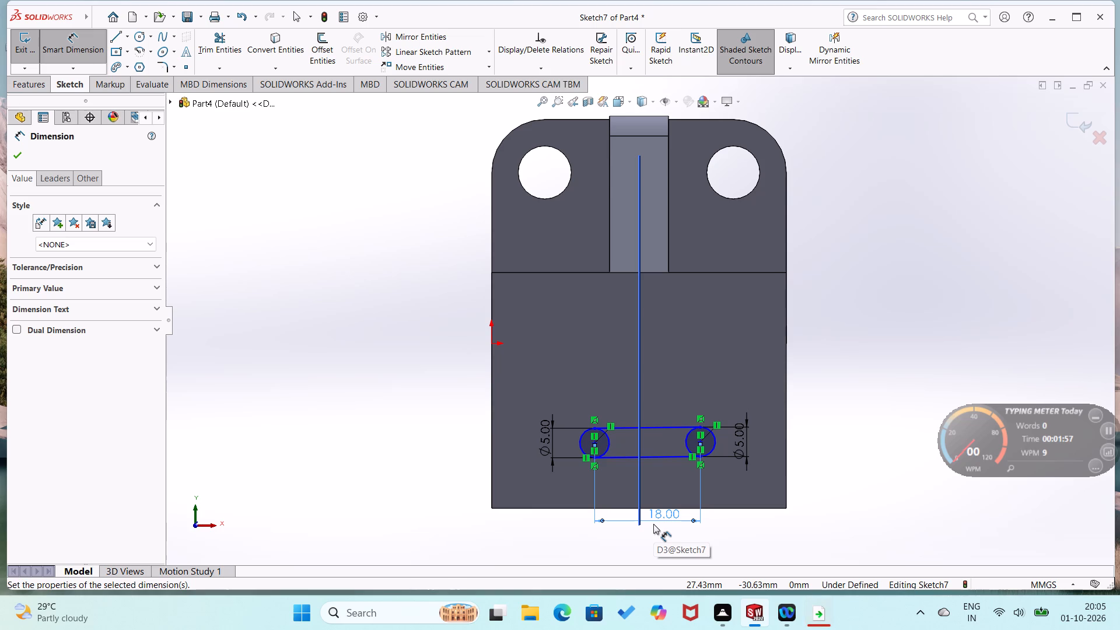
Dimension the left circle's centre 18 mm horizontally from the end face's lower-left corner.
{"action": "left_click", "coordinate": [487, 505]}
{"action": "left_click", "coordinate": [490, 508]}
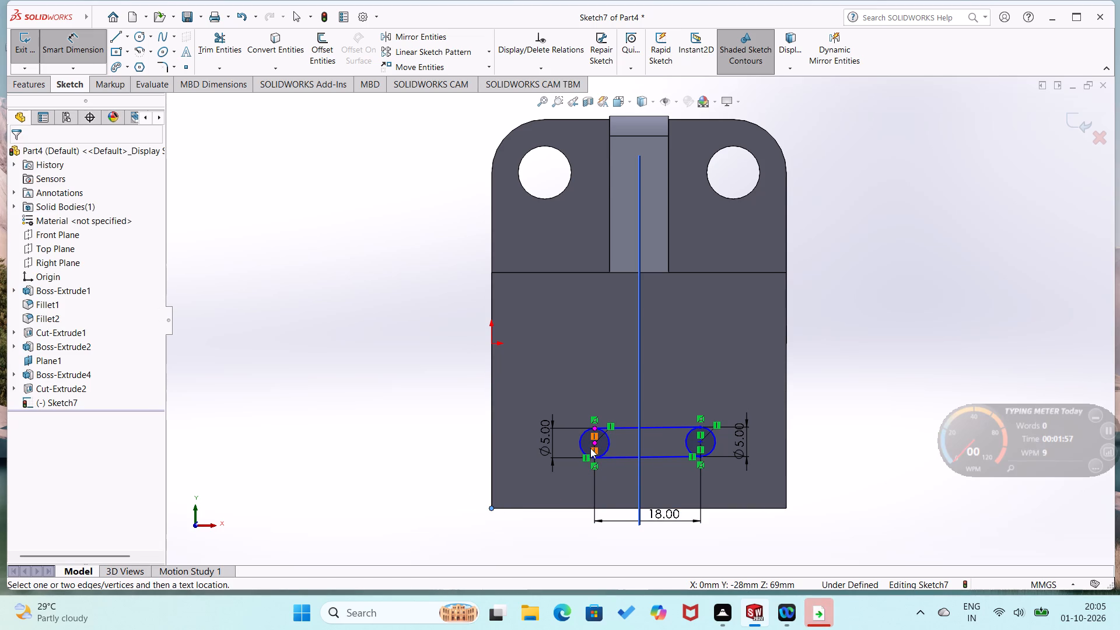
{"action": "scroll", "coordinate": [587, 449], "scroll_direction": "down", "scroll_amount": 2}
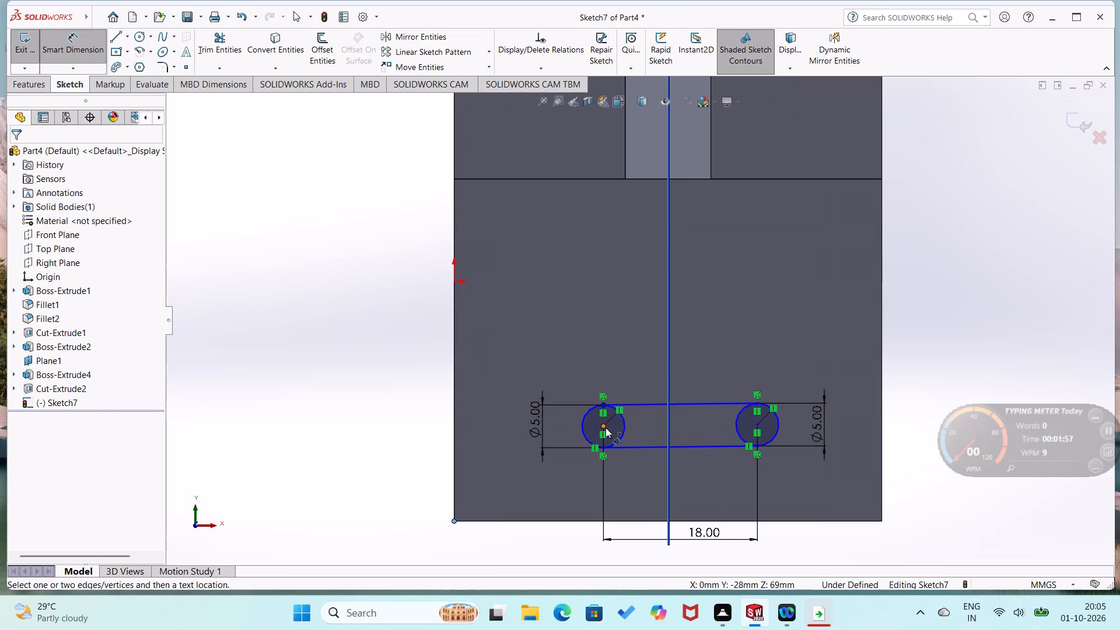
{"action": "left_click", "coordinate": [604, 427]}
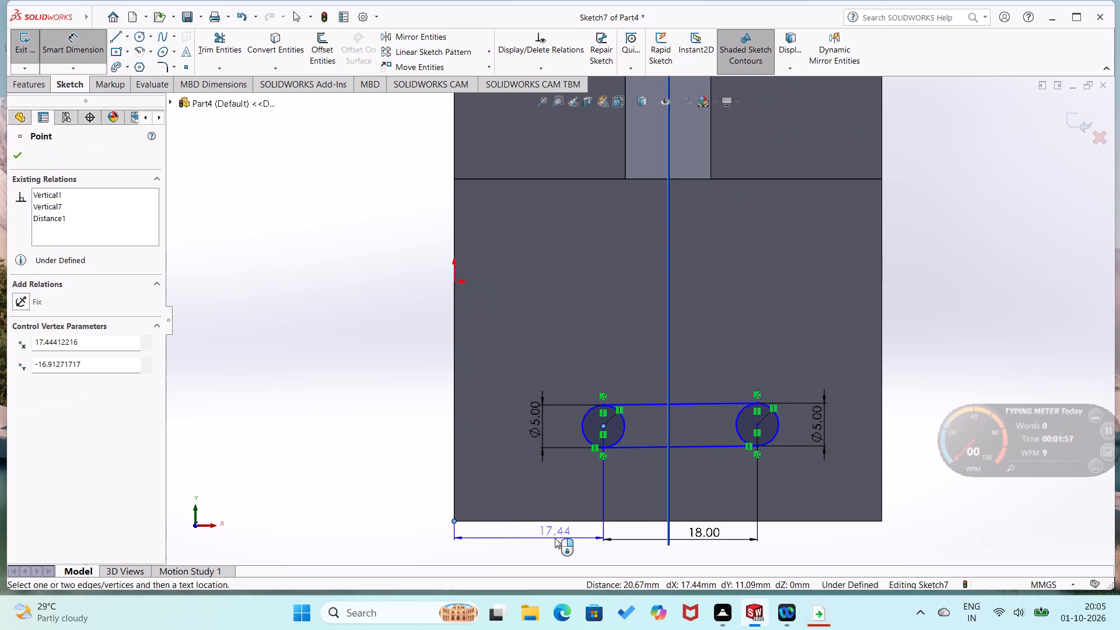
{"action": "left_click", "coordinate": [555, 538]}
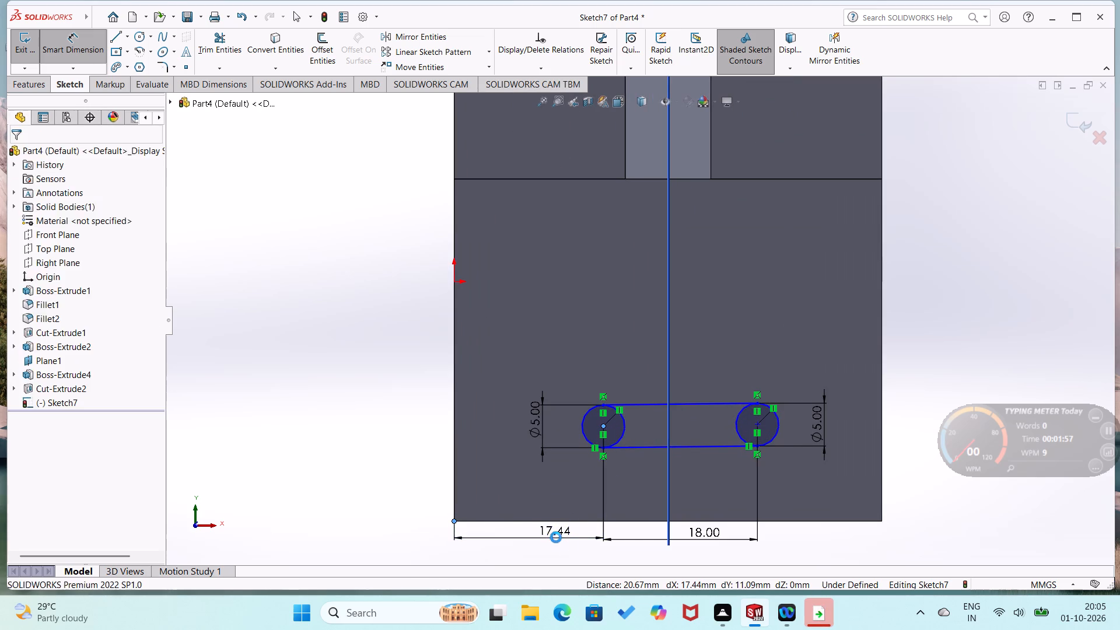
{"action": "type", "text": "18"}
{"action": "key", "text": "Return"}
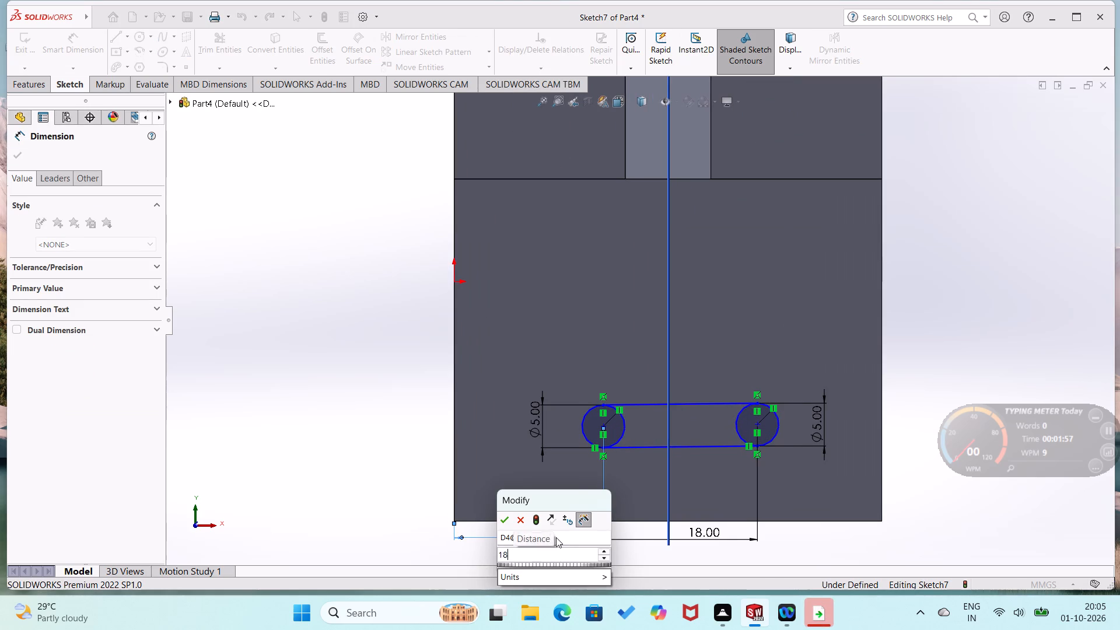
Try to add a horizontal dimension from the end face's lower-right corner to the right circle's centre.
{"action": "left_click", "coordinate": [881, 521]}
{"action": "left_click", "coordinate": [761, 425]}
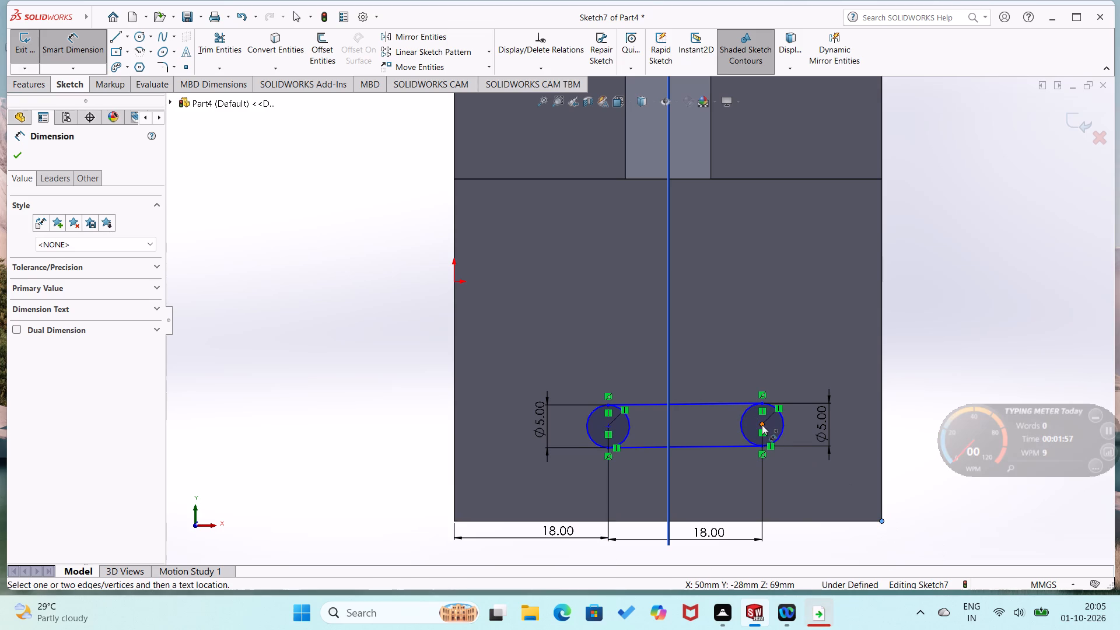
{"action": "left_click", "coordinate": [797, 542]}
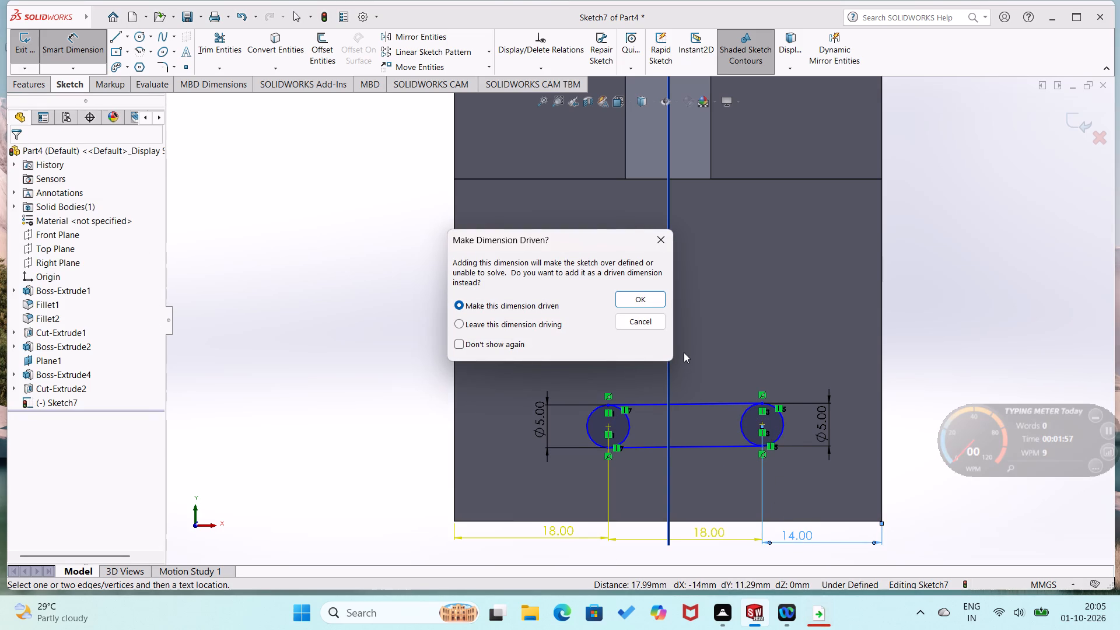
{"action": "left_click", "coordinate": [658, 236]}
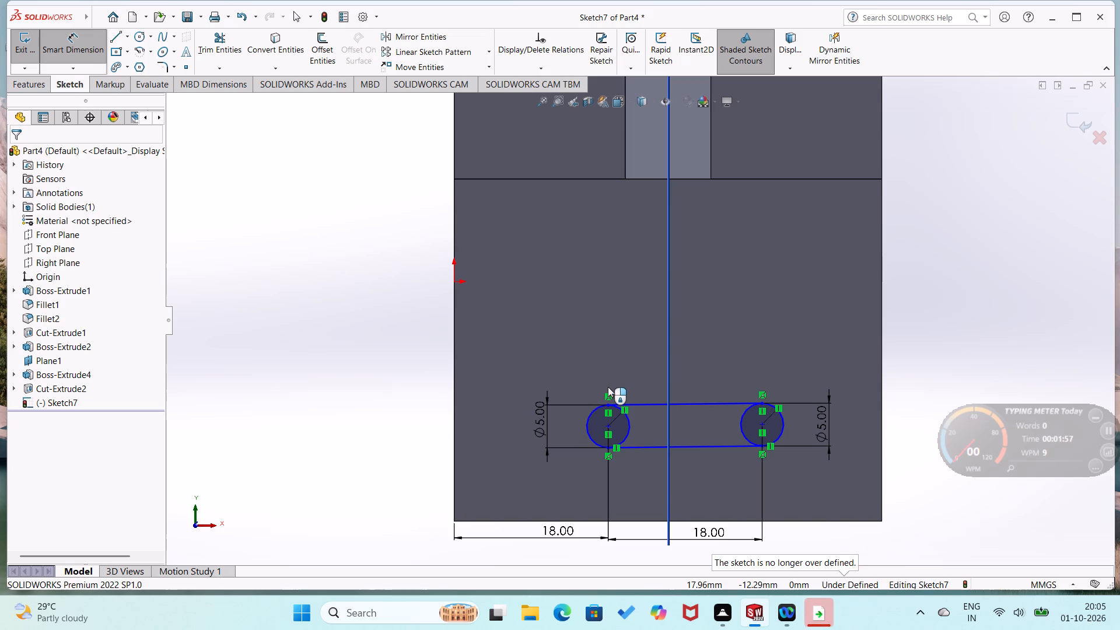
Set the horizontal distance from the end face's lower-left corner to the left circle's centre to 16 mm.
{"action": "double_click", "coordinate": [562, 535]}
{"action": "type", "text": "01"}
{"action": "key", "text": "BackSpace"}
{"action": "key", "text": "BackSpace"}
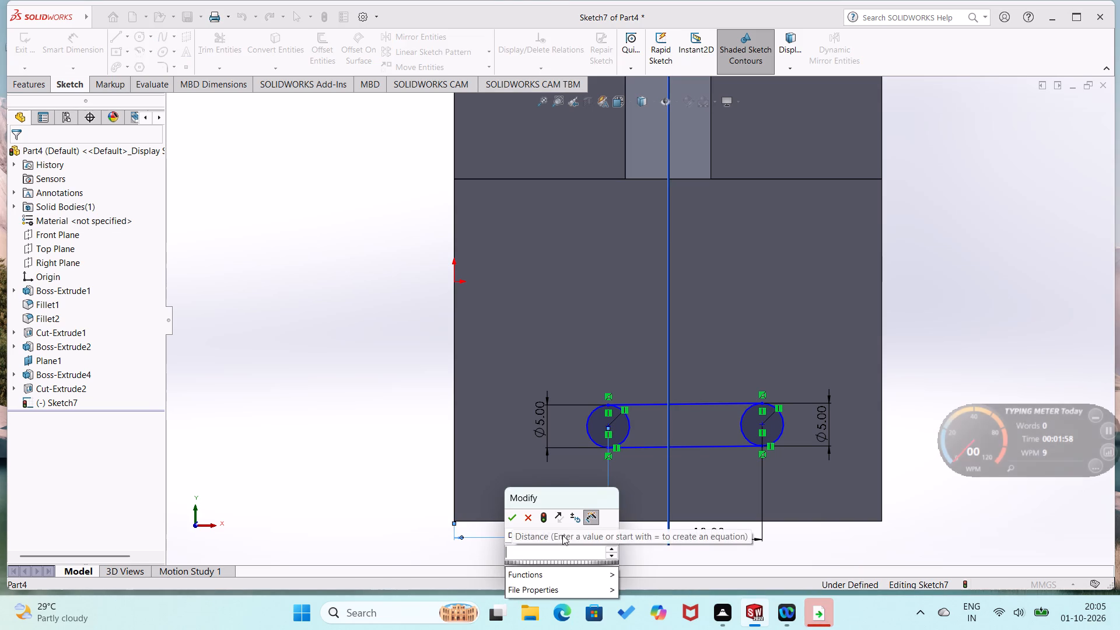
{"action": "type", "text": "16"}
{"action": "key", "text": "Return"}
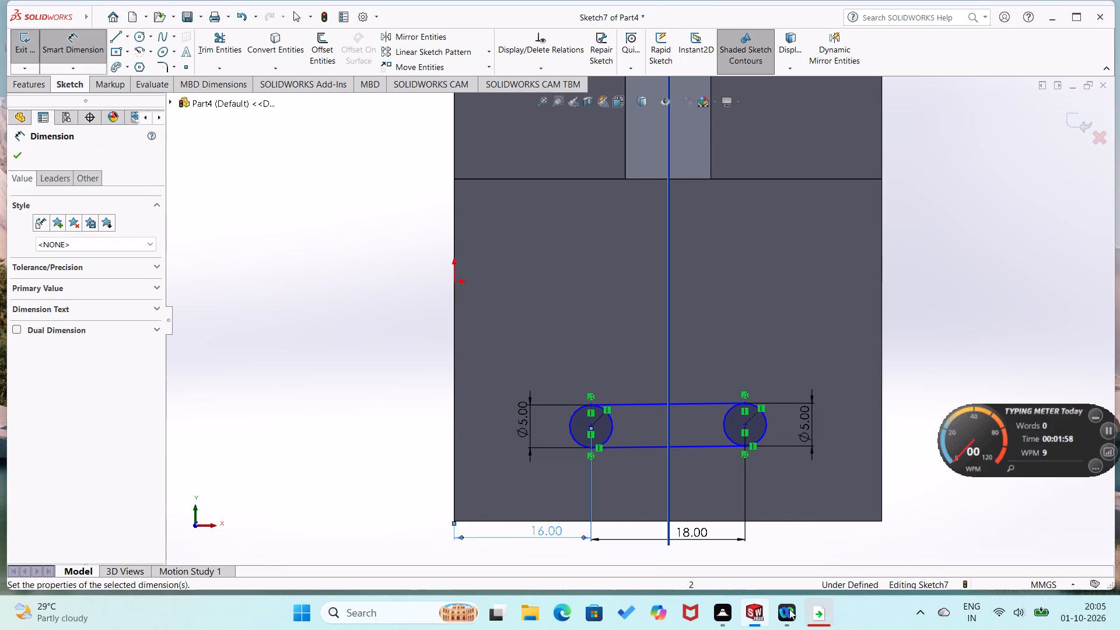
{"action": "left_click", "coordinate": [890, 547]}
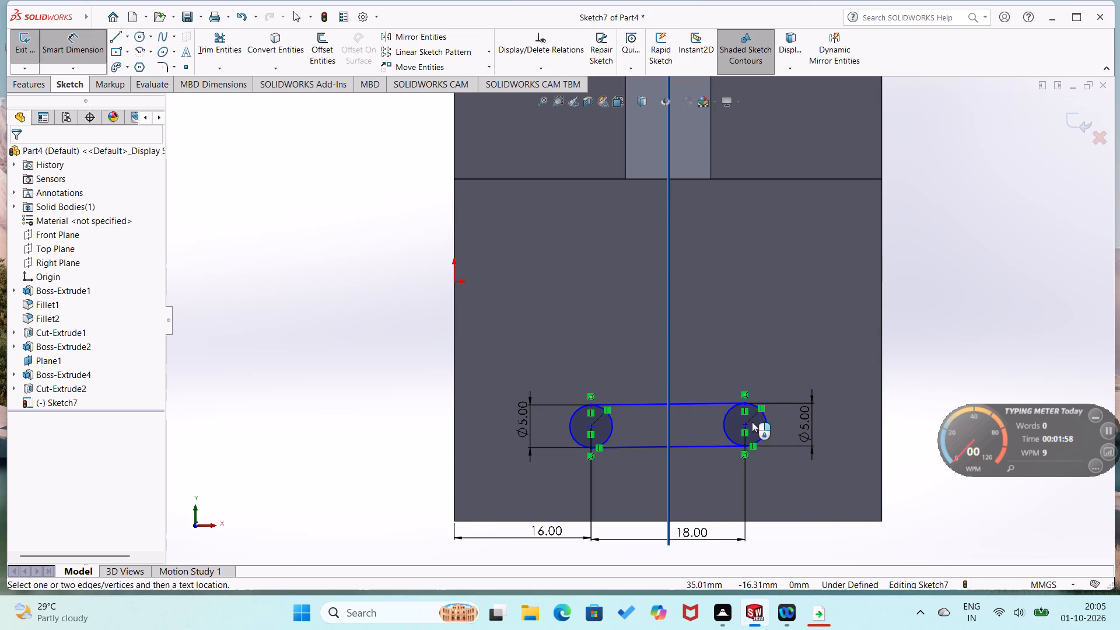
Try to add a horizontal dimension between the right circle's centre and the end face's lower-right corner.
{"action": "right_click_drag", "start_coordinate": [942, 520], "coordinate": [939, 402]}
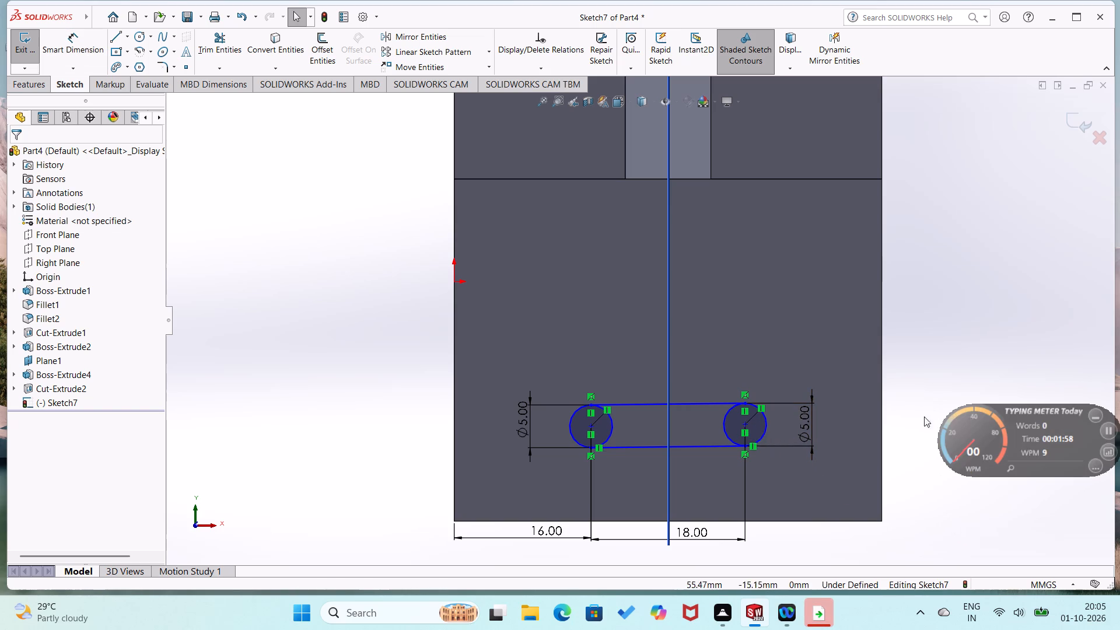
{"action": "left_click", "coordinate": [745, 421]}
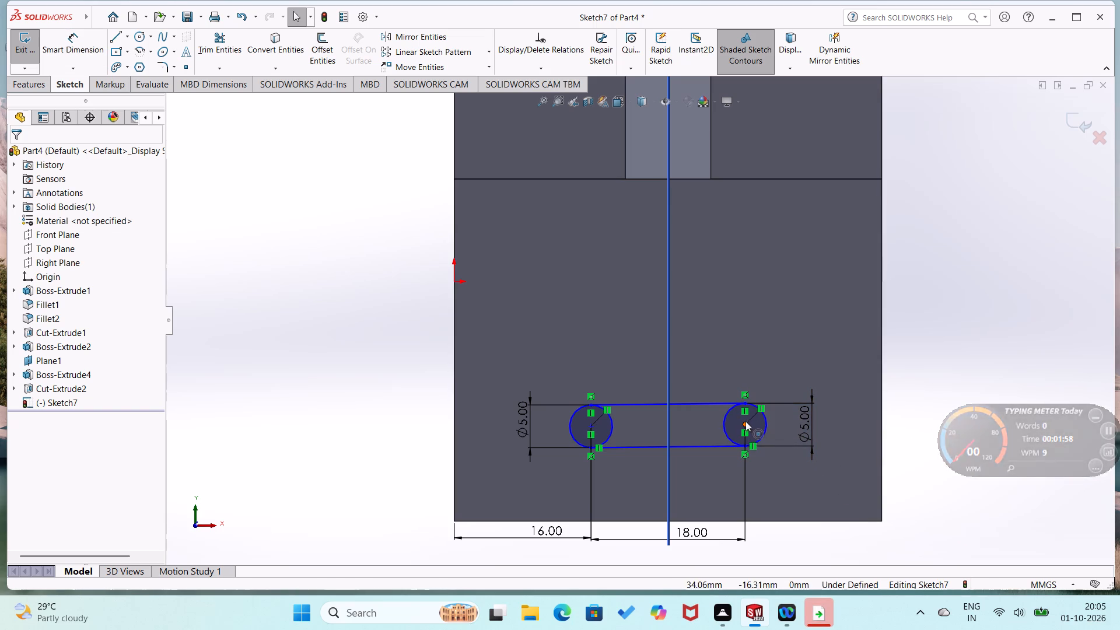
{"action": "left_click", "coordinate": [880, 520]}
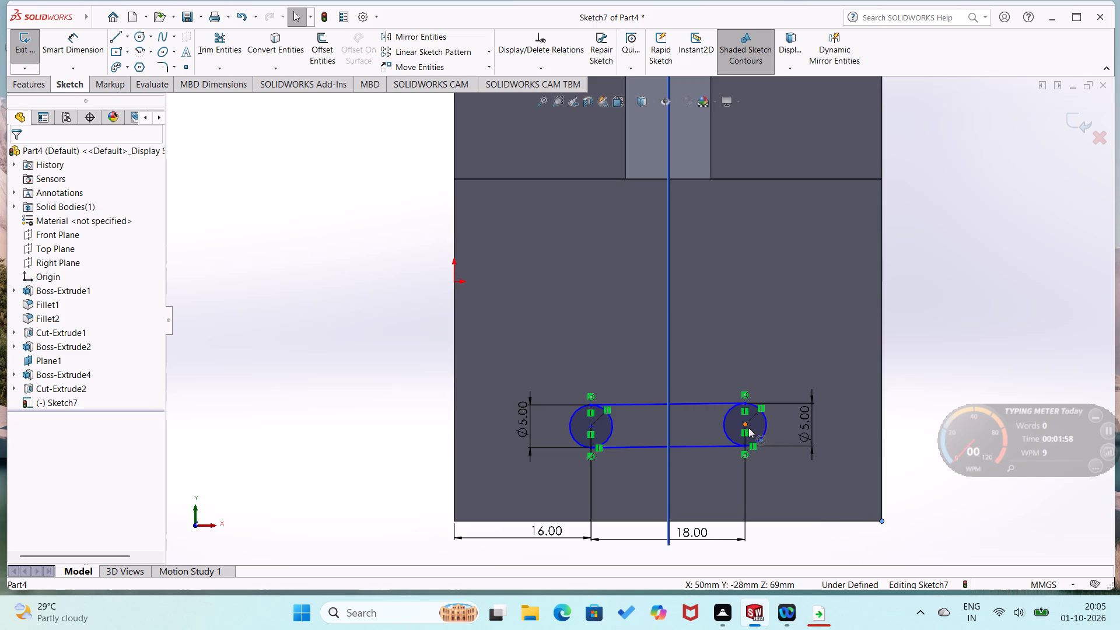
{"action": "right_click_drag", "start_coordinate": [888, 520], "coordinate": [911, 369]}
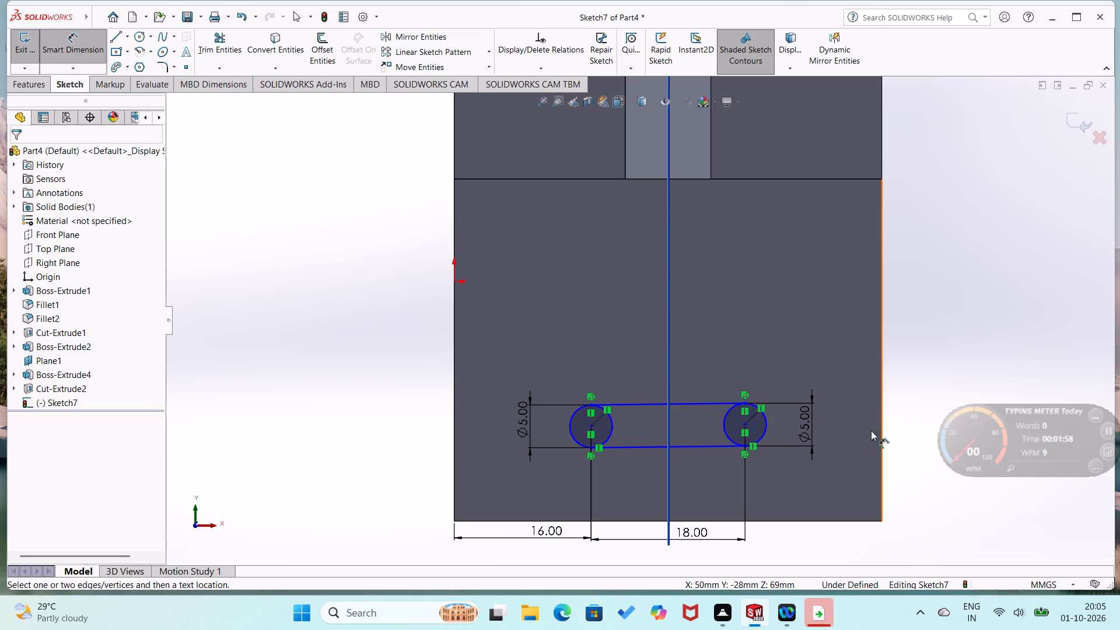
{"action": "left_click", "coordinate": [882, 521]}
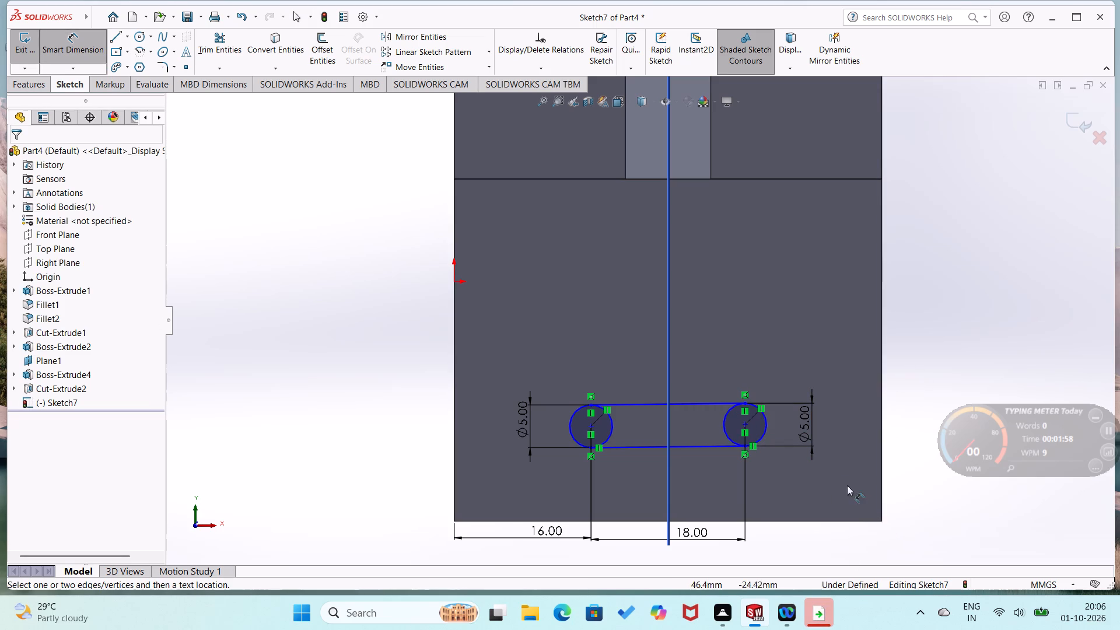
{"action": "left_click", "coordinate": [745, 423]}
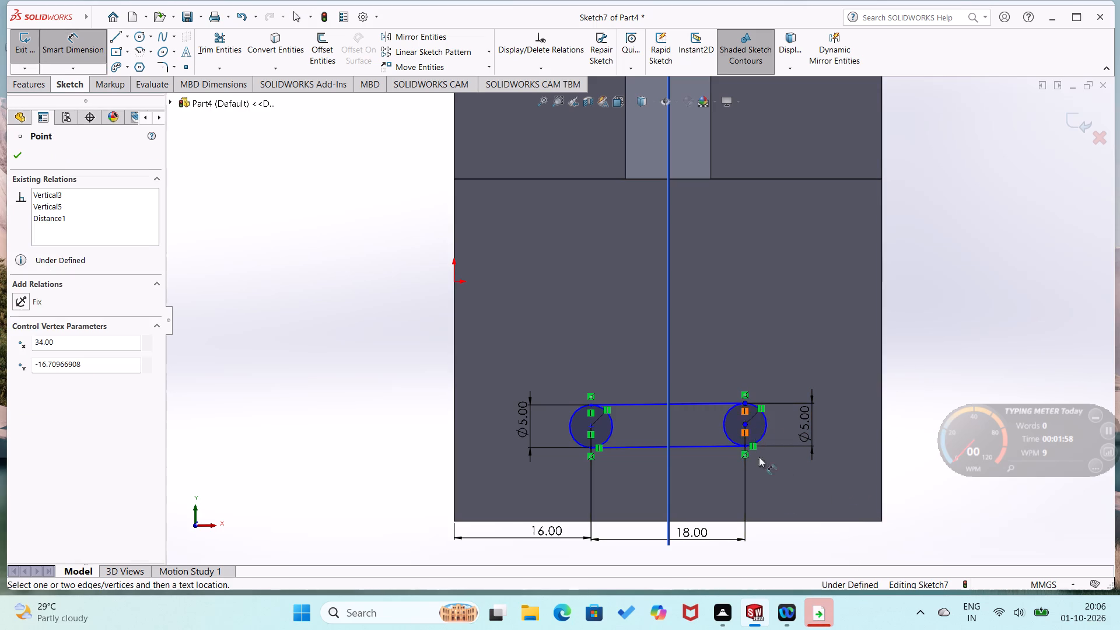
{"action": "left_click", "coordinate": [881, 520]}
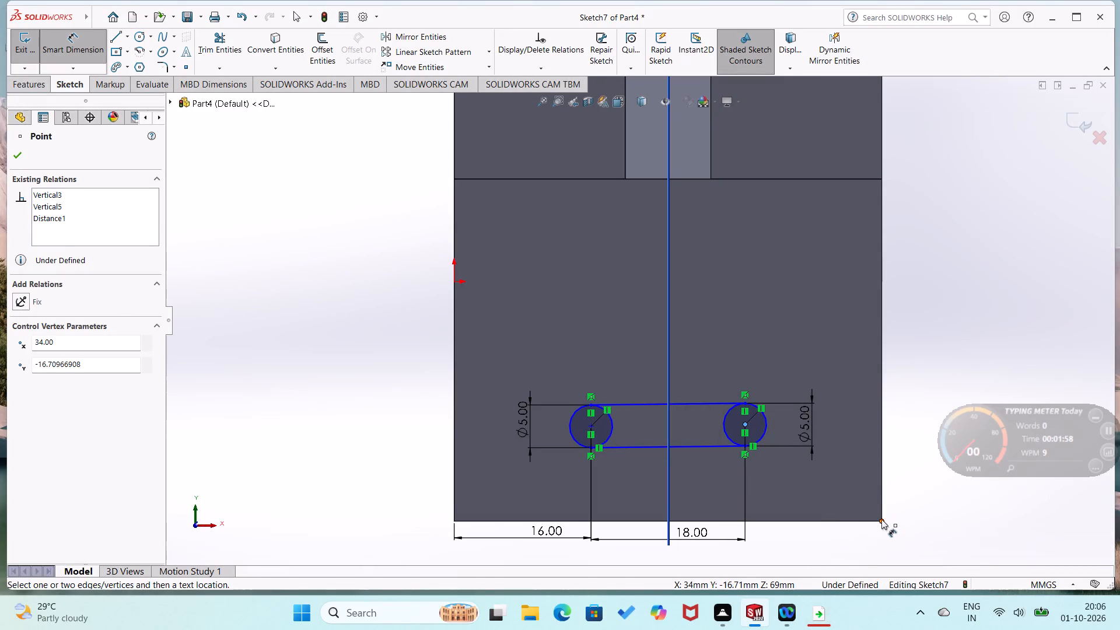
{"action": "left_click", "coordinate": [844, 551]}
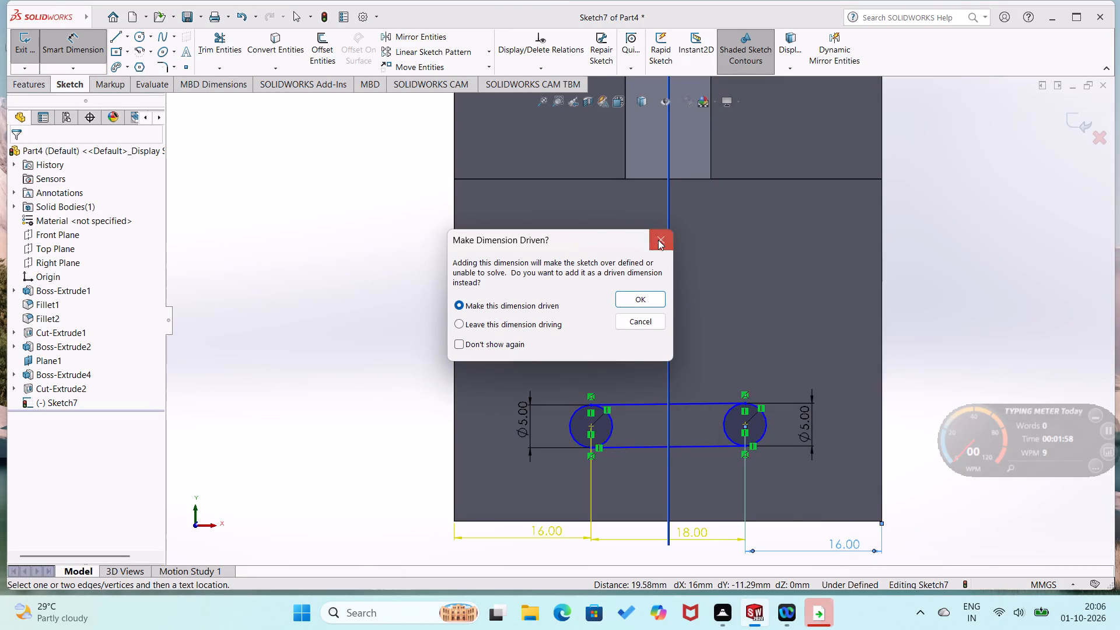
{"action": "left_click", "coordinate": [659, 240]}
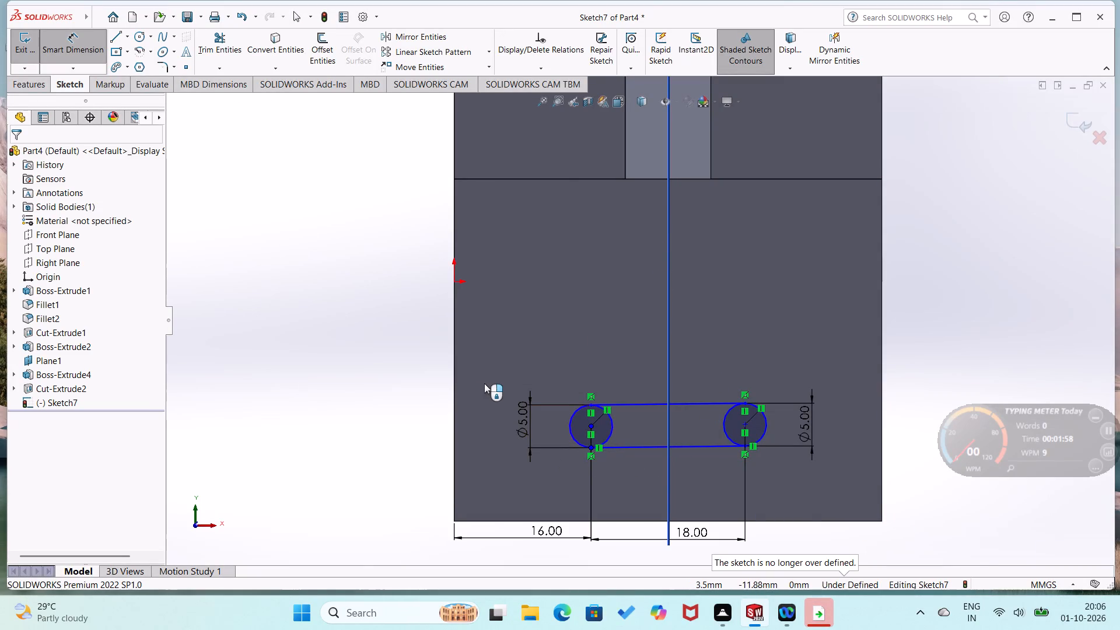
Dimension both circle centres of the slot outline 10 mm above the end face's bottom edge.
{"action": "left_click", "coordinate": [575, 519]}
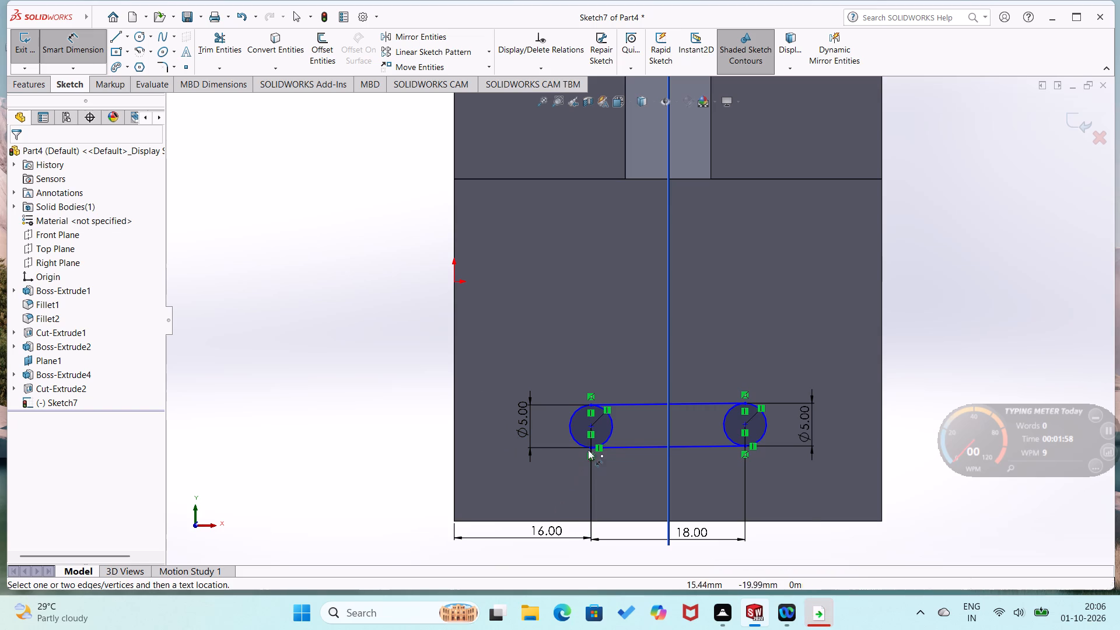
{"action": "left_click", "coordinate": [594, 427]}
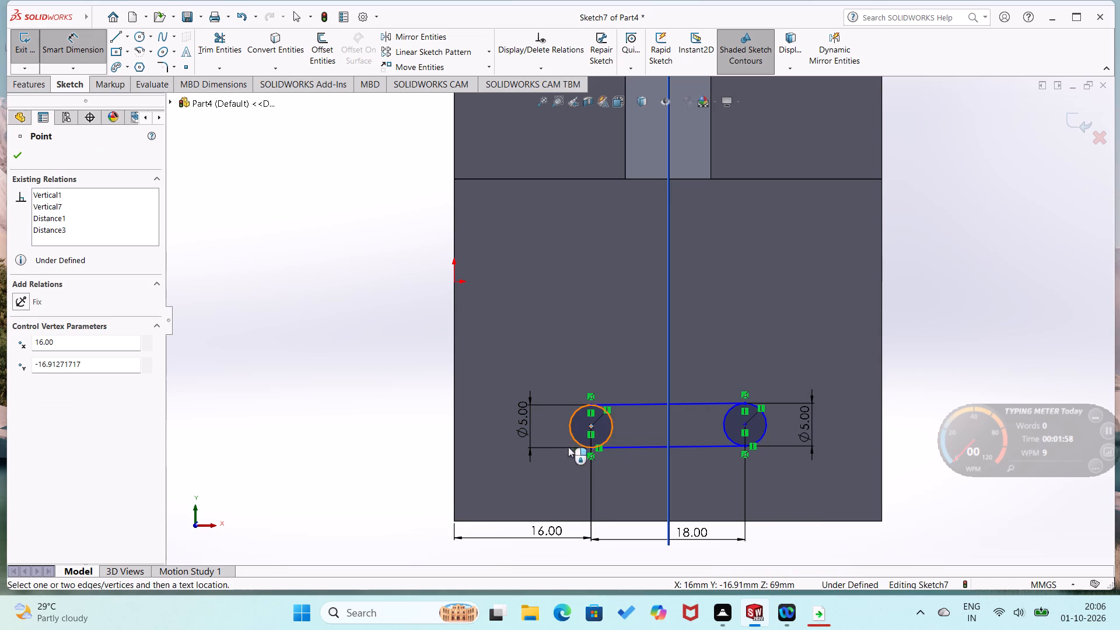
{"action": "left_click", "coordinate": [580, 521]}
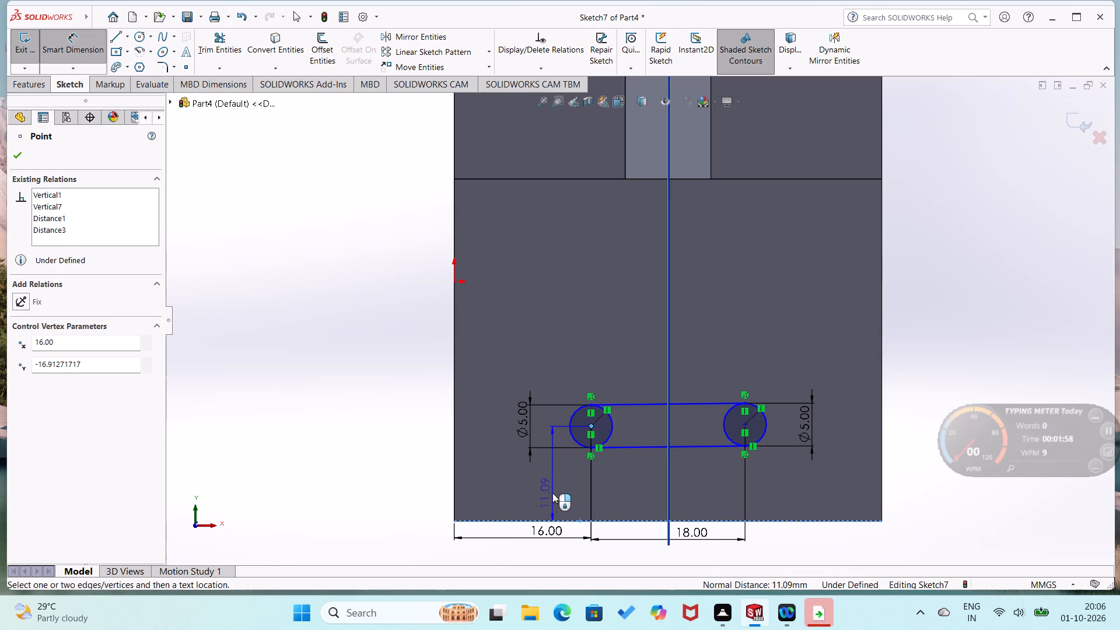
{"action": "left_click", "coordinate": [552, 492]}
{"action": "type", "text": "10"}
{"action": "key", "text": "Return"}
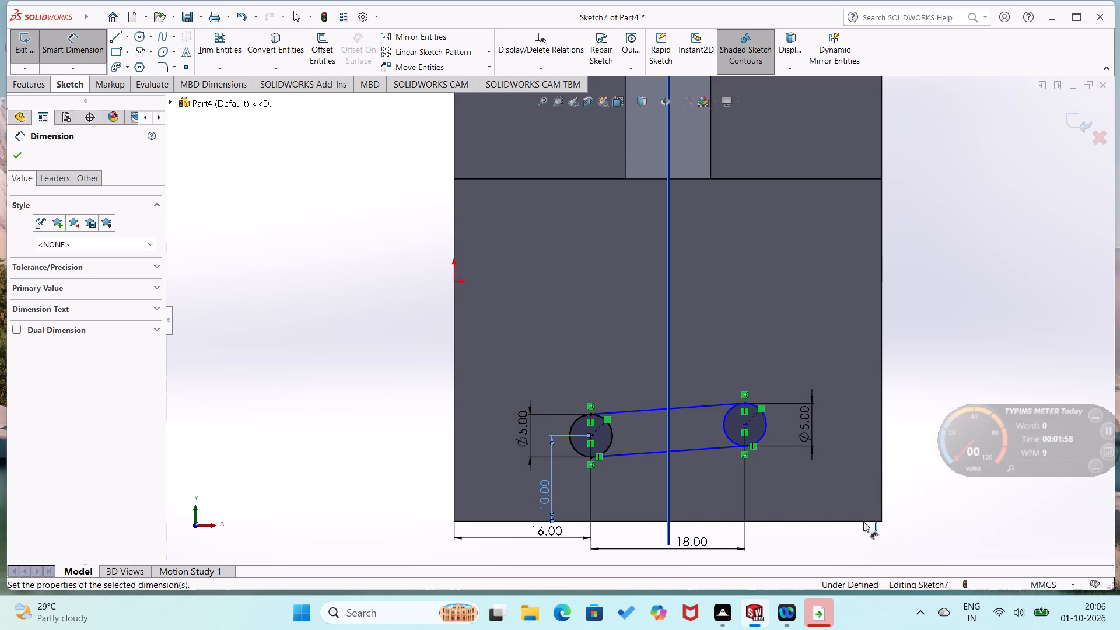
{"action": "left_click_drag", "start_coordinate": [784, 523], "coordinate": [785, 517]}
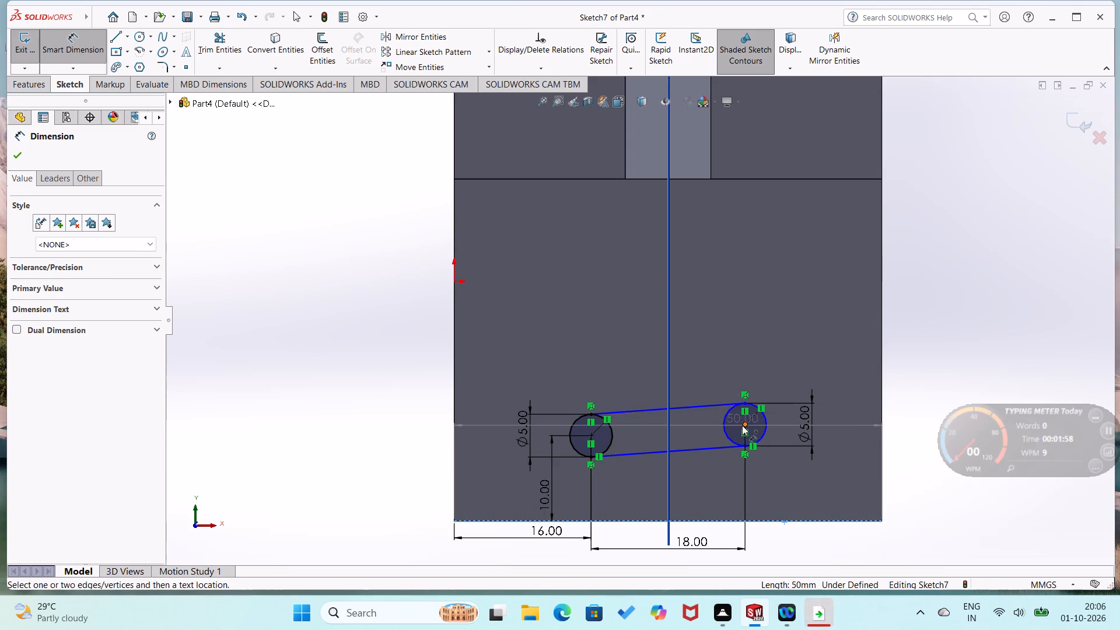
{"action": "left_click", "coordinate": [745, 424]}
{"action": "left_click", "coordinate": [805, 474]}
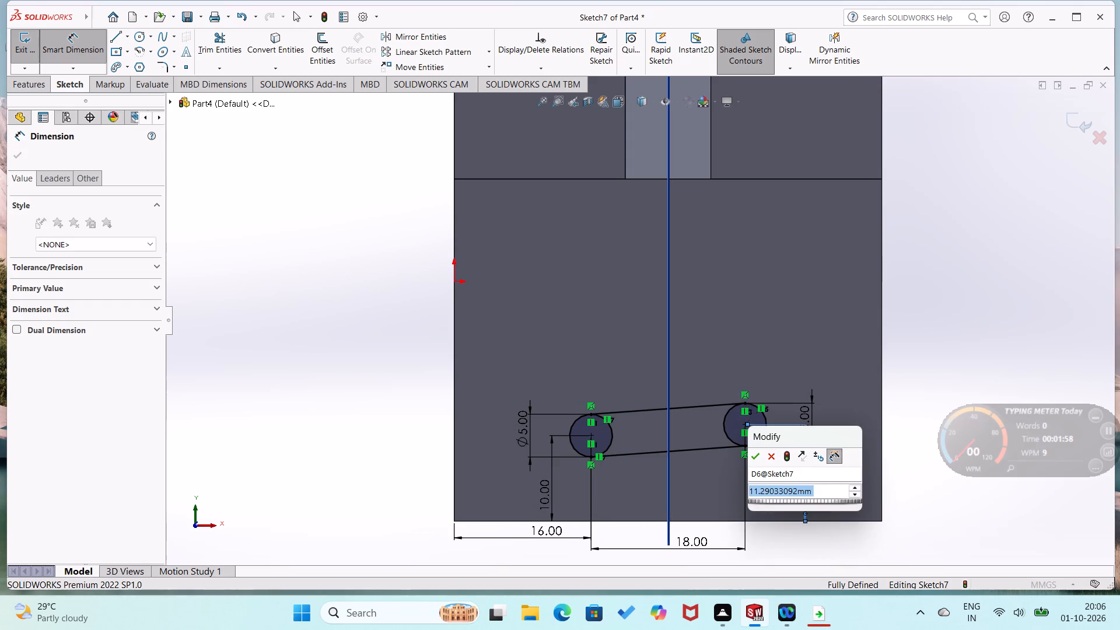
{"action": "type", "text": "10"}
{"action": "key", "text": "Return"}
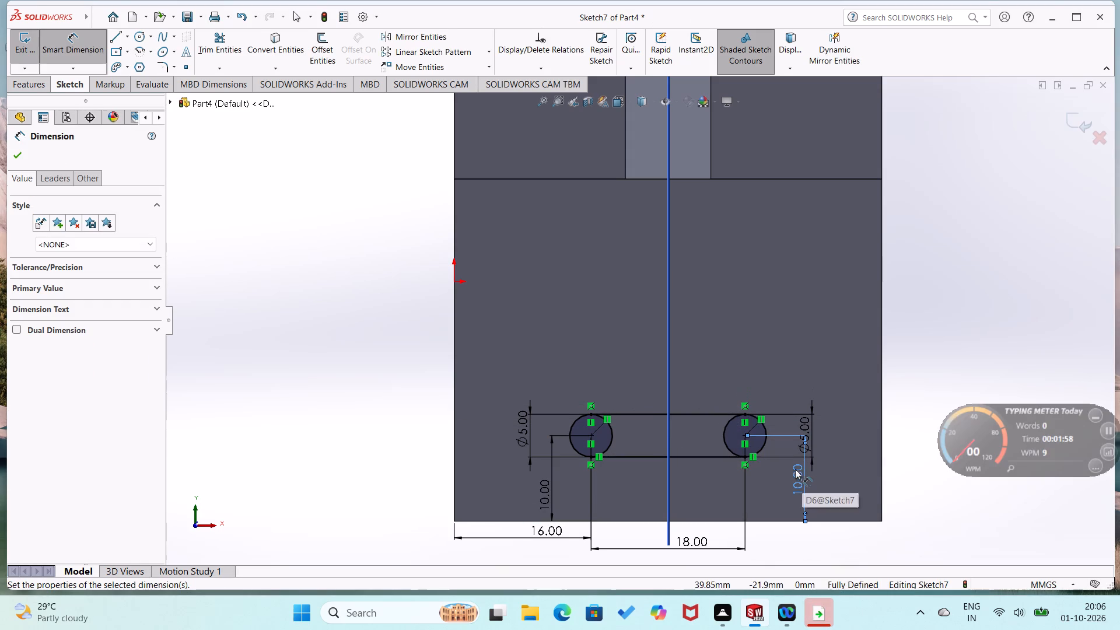
Trim away the inner arcs of both circles, leaving a closed slot outline.
{"action": "left_click", "coordinate": [219, 38]}
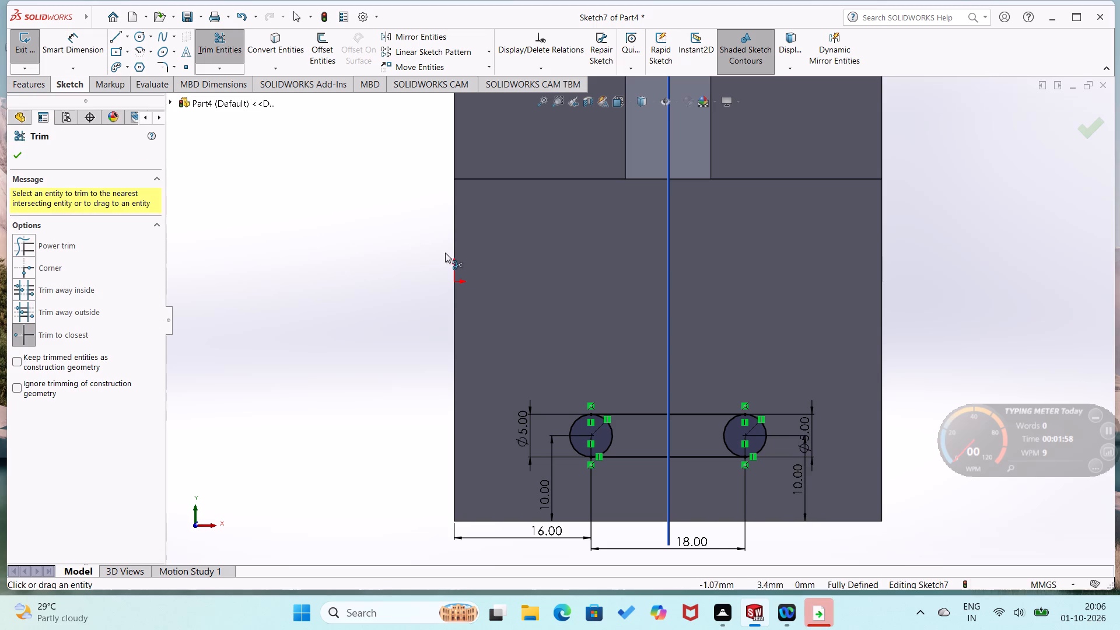
{"action": "left_click", "coordinate": [612, 437]}
{"action": "left_click", "coordinate": [724, 446]}
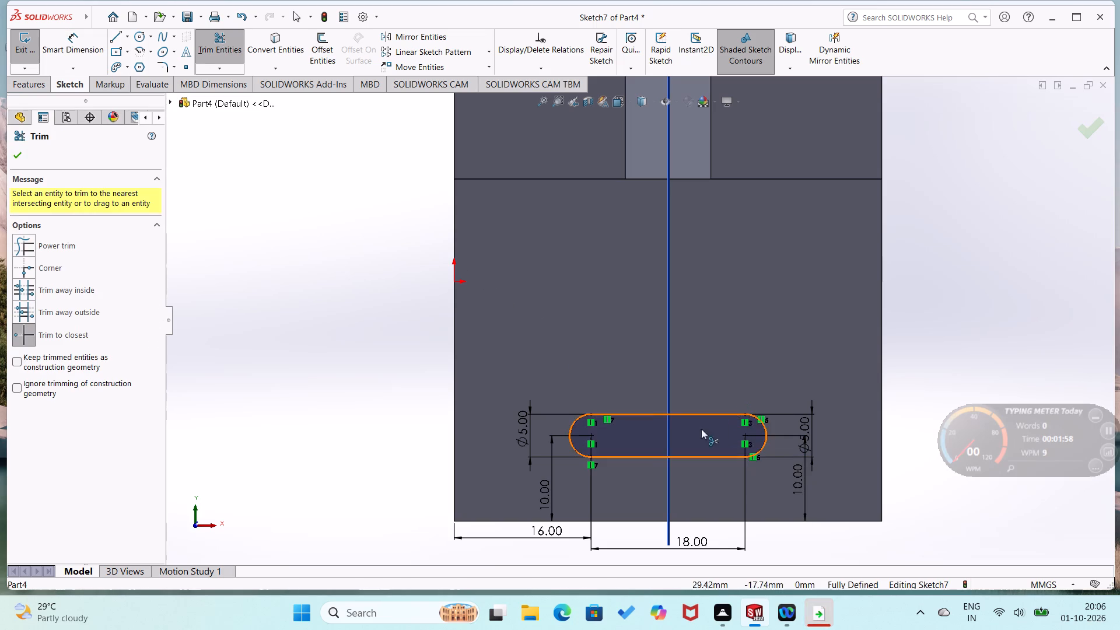
Cut the slot profile through the arm's end plate with a 30 mm mid-plane Extruded Cut.
{"action": "left_click", "coordinate": [41, 83]}
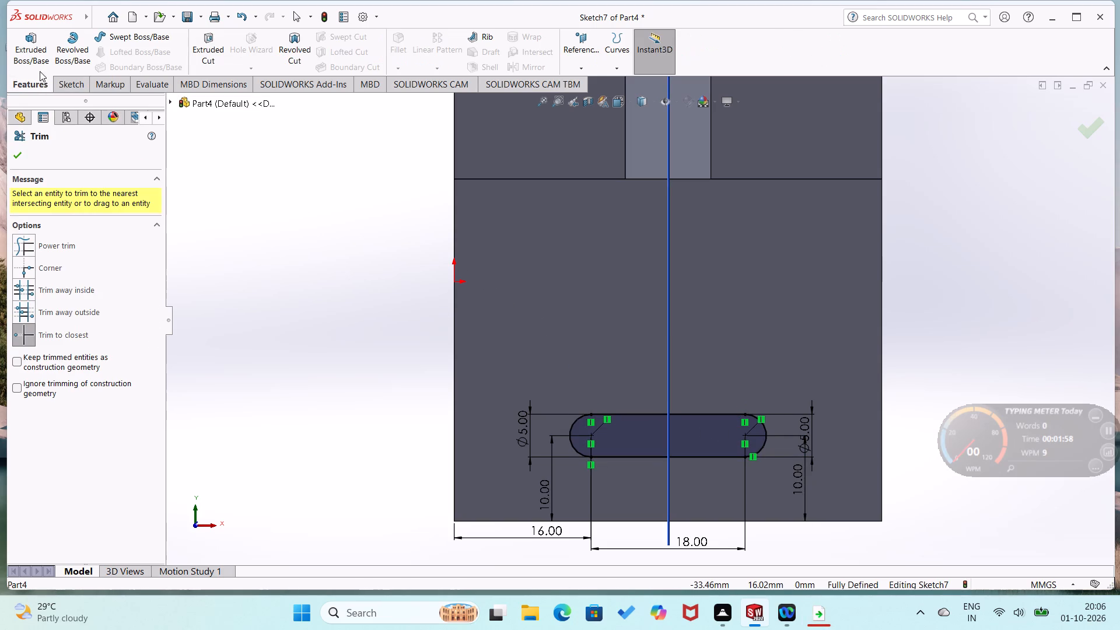
{"action": "left_click", "coordinate": [204, 52]}
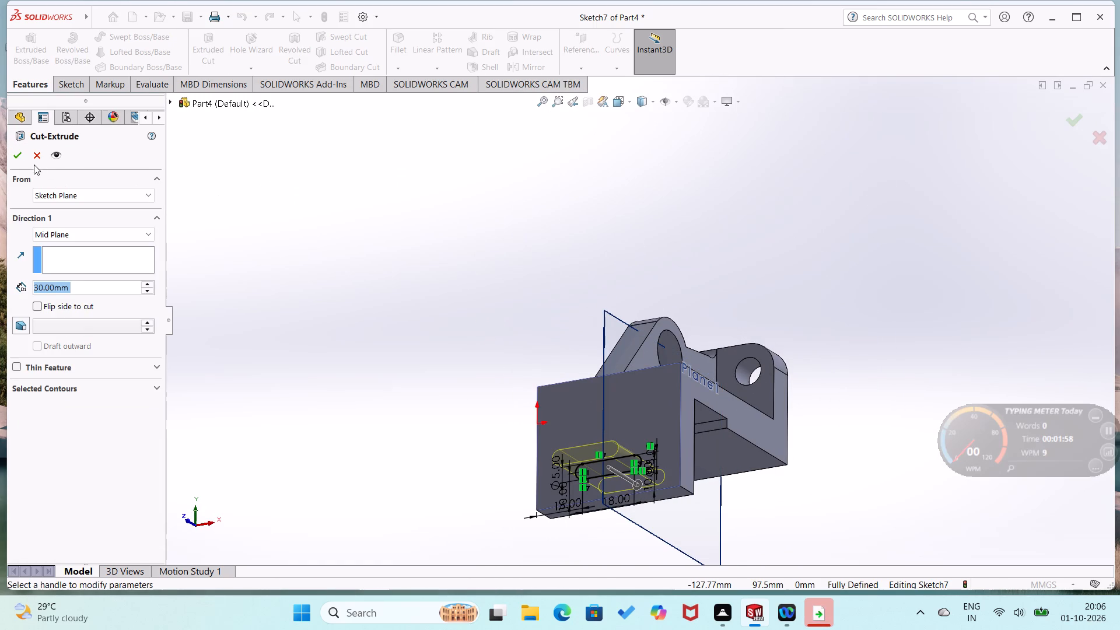
{"action": "left_click", "coordinate": [16, 155]}
{"action": "left_click", "coordinate": [257, 258]}
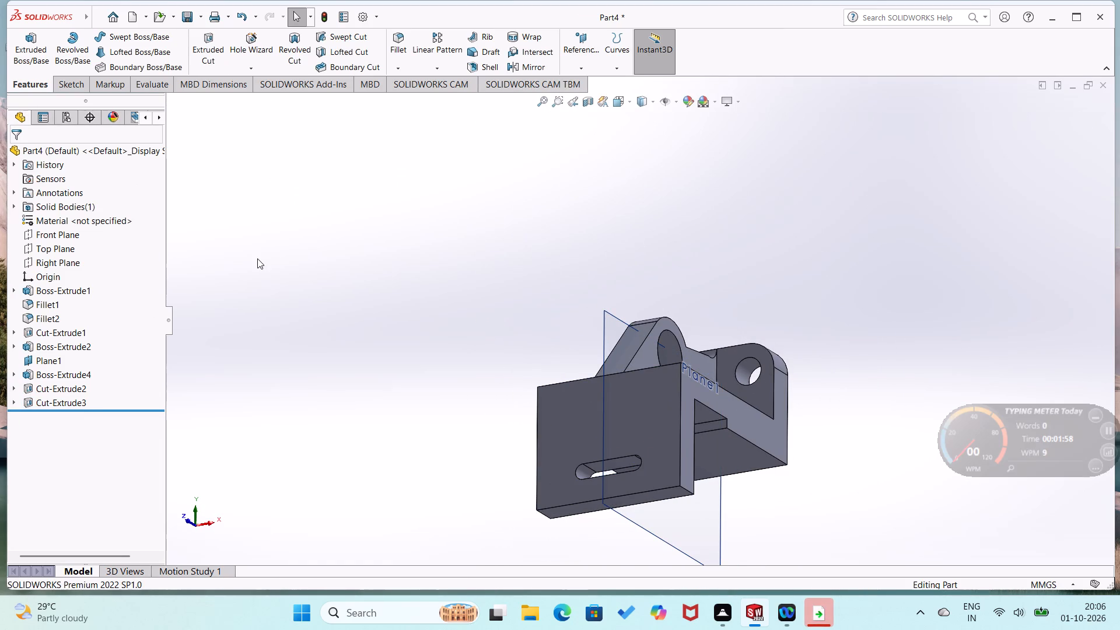
Fillet the lower-left corner edge of the slotted end plate with a 16 mm radius, using full preview.
{"action": "middle_click_drag", "start_coordinate": [342, 337], "coordinate": [416, 197]}
{"action": "left_click", "coordinate": [398, 72]}
{"action": "left_click", "coordinate": [405, 83]}
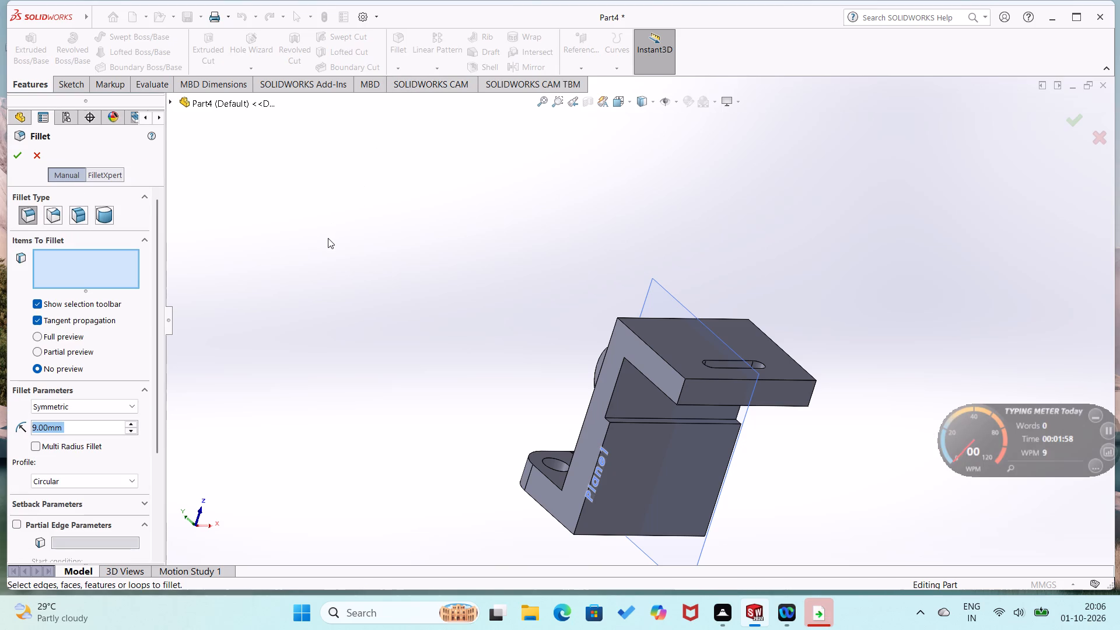
{"action": "type", "text": "16"}
{"action": "key", "text": "Return"}
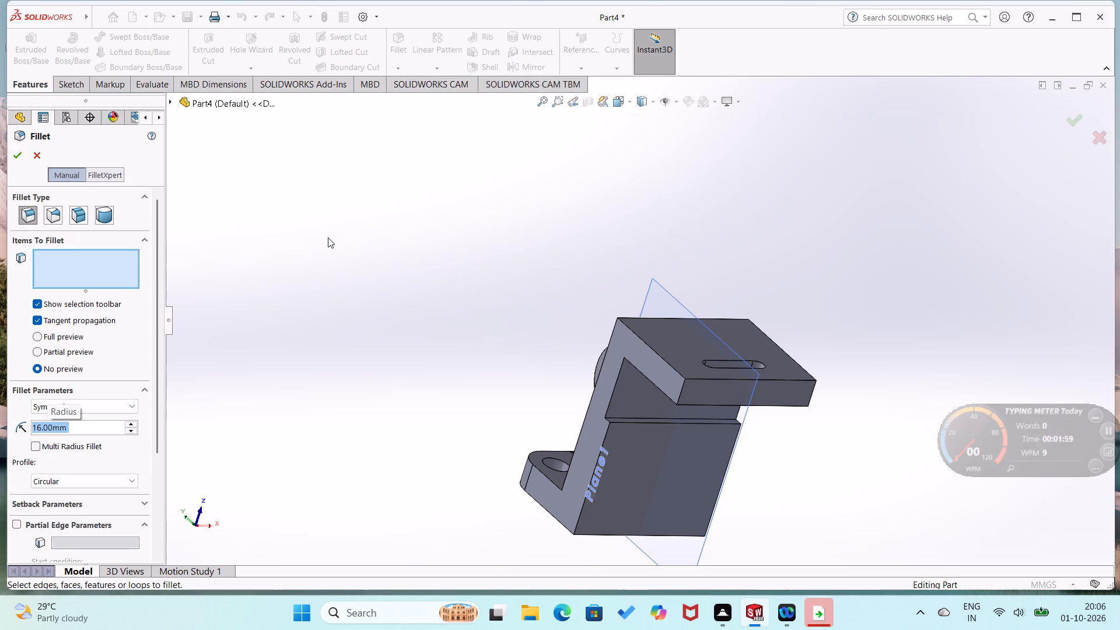
{"action": "left_click", "coordinate": [678, 394]}
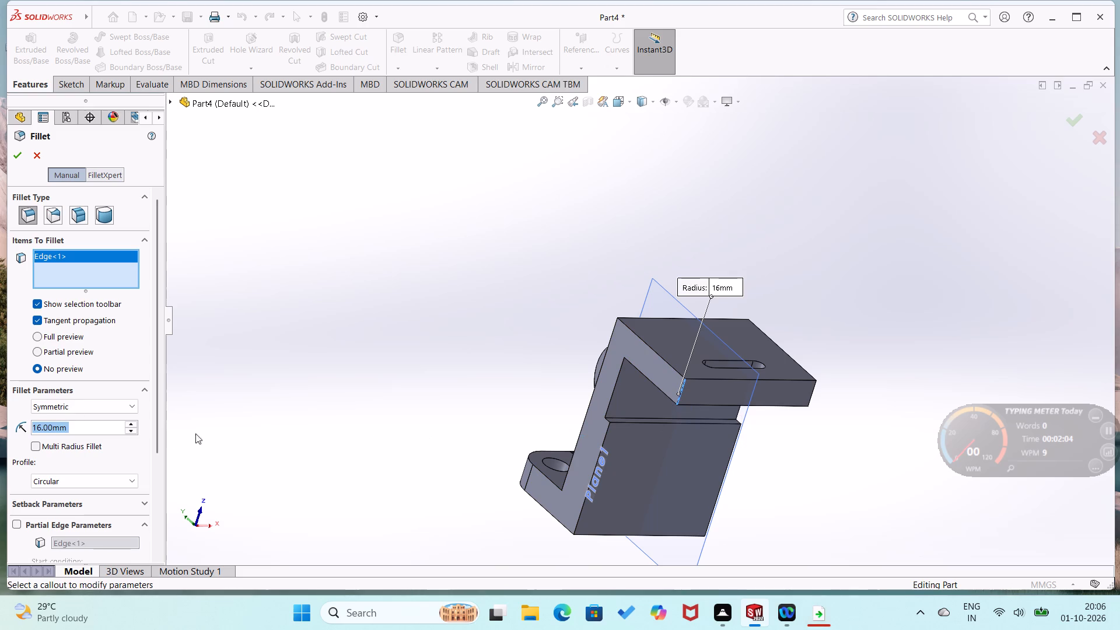
{"action": "scroll", "coordinate": [128, 460], "scroll_direction": "down", "scroll_amount": 1}
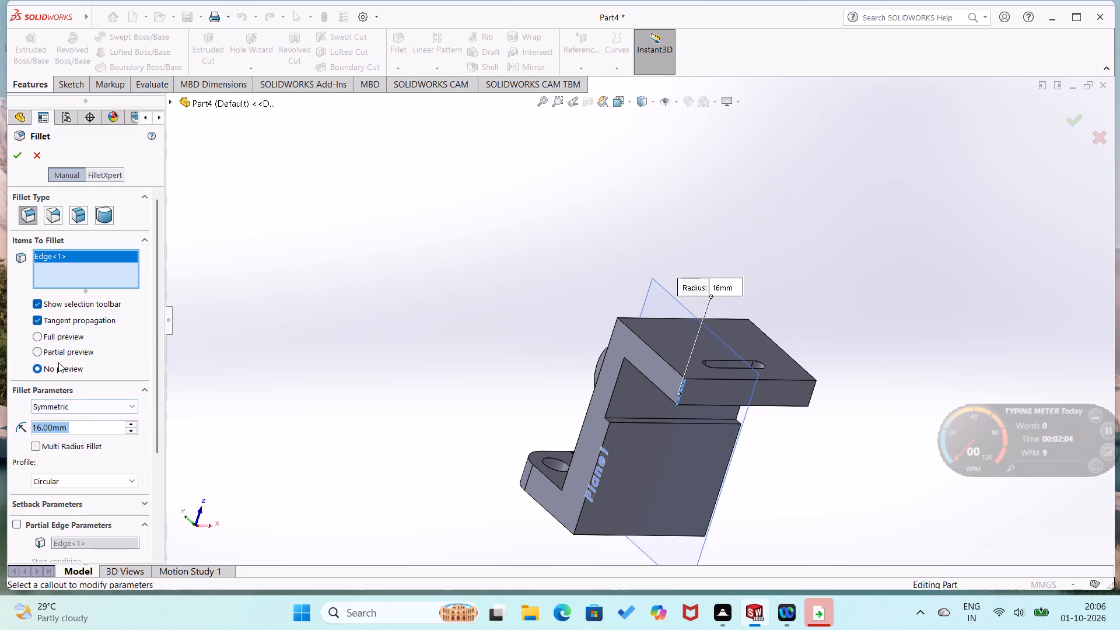
{"action": "left_click", "coordinate": [39, 338]}
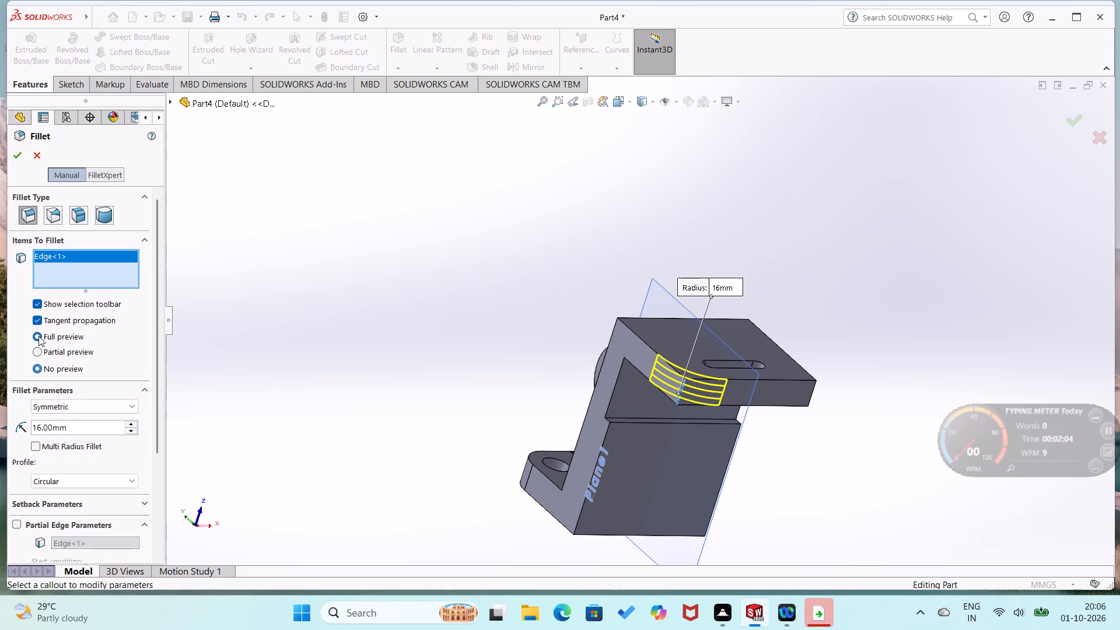
{"action": "middle_click_drag", "start_coordinate": [300, 394], "coordinate": [307, 437]}
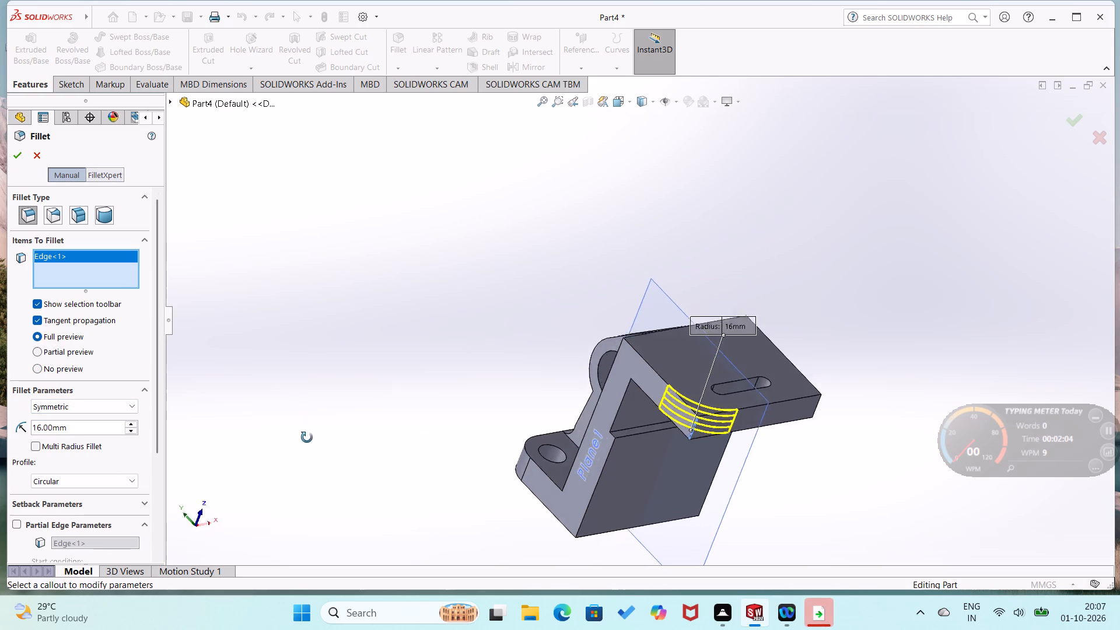
{"action": "middle_click_drag", "start_coordinate": [307, 437], "coordinate": [265, 503]}
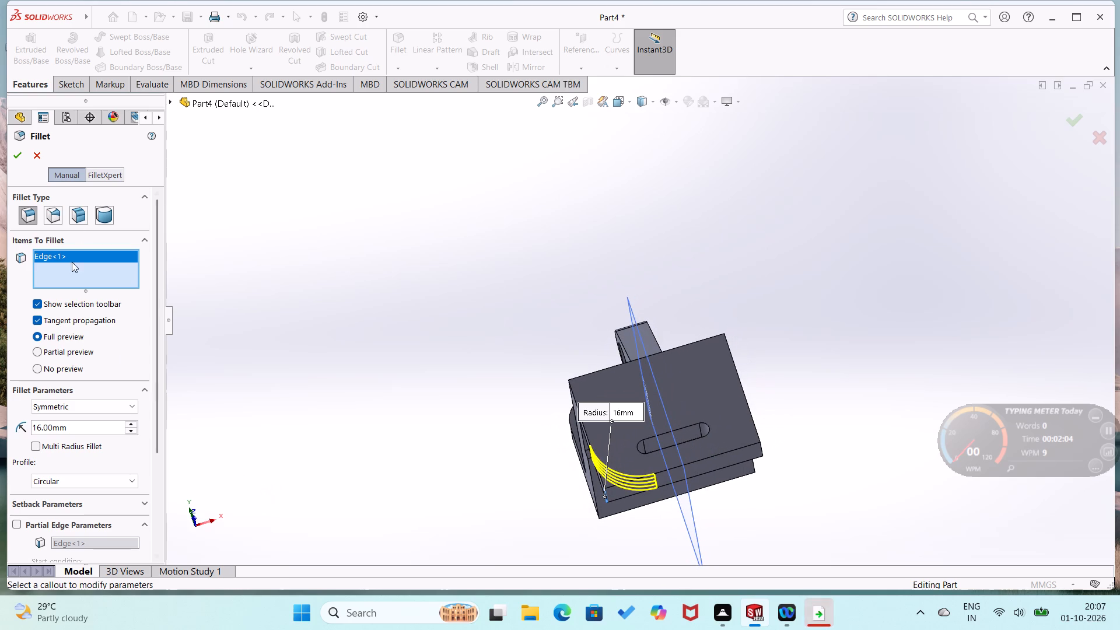
{"action": "left_click", "coordinate": [16, 155]}
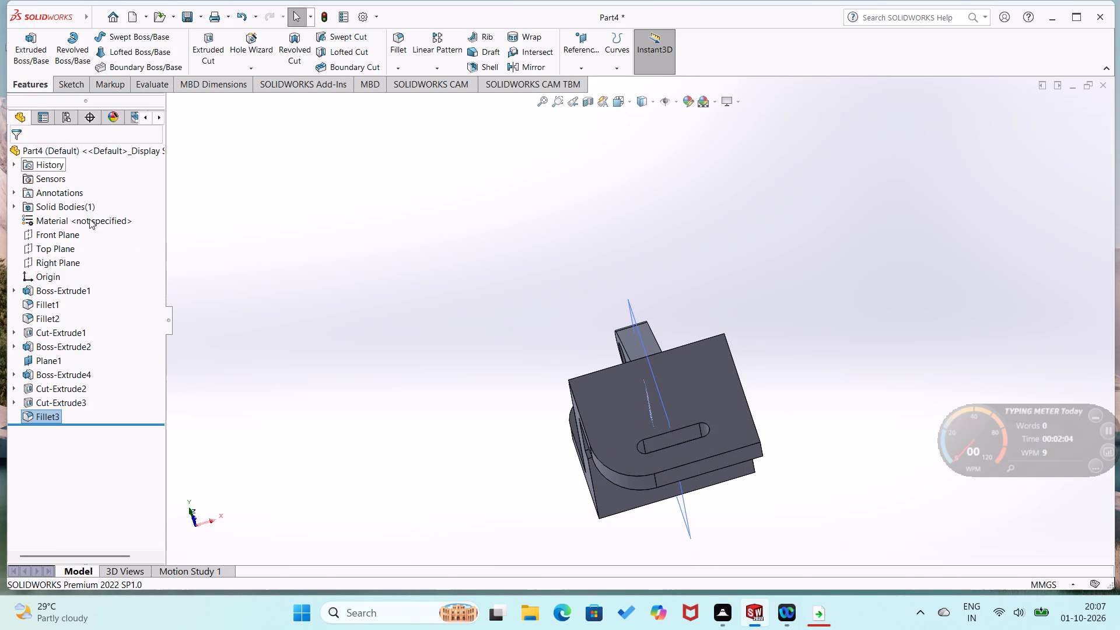
{"action": "left_click", "coordinate": [385, 423]}
Fillet the remaining lower corner edge of the slotted end plate with a 16 mm radius.
{"action": "middle_click_drag", "start_coordinate": [407, 418], "coordinate": [371, 439]}
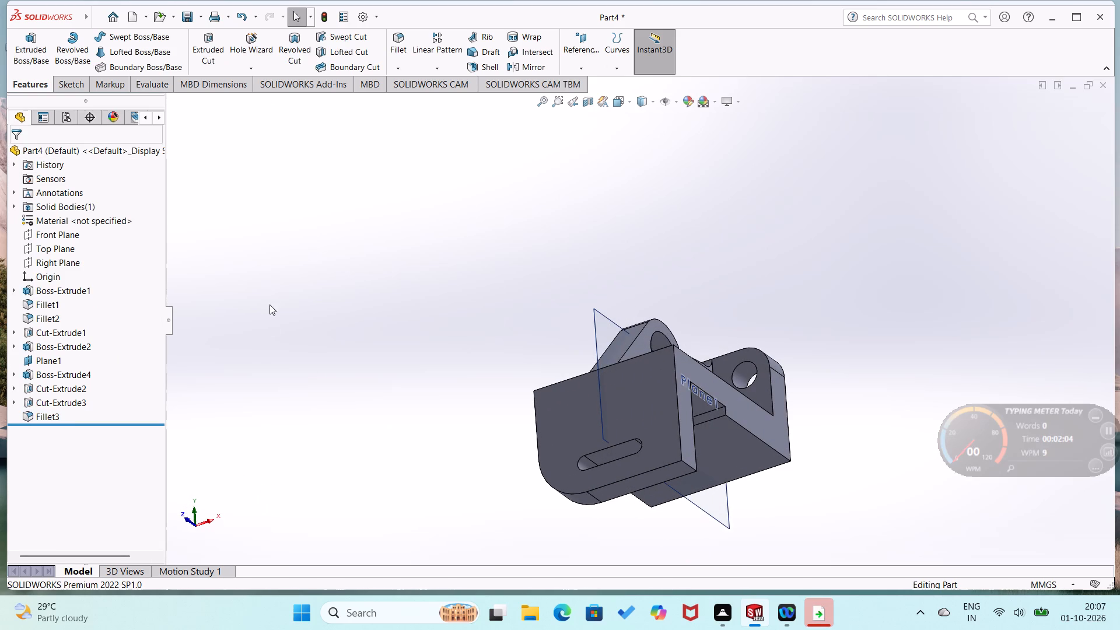
{"action": "left_click", "coordinate": [402, 68]}
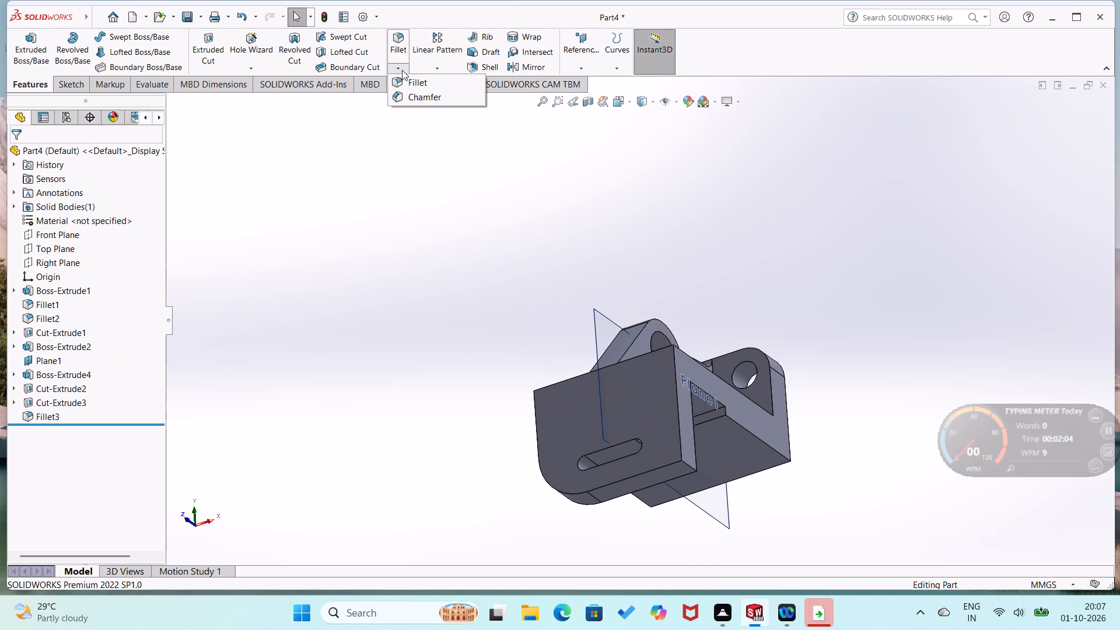
{"action": "left_click", "coordinate": [402, 83]}
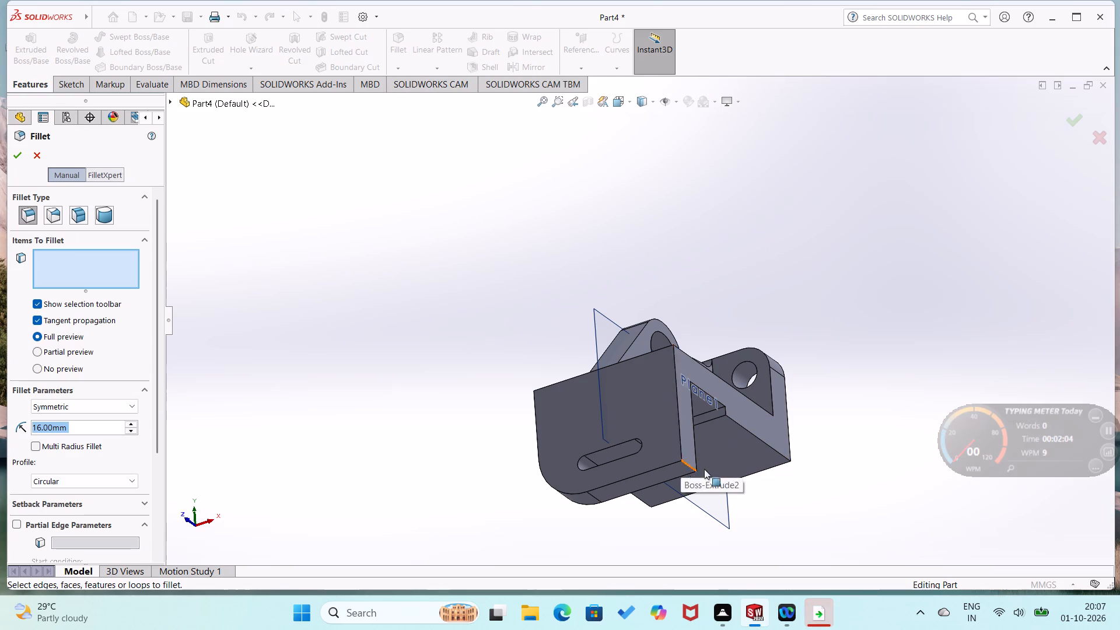
{"action": "left_click", "coordinate": [688, 466]}
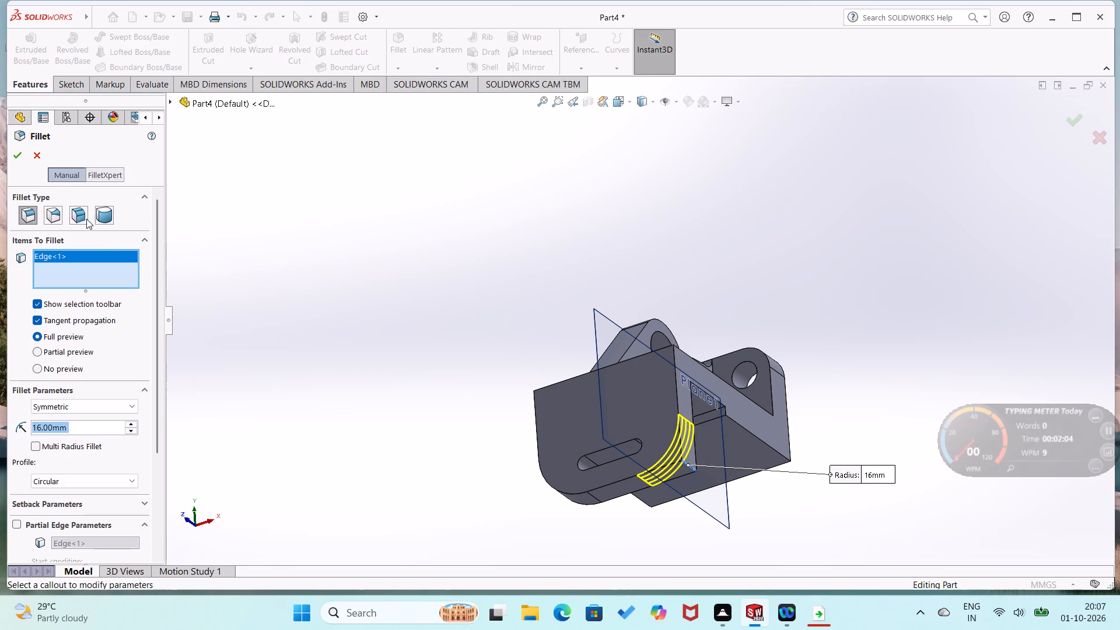
{"action": "left_click", "coordinate": [13, 152]}
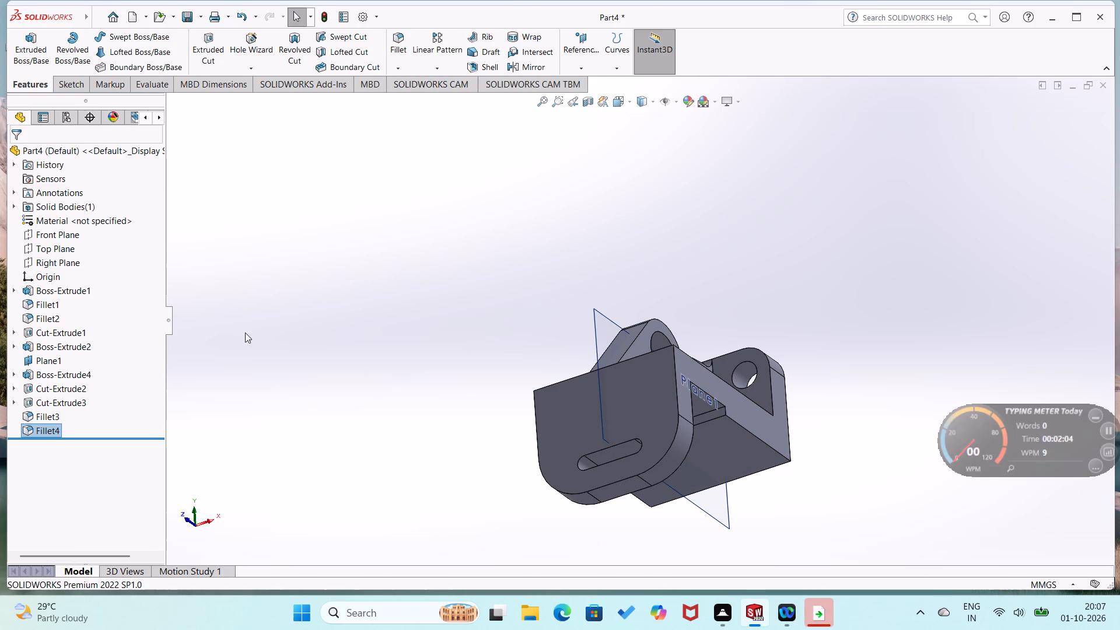
{"action": "left_click", "coordinate": [269, 348]}
Check the finished bracket and close the part without saving its changes.
{"action": "middle_click_drag", "start_coordinate": [289, 367], "coordinate": [414, 497]}
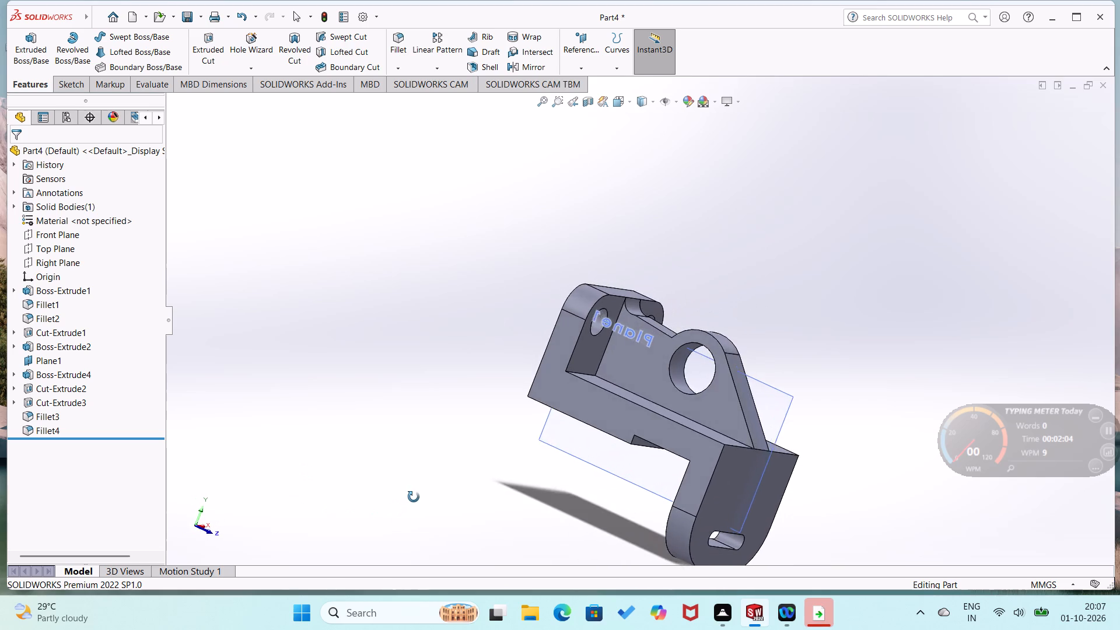
{"action": "middle_click_drag", "start_coordinate": [414, 497], "coordinate": [431, 462]}
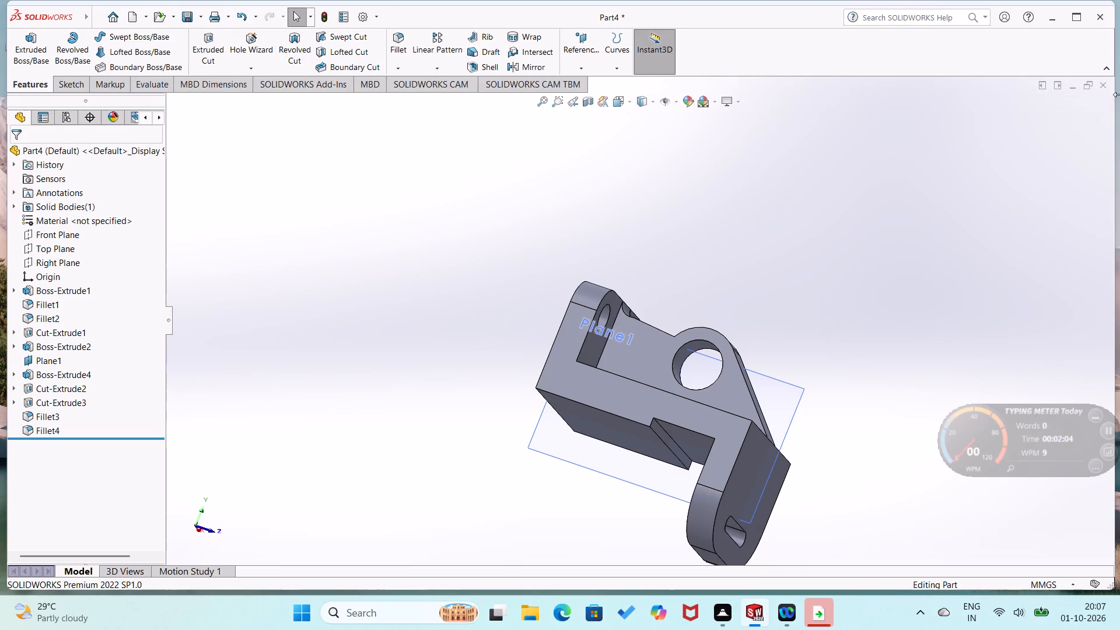
{"action": "left_click", "coordinate": [1099, 83]}
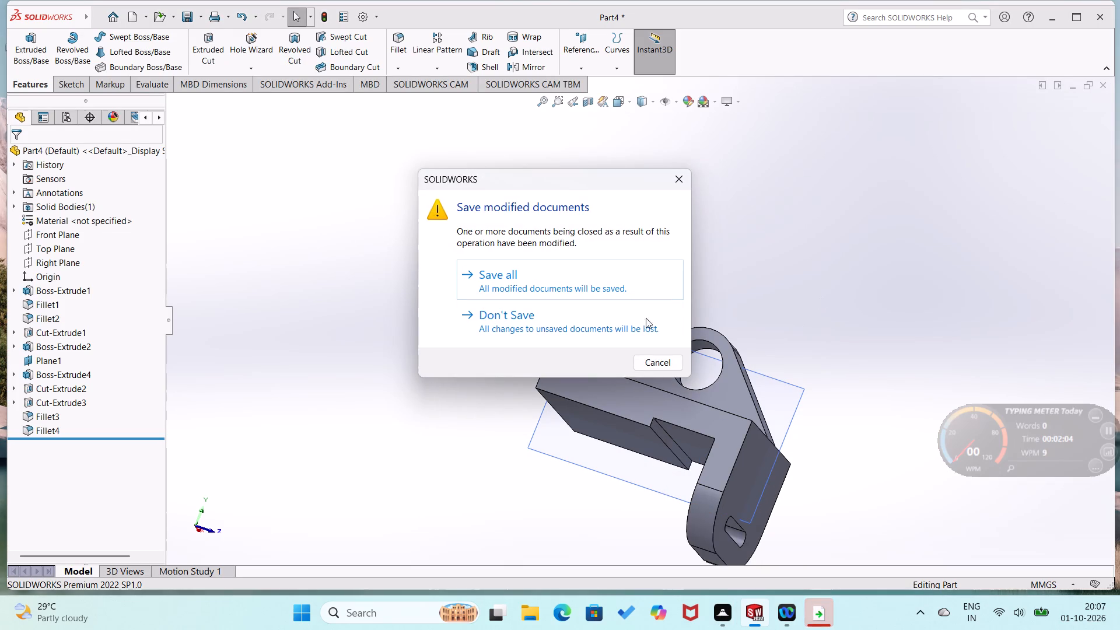
{"action": "left_click", "coordinate": [633, 327]}
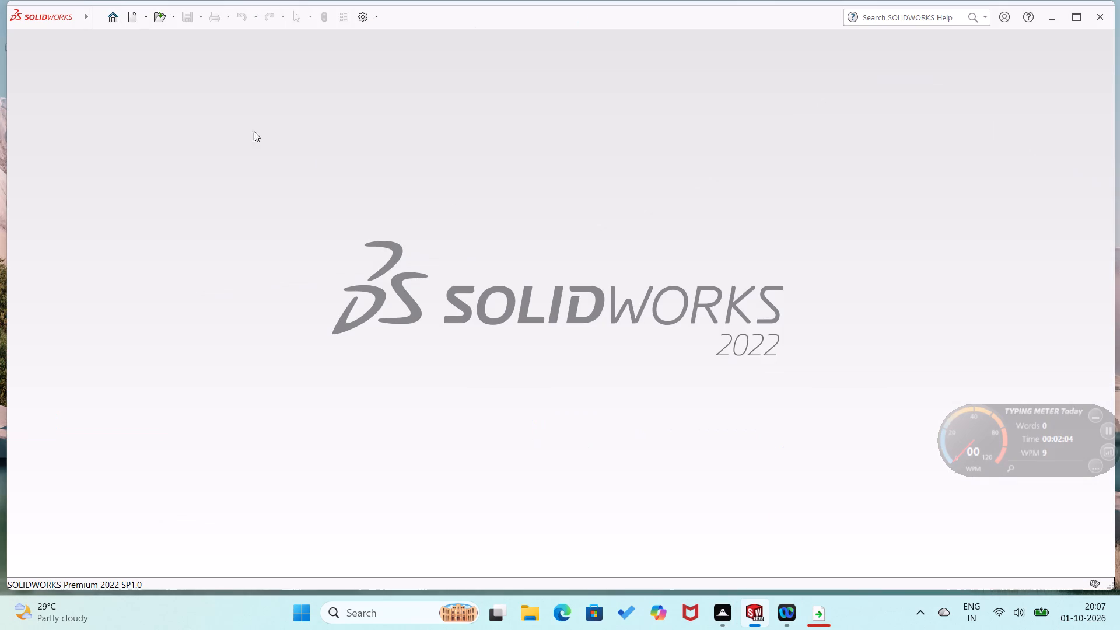
Create a new part document.
{"action": "left_click", "coordinate": [116, 18]}
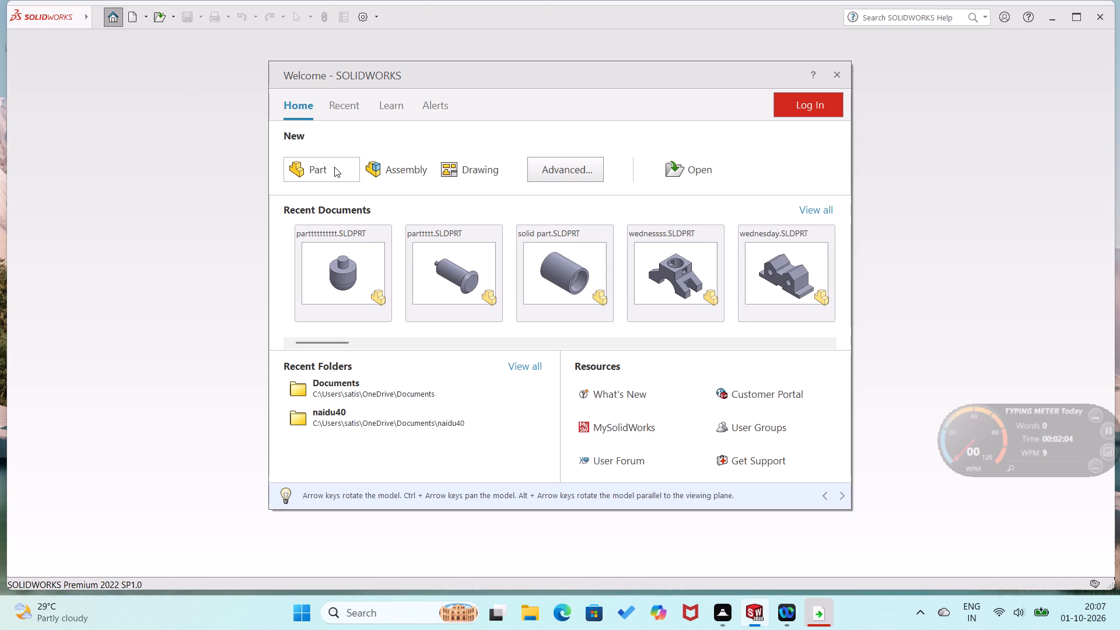
{"action": "left_click", "coordinate": [331, 165]}
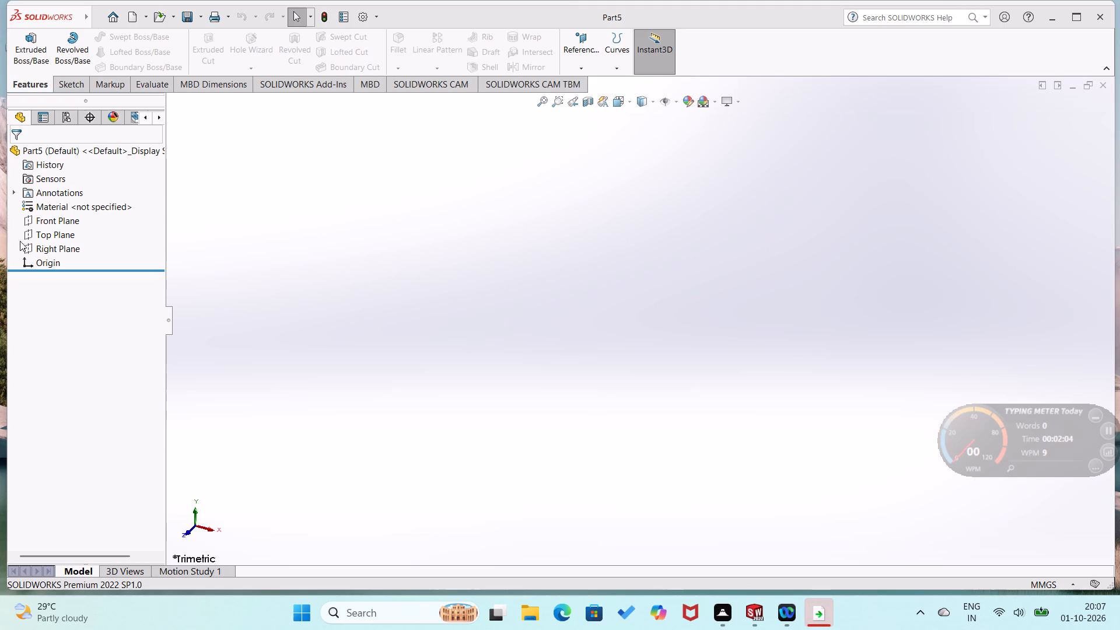
Sketch a closed rectangle of lines about 296 x 117 mm on the Top Plane, with its lower-left corner at the origin.
{"action": "right_click", "coordinate": [50, 235]}
{"action": "left_click", "coordinate": [57, 216]}
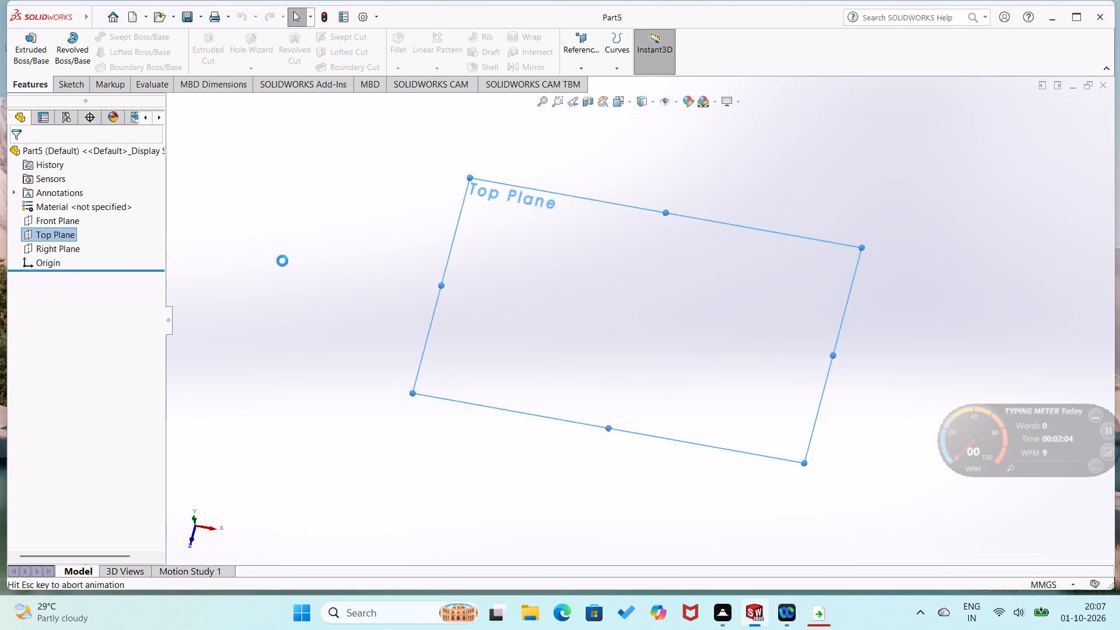
{"action": "left_click_drag", "start_coordinate": [740, 367], "coordinate": [629, 380]}
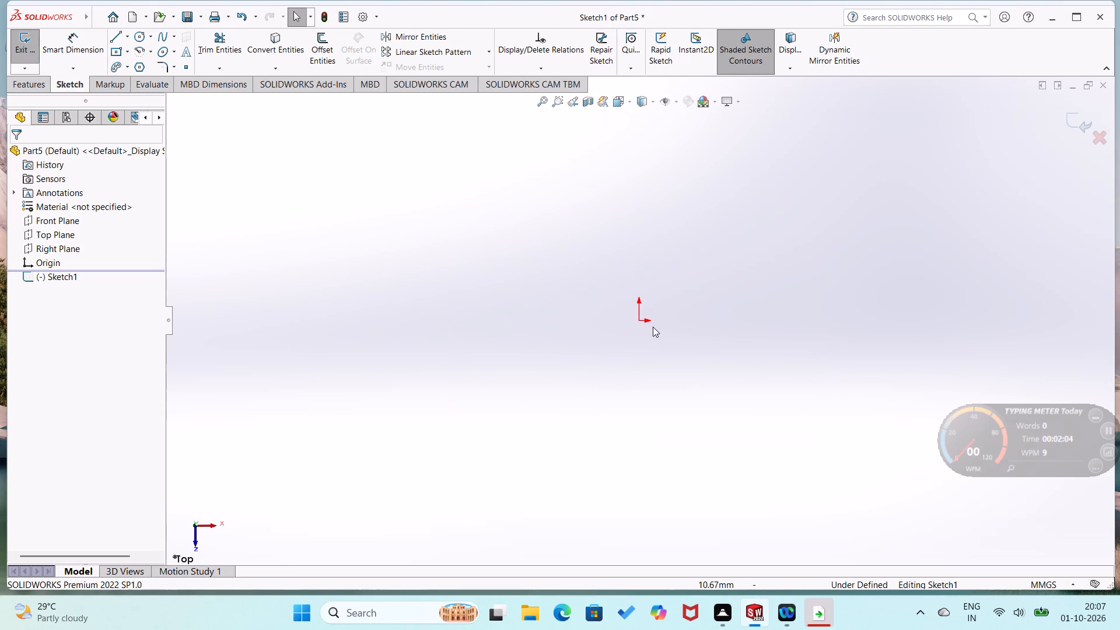
{"action": "right_click_drag", "start_coordinate": [645, 351], "coordinate": [535, 360]}
{"action": "left_click_drag", "start_coordinate": [640, 320], "coordinate": [639, 314]}
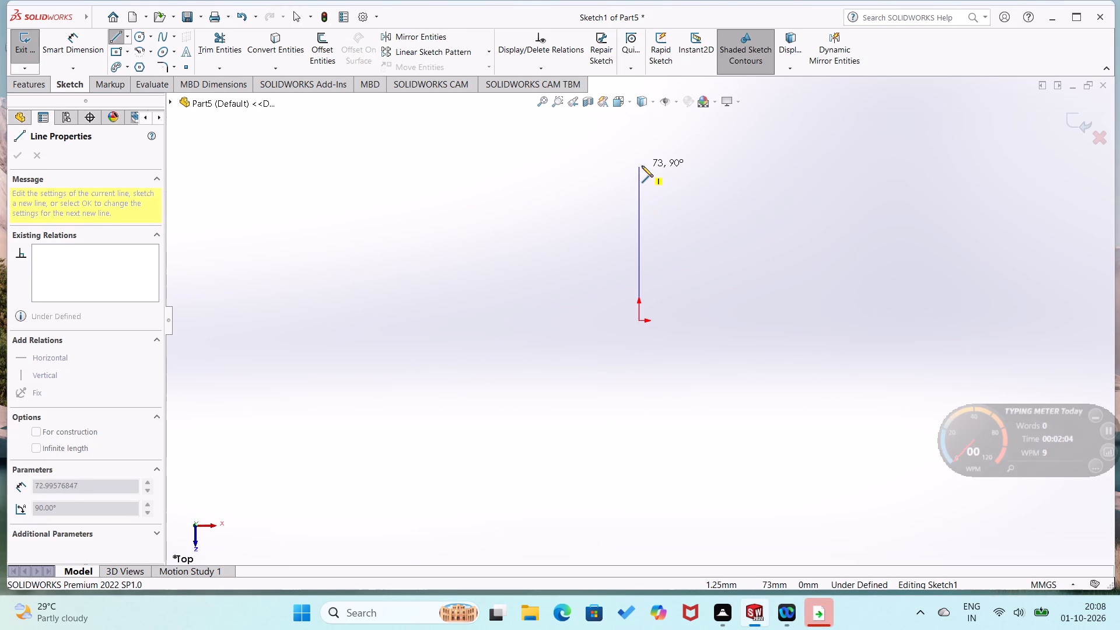
{"action": "scroll", "coordinate": [642, 166], "scroll_direction": "up", "scroll_amount": 2}
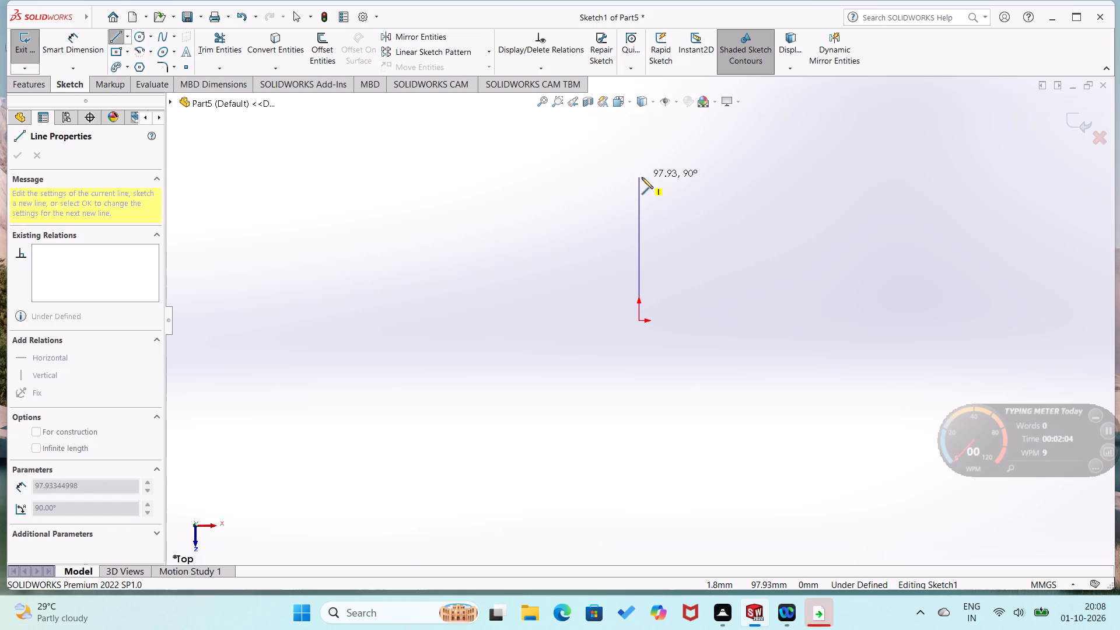
{"action": "left_click", "coordinate": [640, 146]}
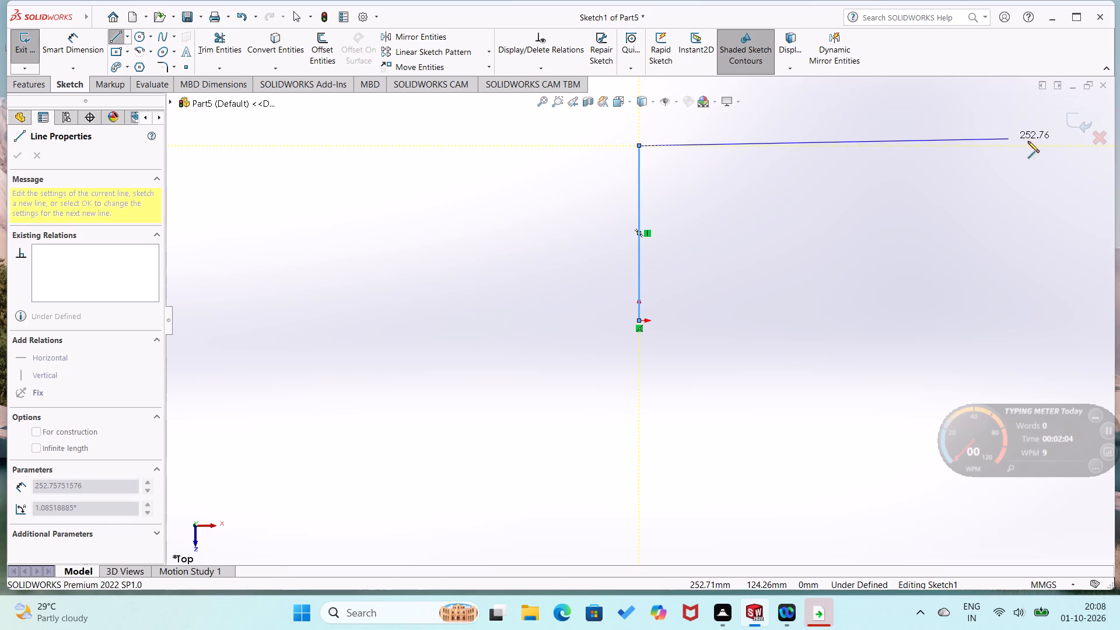
{"action": "left_click", "coordinate": [1072, 144]}
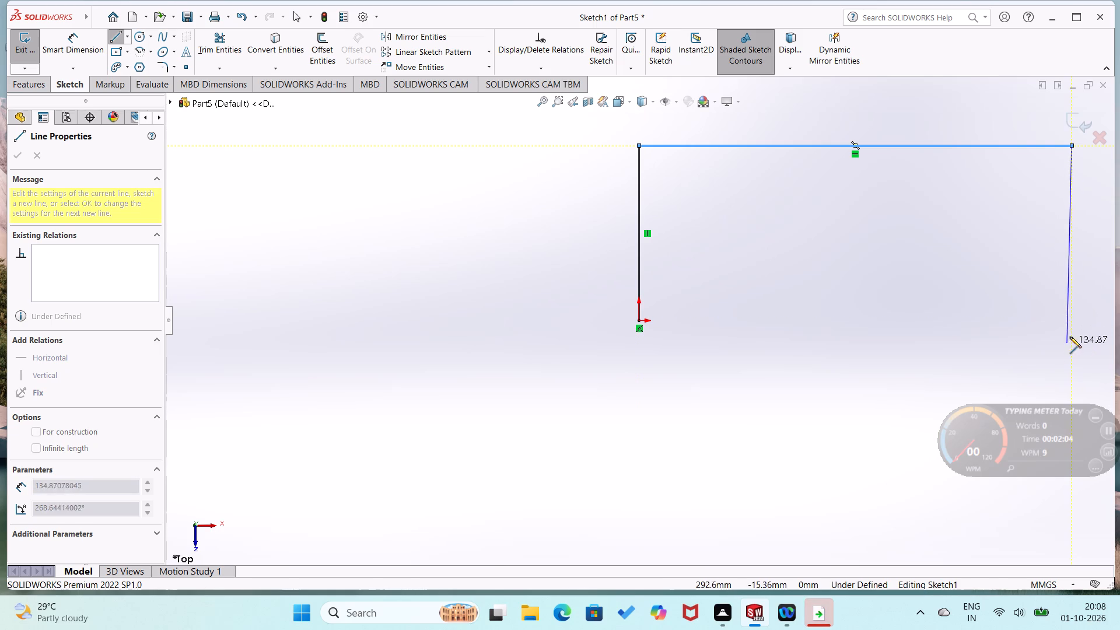
{"action": "left_click", "coordinate": [1070, 319]}
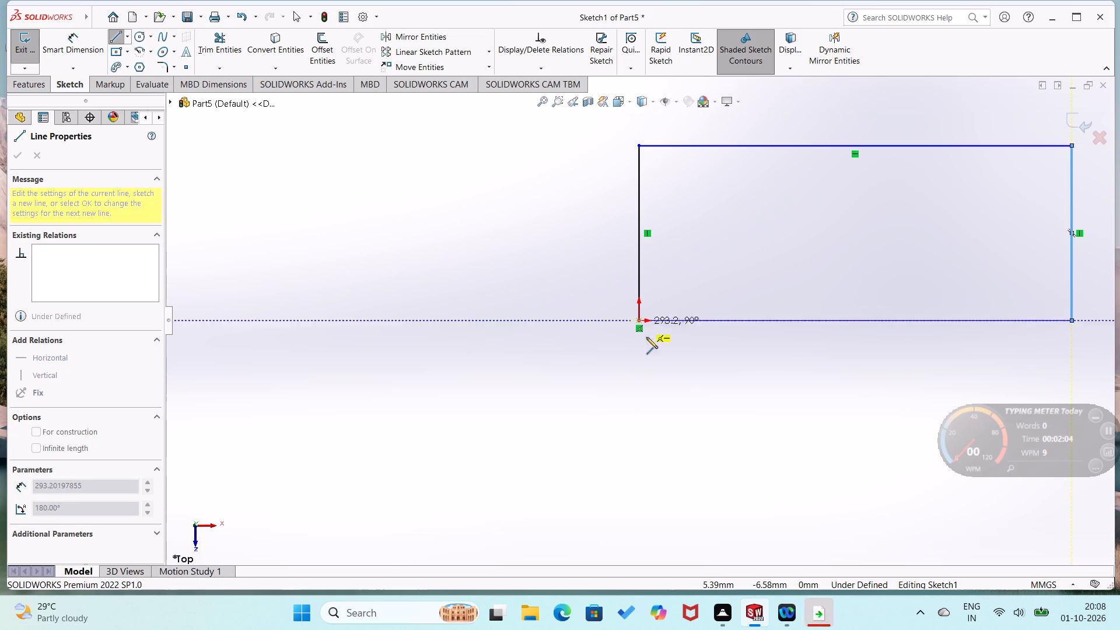
{"action": "left_click", "coordinate": [638, 322]}
Dimension the rectangle 290 mm long and 100 mm wide.
{"action": "right_click_drag", "start_coordinate": [610, 356], "coordinate": [628, 252]}
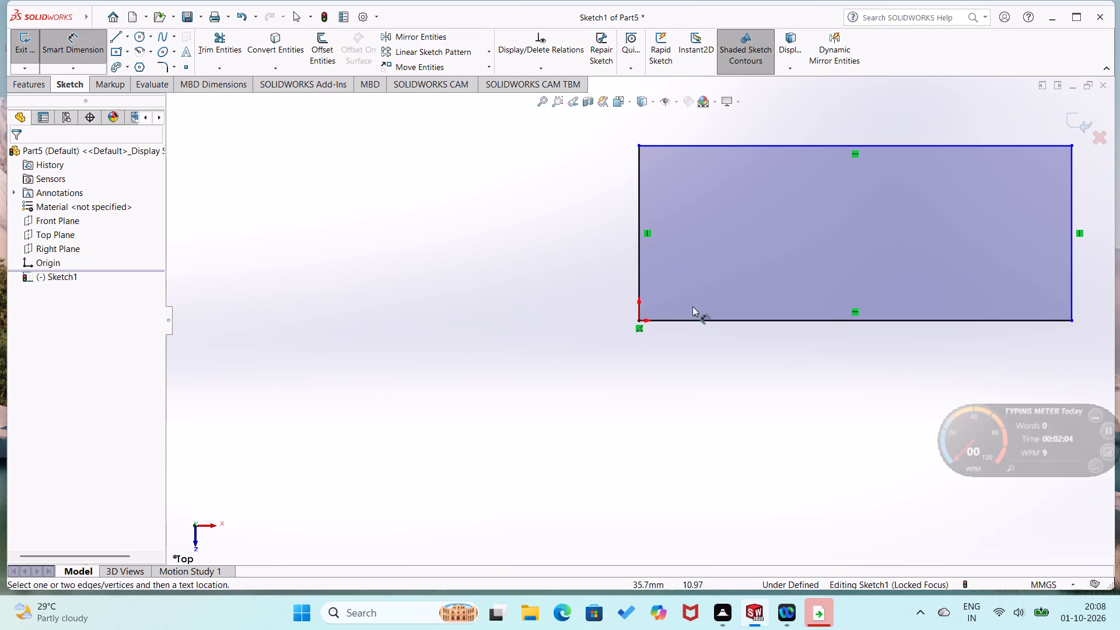
{"action": "left_click", "coordinate": [712, 320]}
{"action": "left_click", "coordinate": [720, 349]}
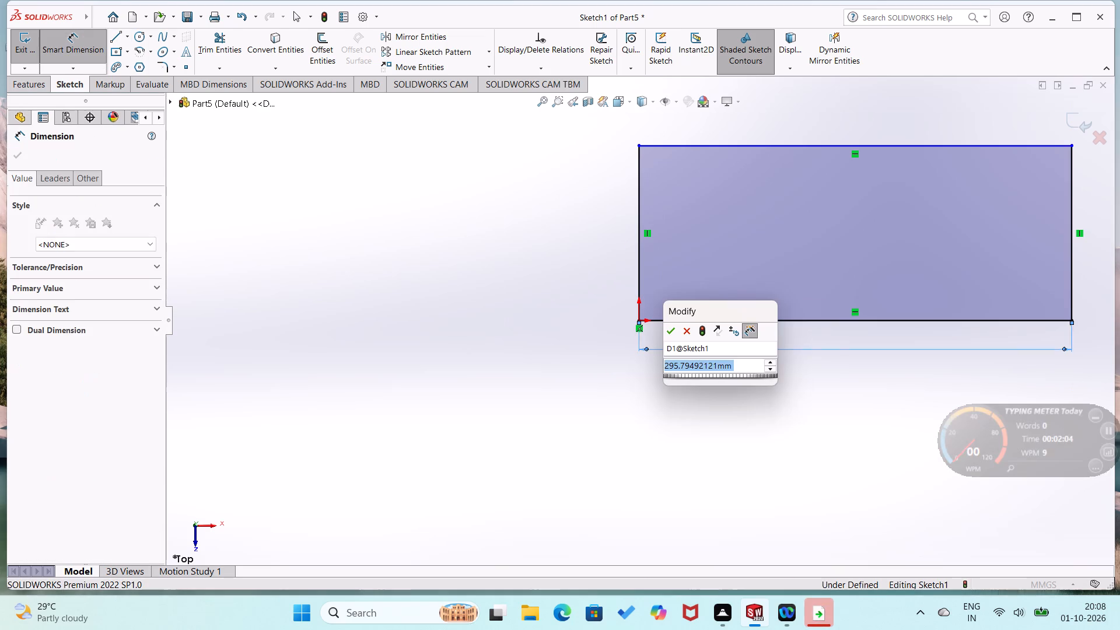
{"action": "type", "text": "290"}
{"action": "key", "text": "Return"}
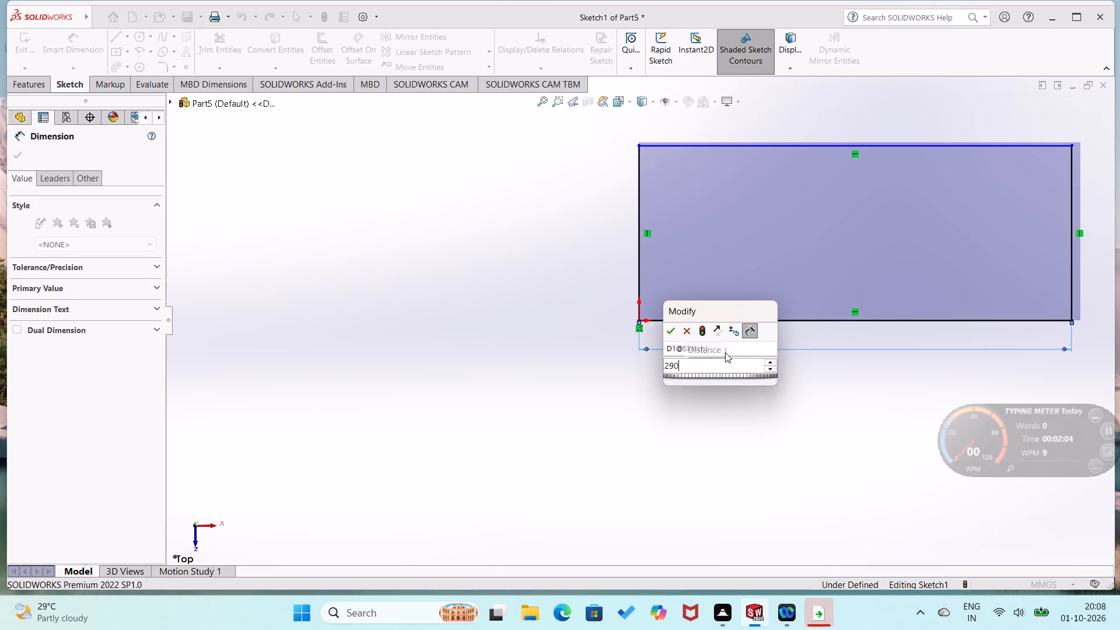
{"action": "left_click", "coordinate": [638, 277]}
{"action": "left_click", "coordinate": [622, 281]}
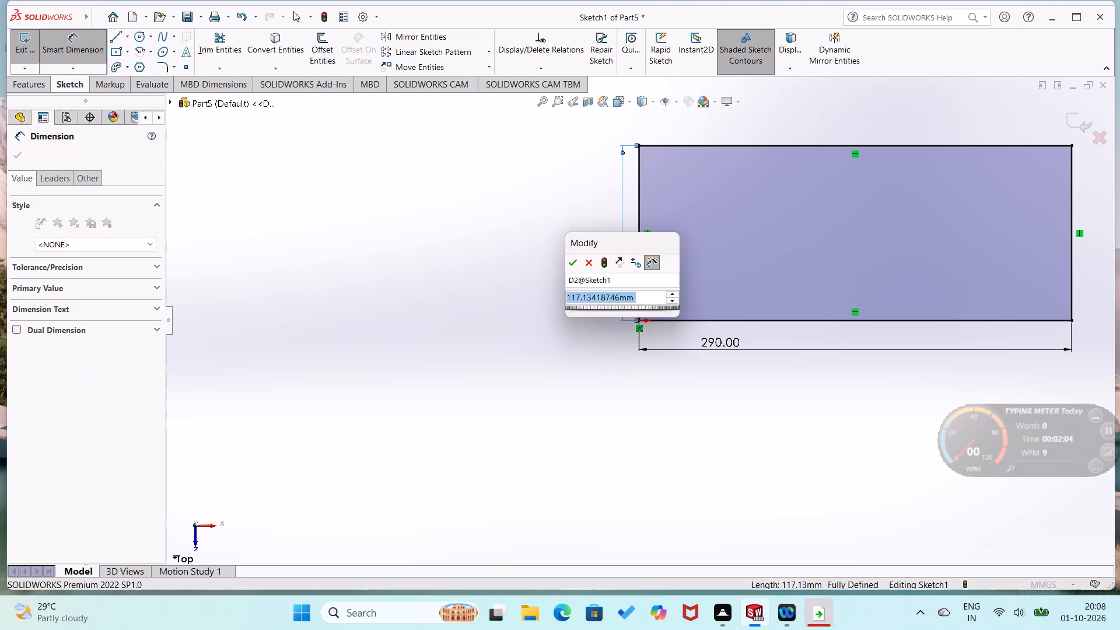
{"action": "type", "text": "100"}
{"action": "key", "text": "Return"}
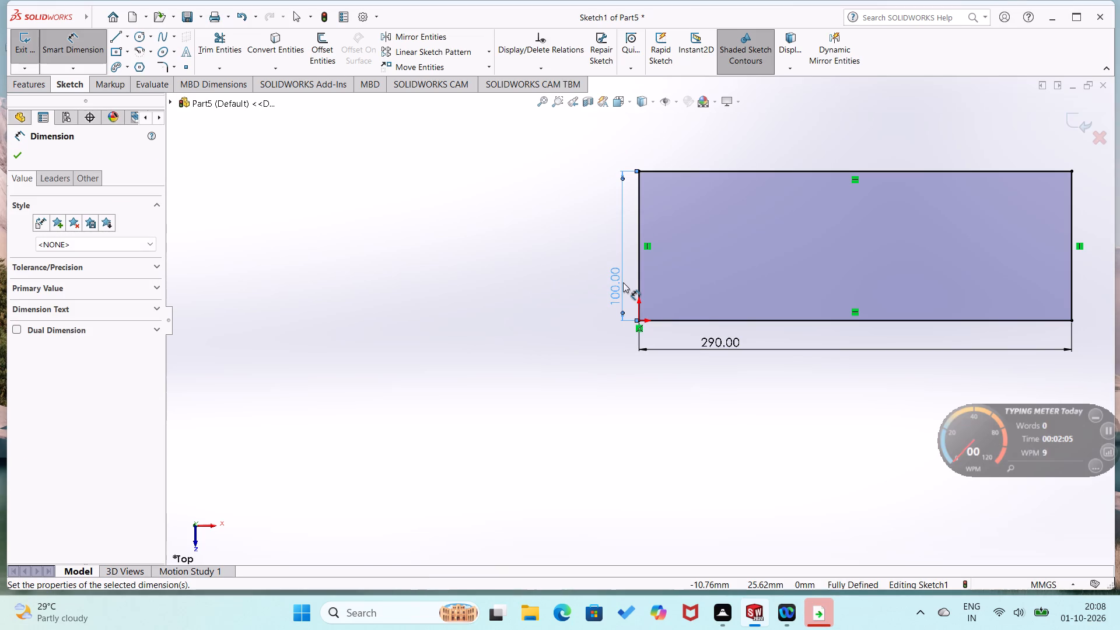
{"action": "left_click", "coordinate": [513, 337]}
Extrude the rectangle as a Blind boss 30 mm deep.
{"action": "left_click", "coordinate": [26, 82]}
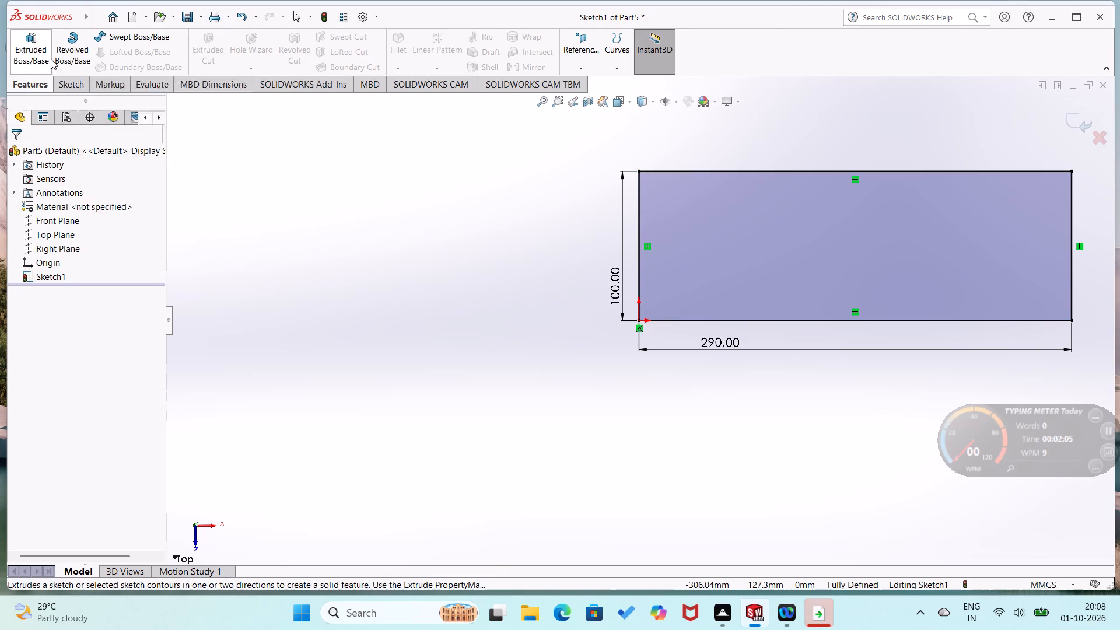
{"action": "left_click", "coordinate": [31, 55]}
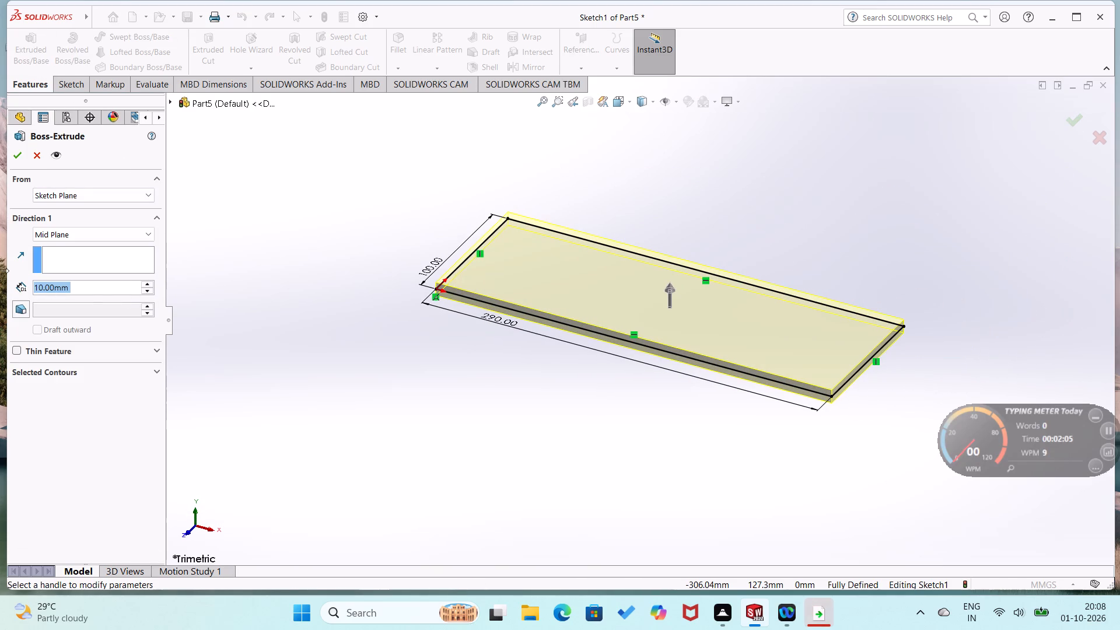
{"action": "left_click", "coordinate": [145, 229]}
{"action": "left_click", "coordinate": [142, 250]}
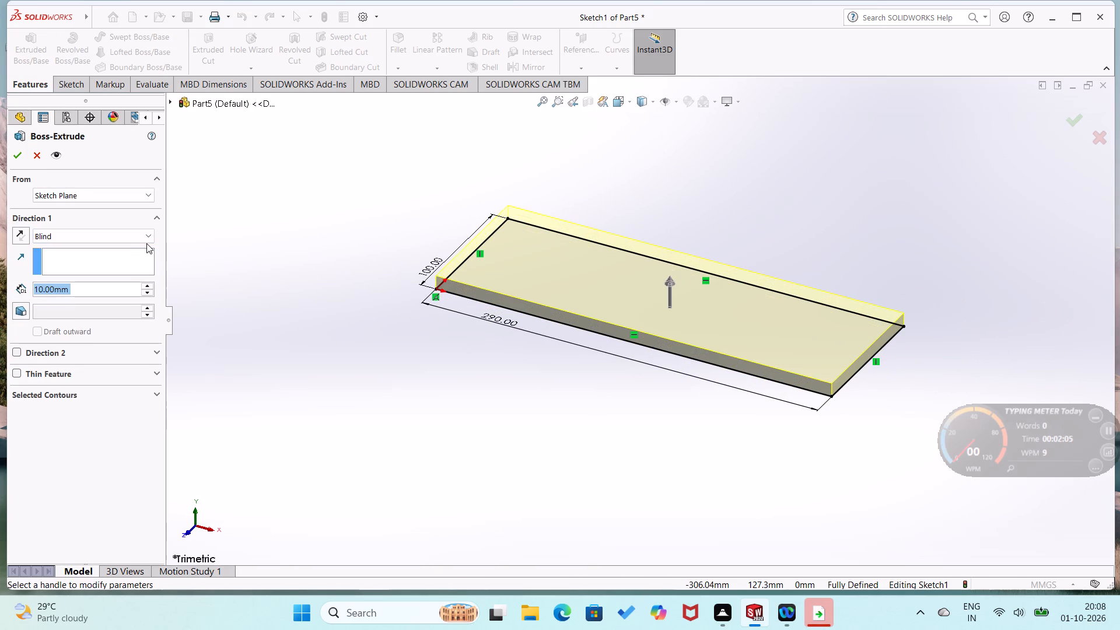
{"action": "double_click", "coordinate": [146, 282]}
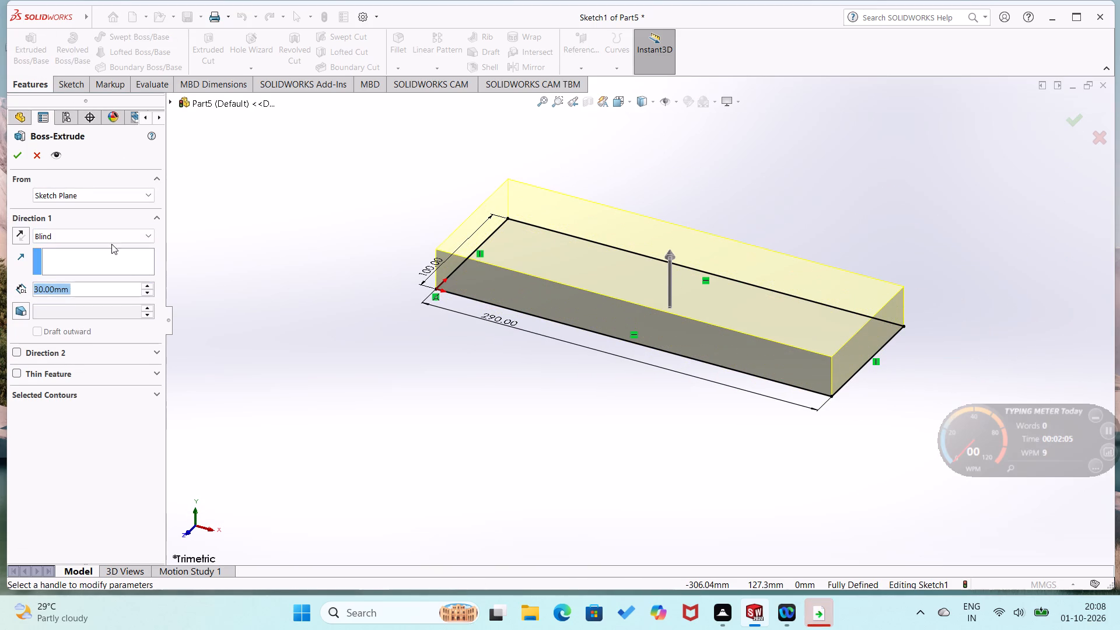
{"action": "left_click", "coordinate": [22, 157]}
{"action": "left_click", "coordinate": [268, 278]}
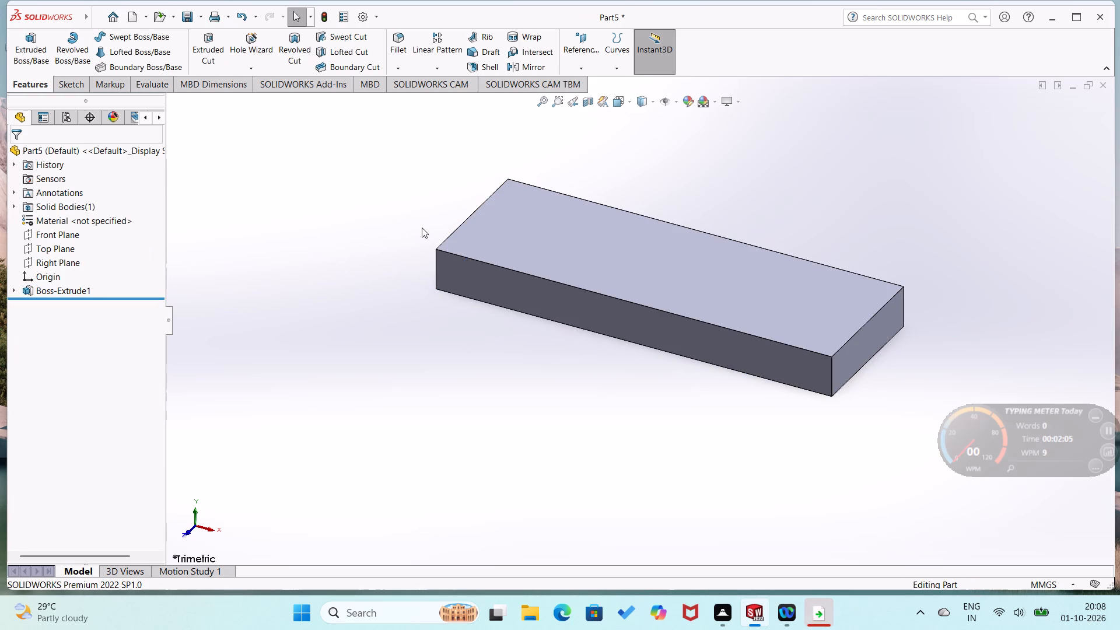
Sketch two level circles on the plate's top face, about 11.5 mm radius near the origin end and 15.7 mm near the other.
{"action": "right_click", "coordinate": [512, 245]}
{"action": "left_click", "coordinate": [540, 223]}
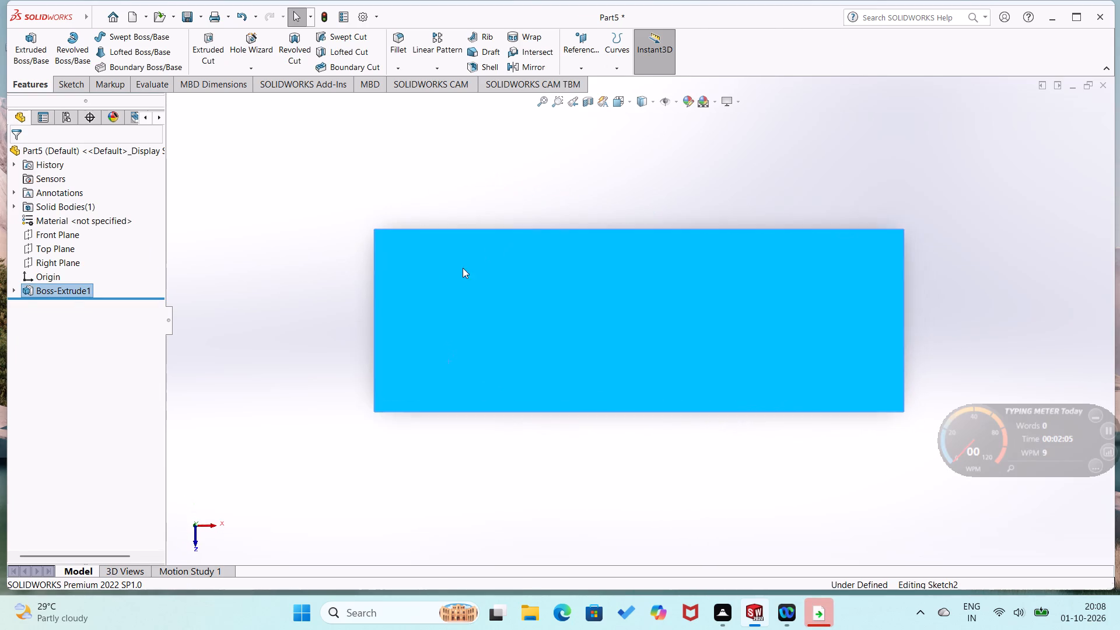
{"action": "left_click", "coordinate": [311, 310]}
{"action": "right_click_drag", "start_coordinate": [308, 325], "coordinate": [444, 292]}
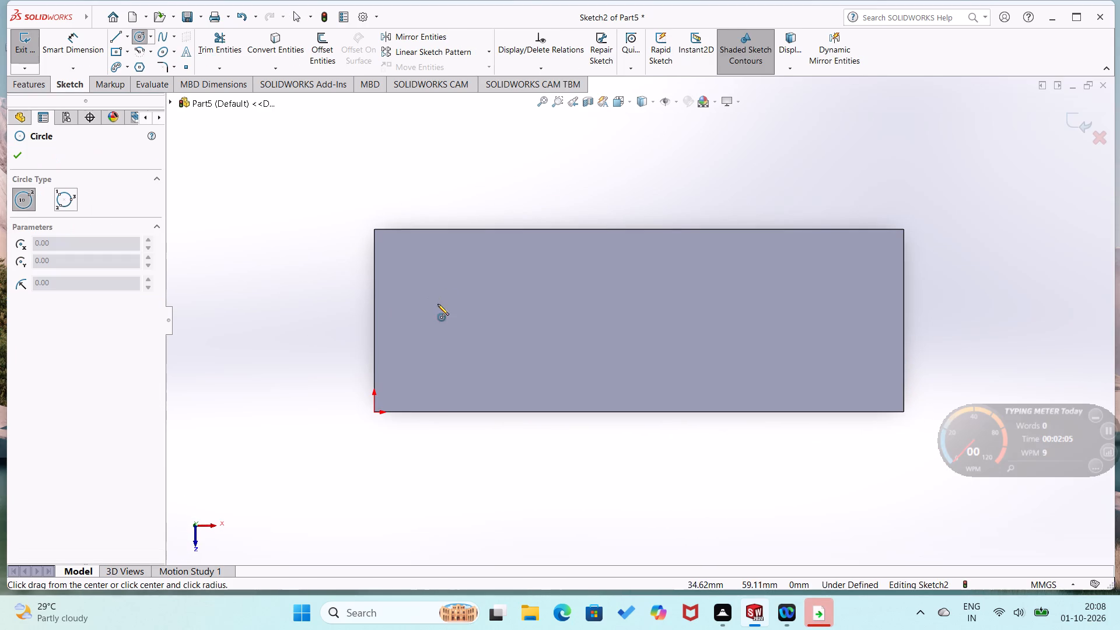
{"action": "scroll", "coordinate": [442, 314], "scroll_direction": "up", "scroll_amount": 1}
{"action": "left_click", "coordinate": [471, 311]}
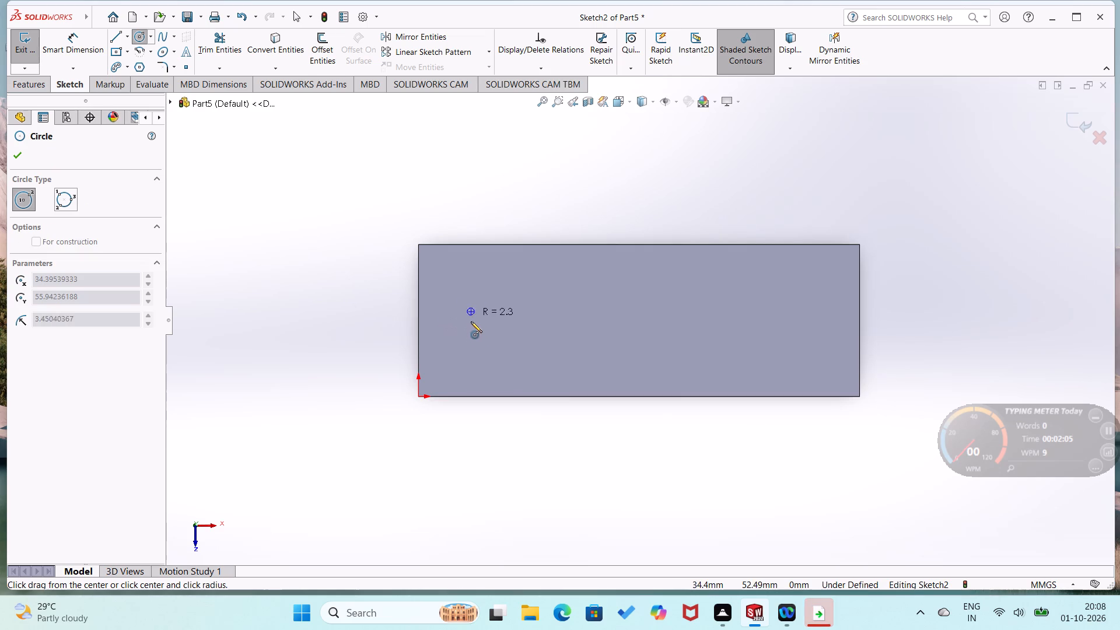
{"action": "left_click", "coordinate": [474, 329]}
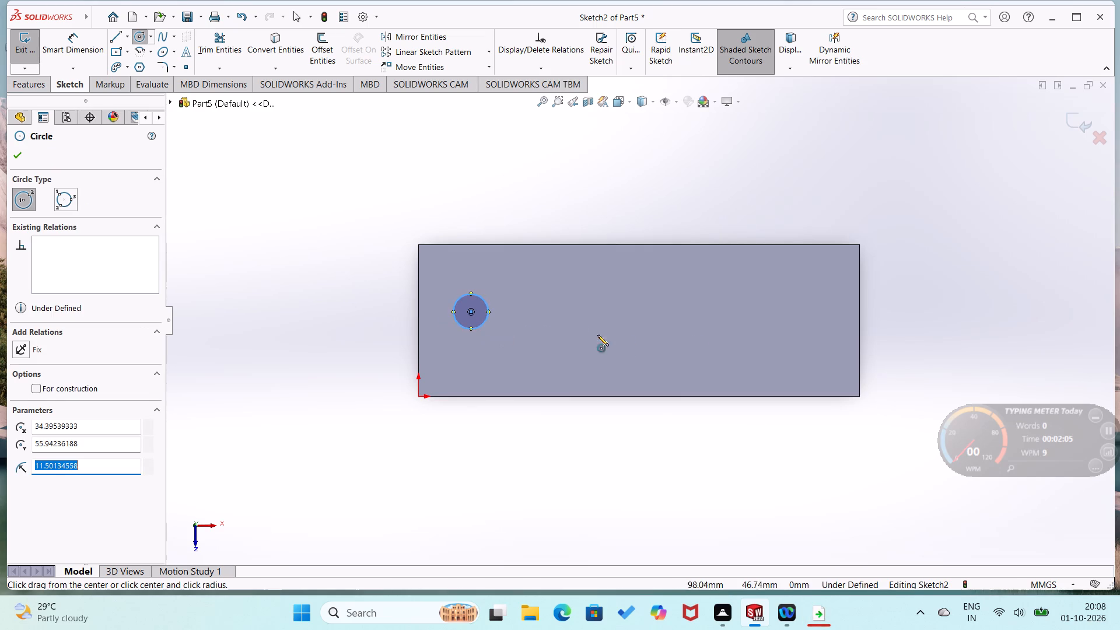
{"action": "left_click", "coordinate": [817, 313]}
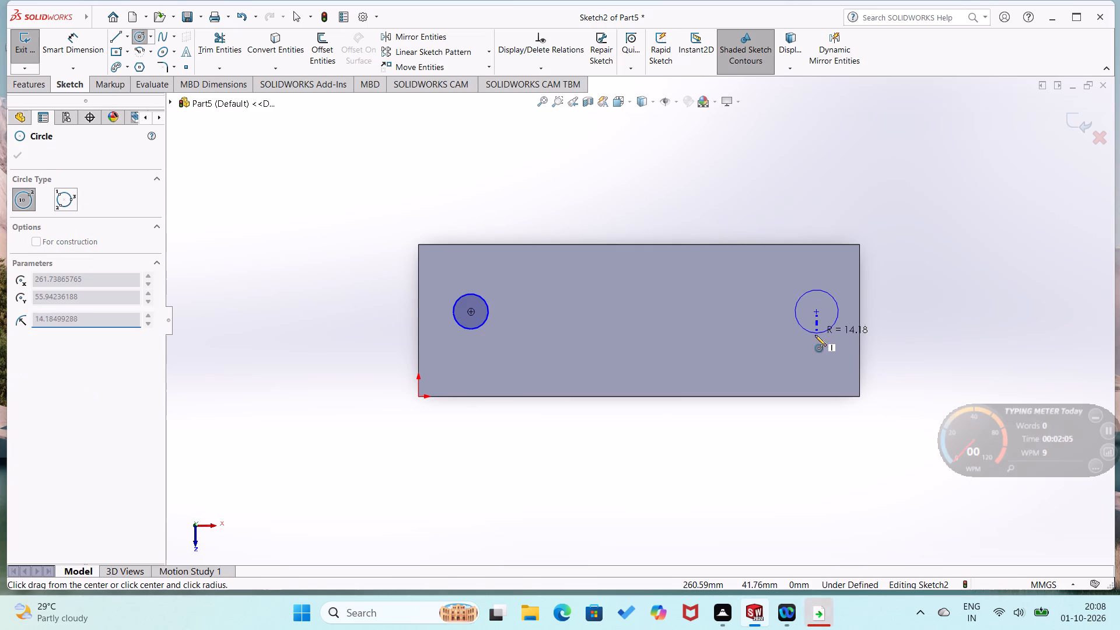
{"action": "left_click", "coordinate": [815, 335]}
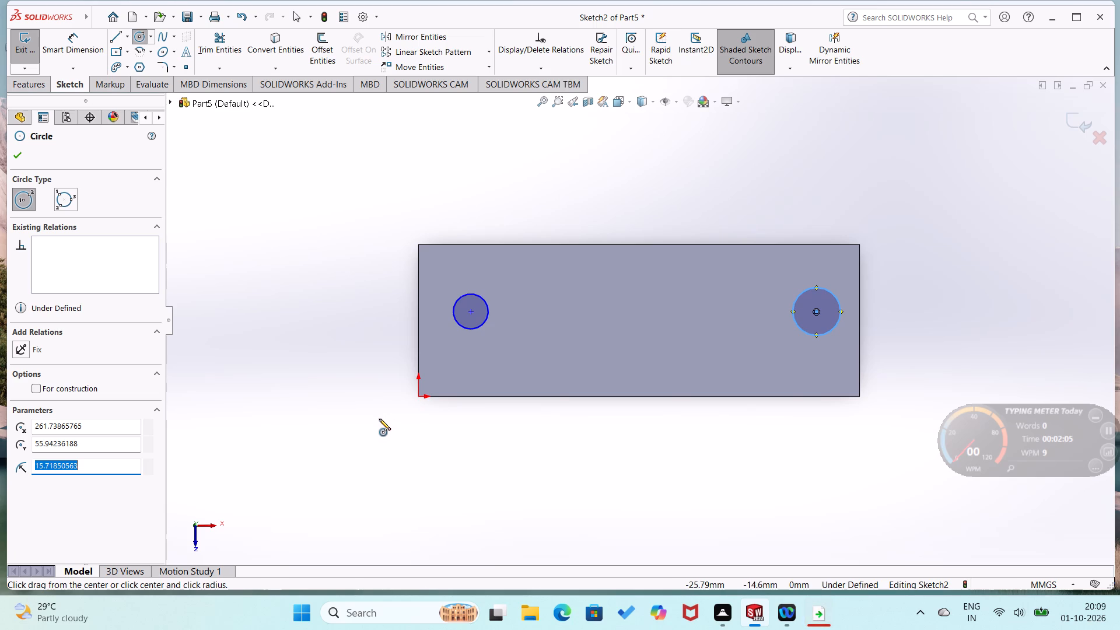
Dimension the circle near the origin 50 mm from the long edge opposite the origin and 36 mm horizontally from the origin corner.
{"action": "right_click_drag", "start_coordinate": [370, 419], "coordinate": [388, 344]}
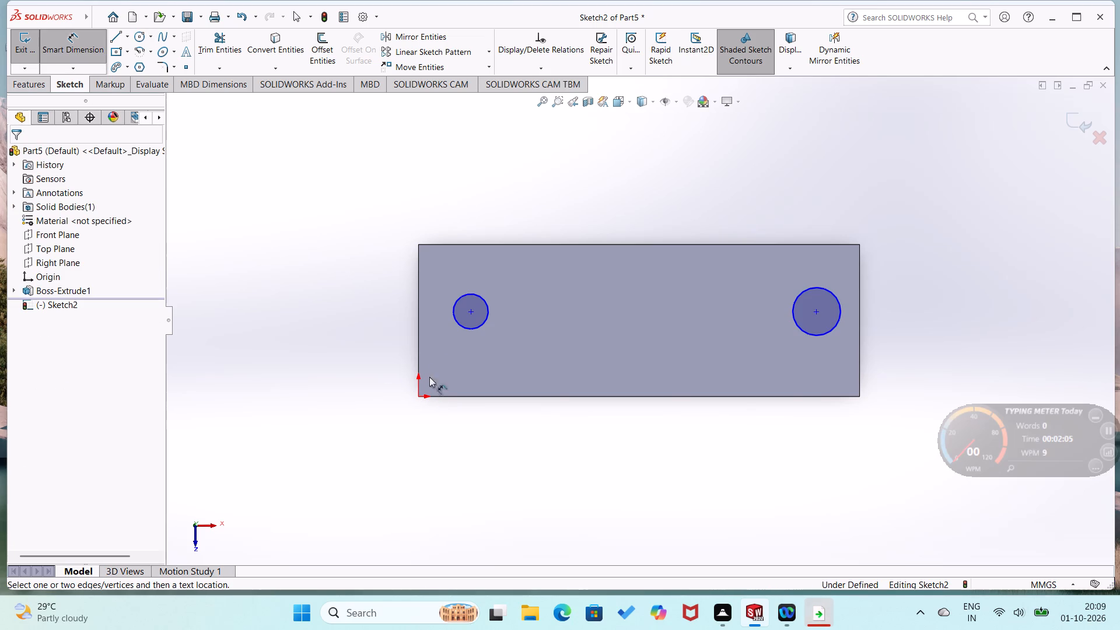
{"action": "left_click", "coordinate": [470, 310]}
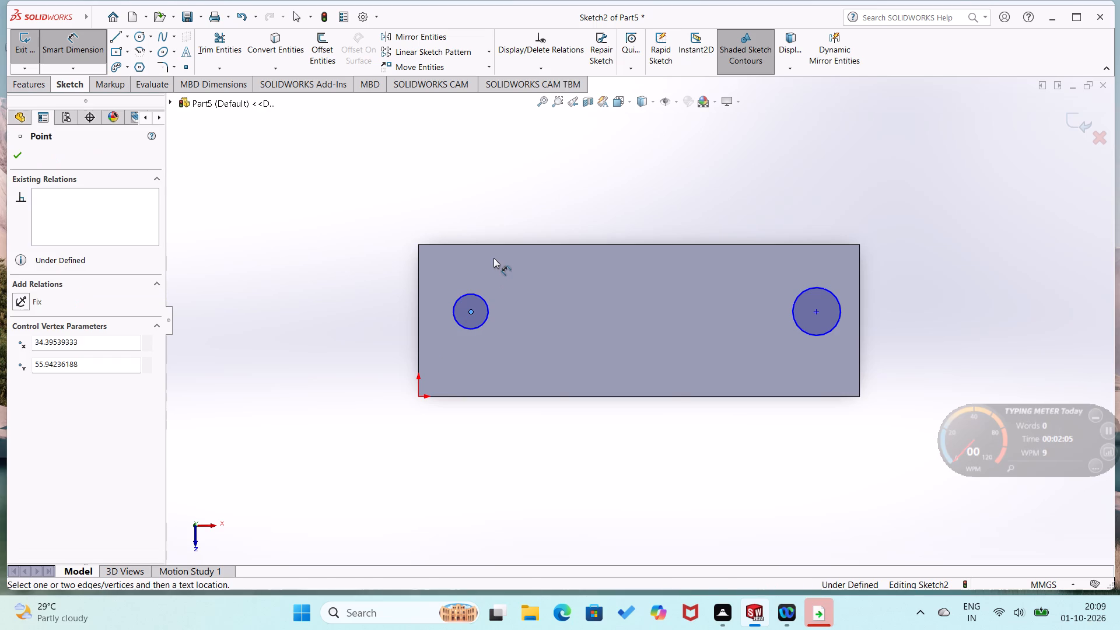
{"action": "left_click", "coordinate": [496, 244]}
{"action": "left_click", "coordinate": [400, 264]}
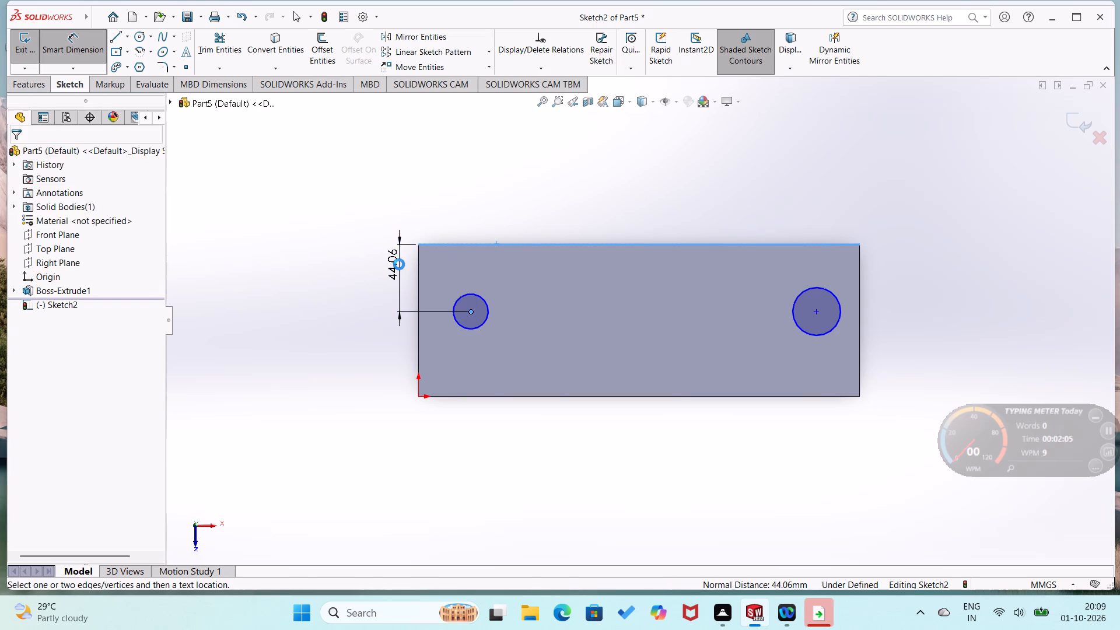
{"action": "type", "text": "50"}
{"action": "key", "text": "Return"}
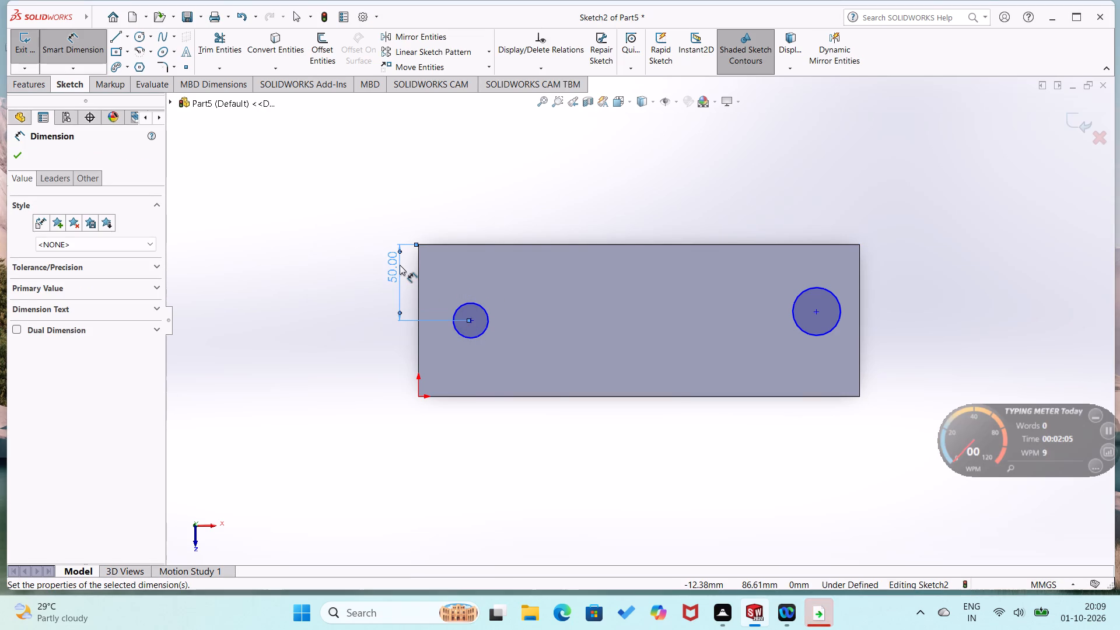
{"action": "left_click", "coordinate": [364, 336]}
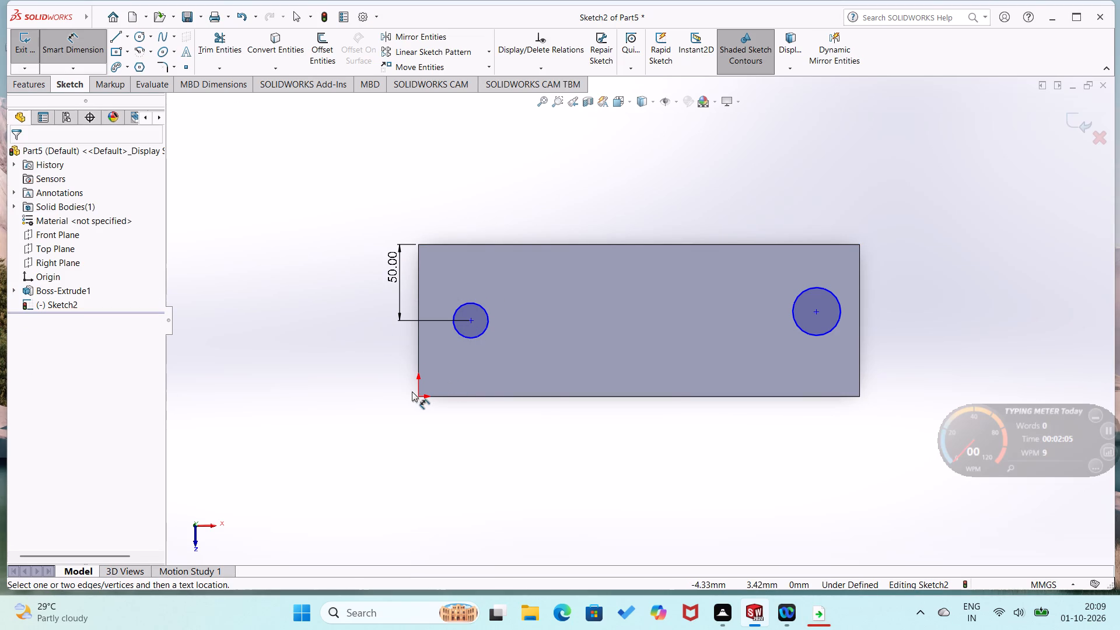
{"action": "left_click", "coordinate": [419, 397]}
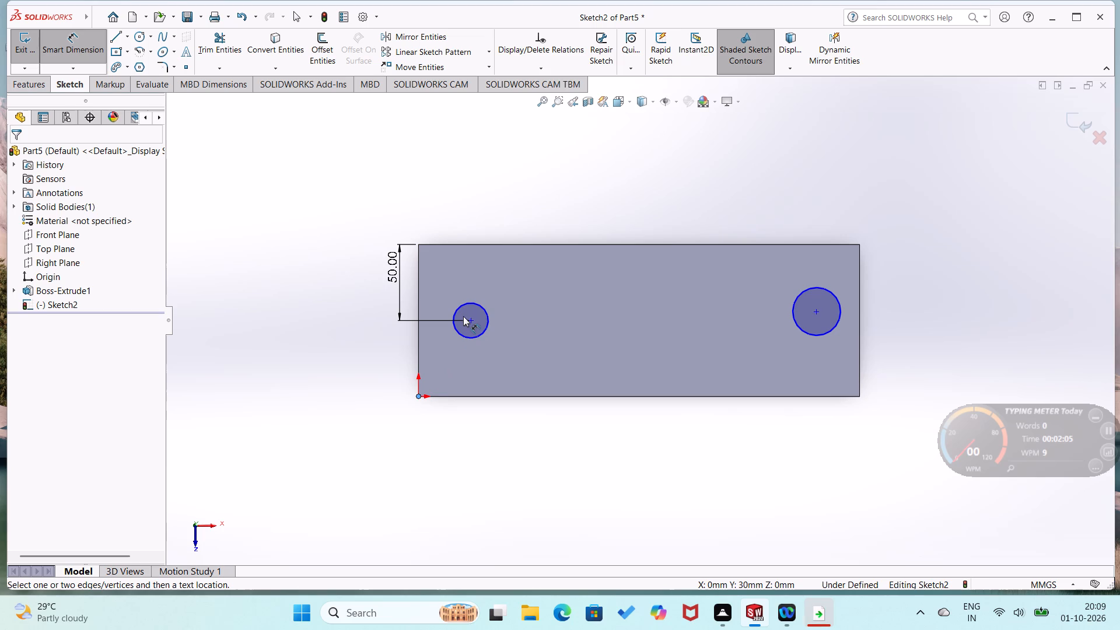
{"action": "left_click", "coordinate": [470, 321]}
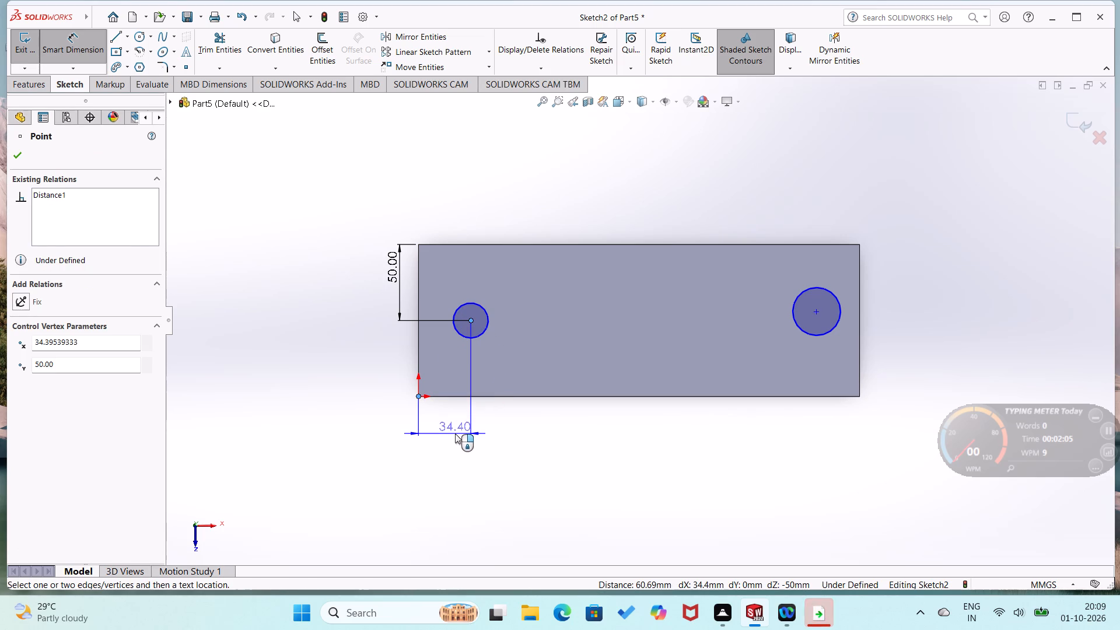
{"action": "left_click", "coordinate": [455, 433]}
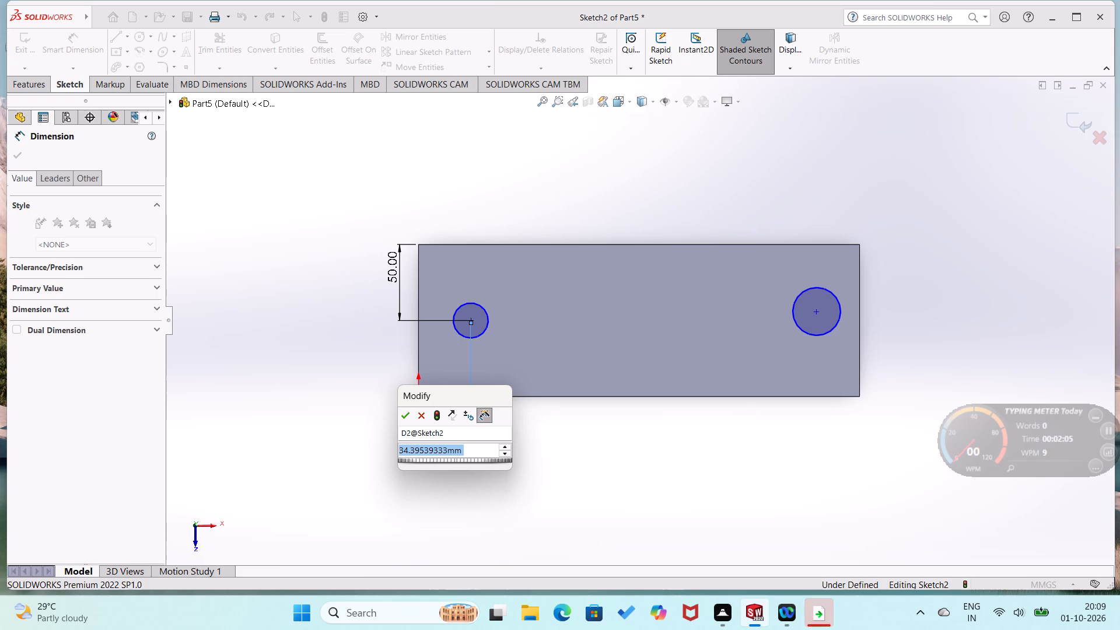
{"action": "type", "text": "36"}
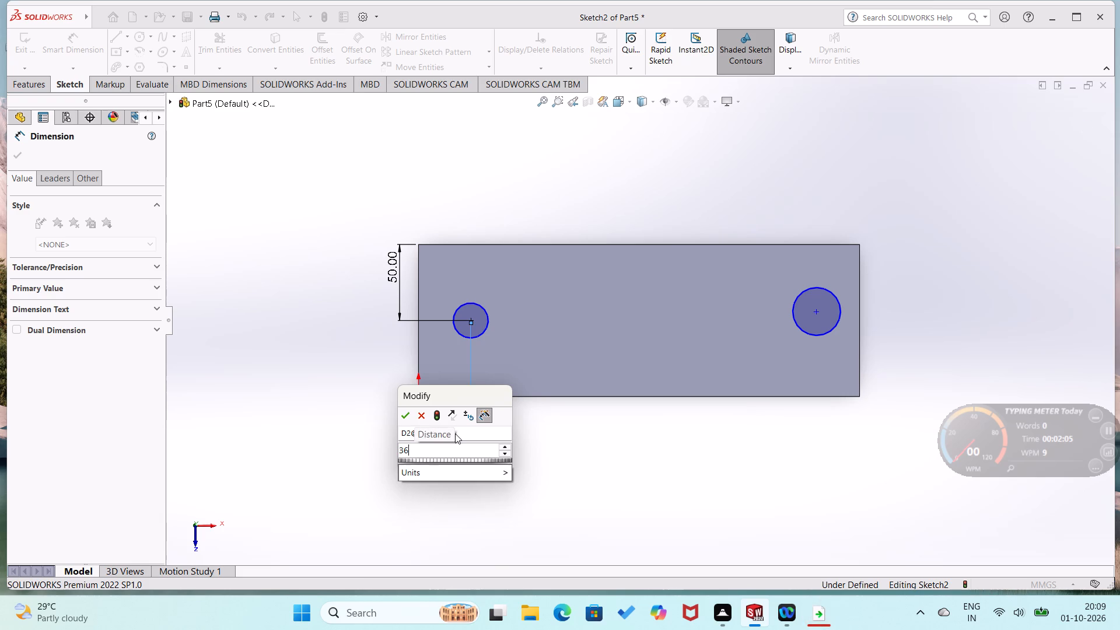
{"action": "key", "text": "Return"}
{"action": "left_click", "coordinate": [577, 487]}
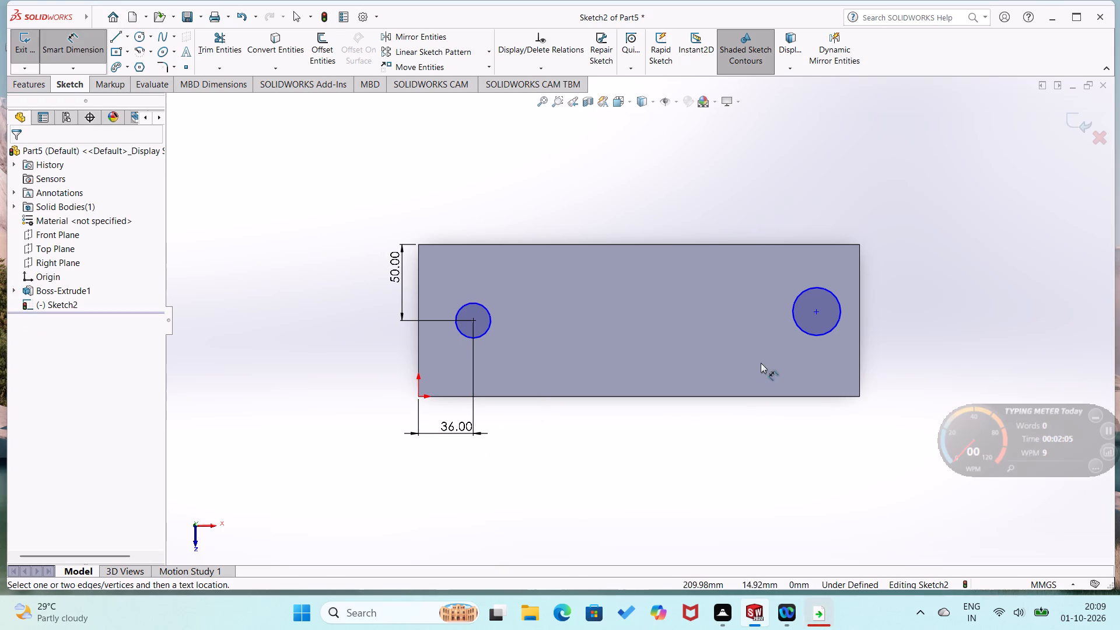
Dimension the other circle's centre 36 mm from the plate's far end corner and 50 mm from the long edge opposite the origin.
{"action": "left_click", "coordinate": [859, 395]}
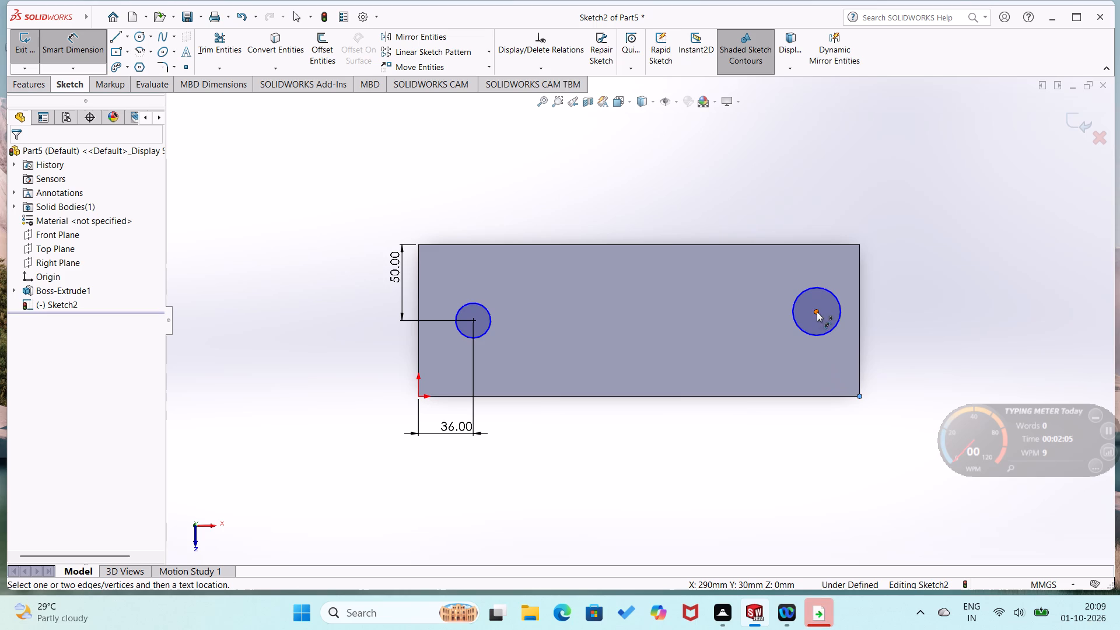
{"action": "left_click", "coordinate": [817, 311]}
{"action": "left_click", "coordinate": [825, 420]}
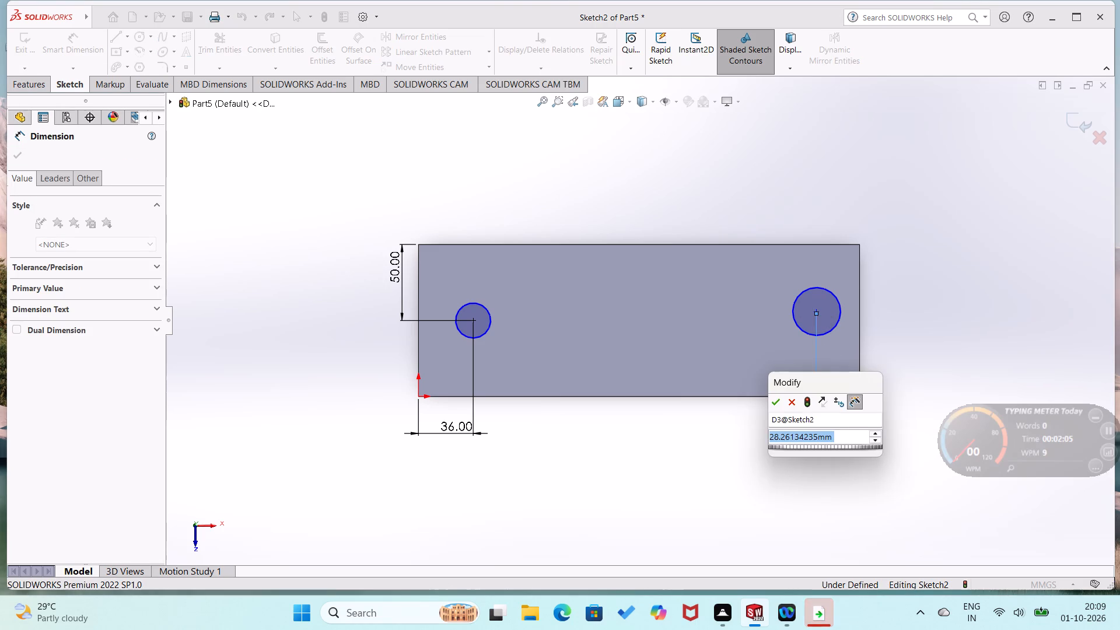
{"action": "type", "text": "36"}
{"action": "key", "text": "Return"}
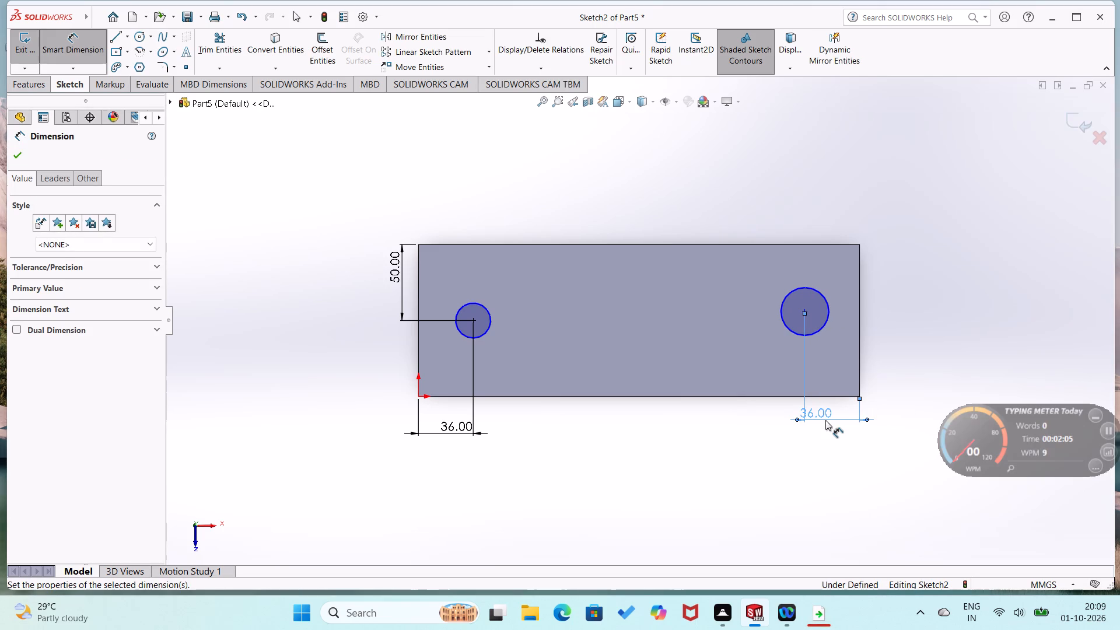
{"action": "left_click", "coordinate": [790, 442]}
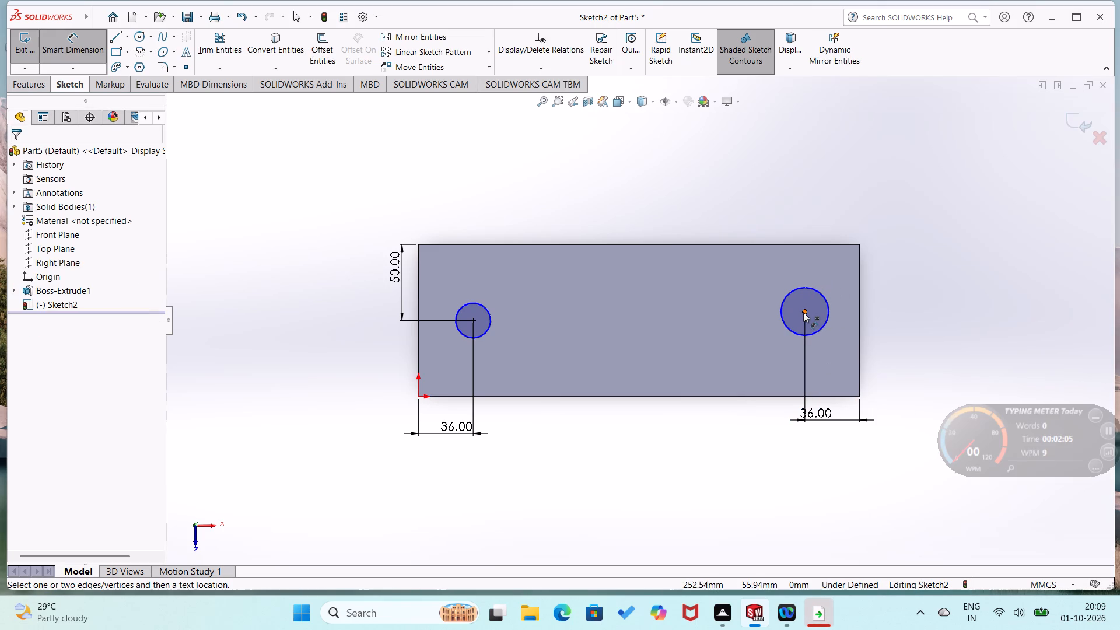
{"action": "left_click_drag", "start_coordinate": [804, 312], "coordinate": [807, 304]}
{"action": "left_click", "coordinate": [828, 244]}
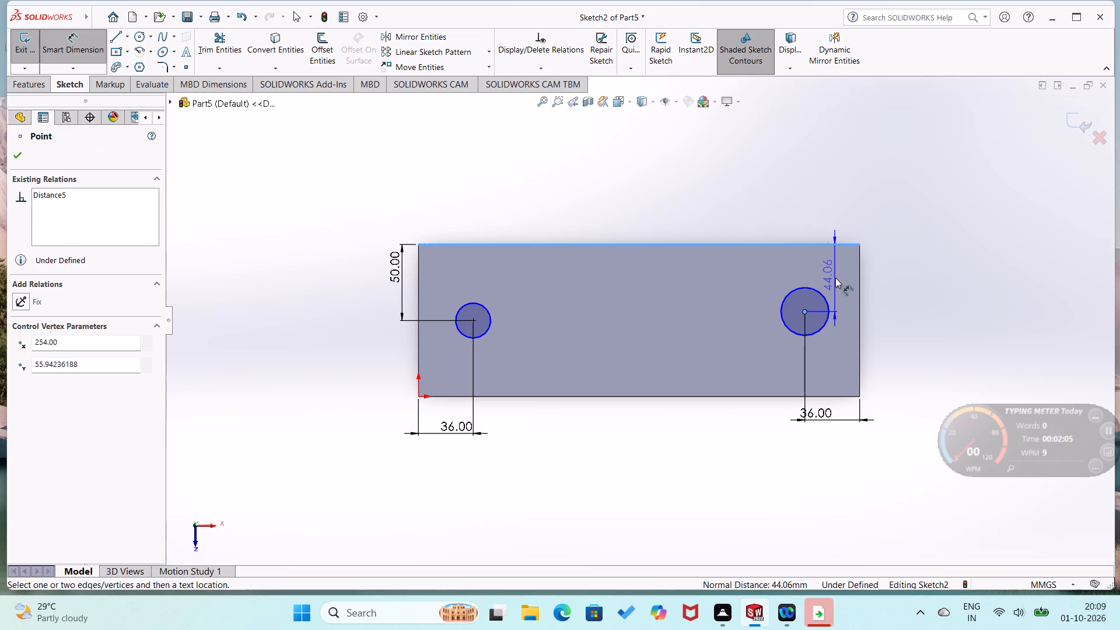
{"action": "left_click", "coordinate": [836, 278]}
{"action": "type", "text": "50"}
{"action": "key", "text": "Return"}
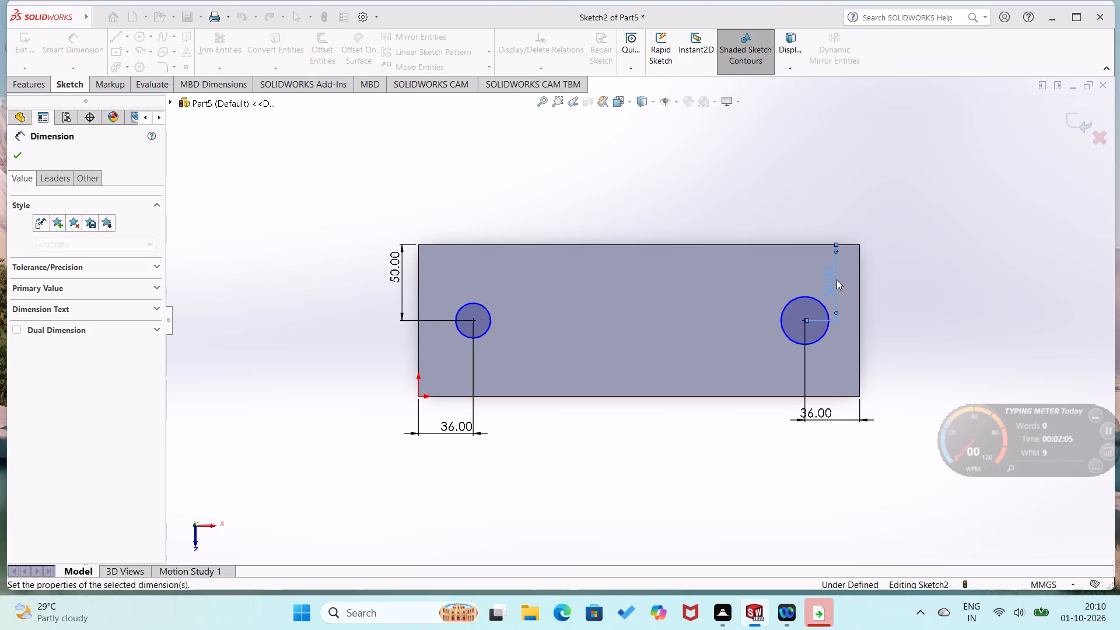
{"action": "left_click", "coordinate": [761, 444]}
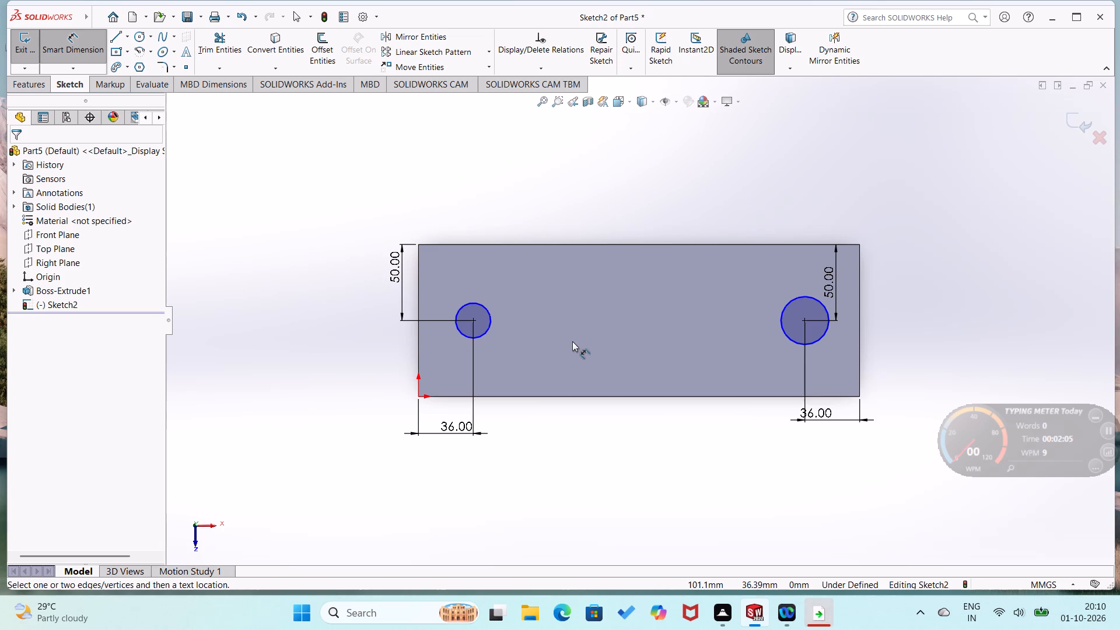
Dimension both circles with a diameter of 25 mm.
{"action": "left_click", "coordinate": [491, 314]}
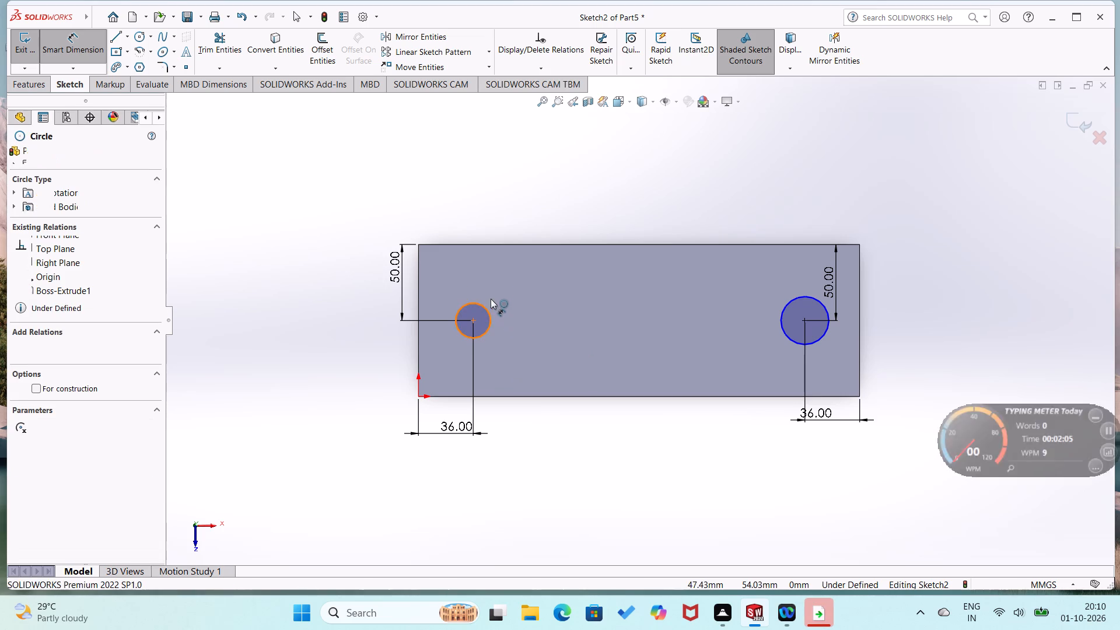
{"action": "left_click", "coordinate": [488, 284]}
{"action": "type", "text": "25"}
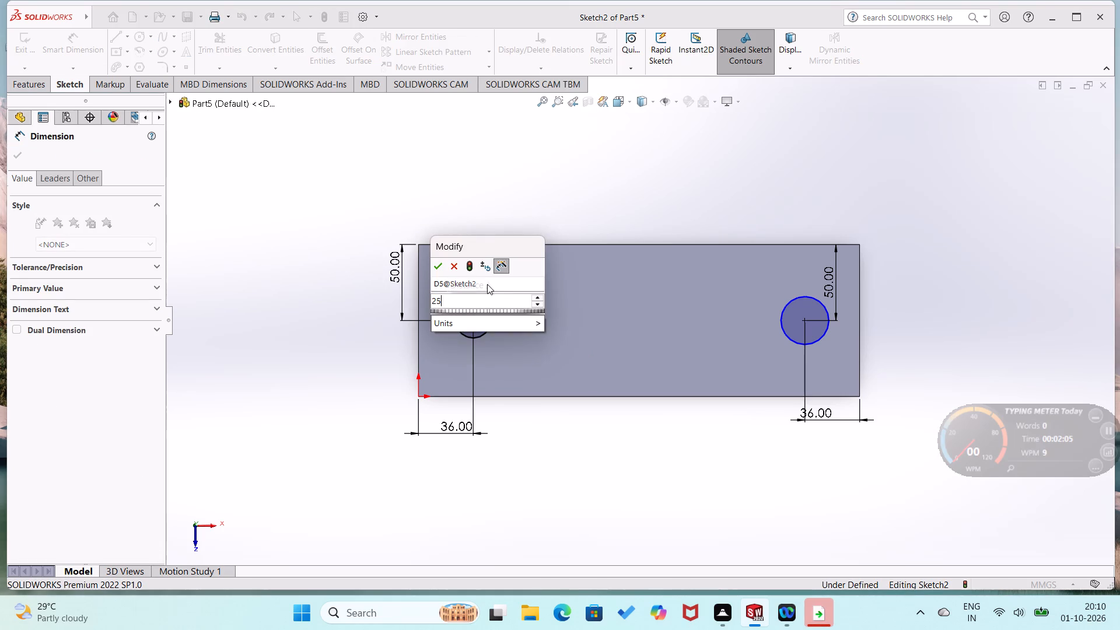
{"action": "key", "text": "Return"}
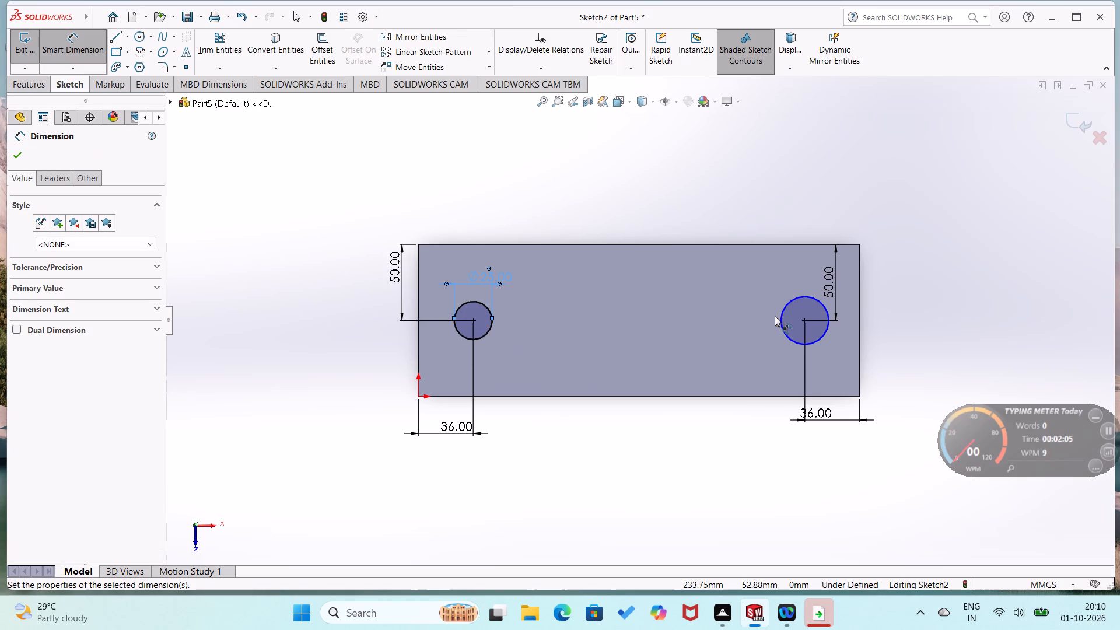
{"action": "left_click", "coordinate": [780, 319]}
{"action": "left_click", "coordinate": [758, 314]}
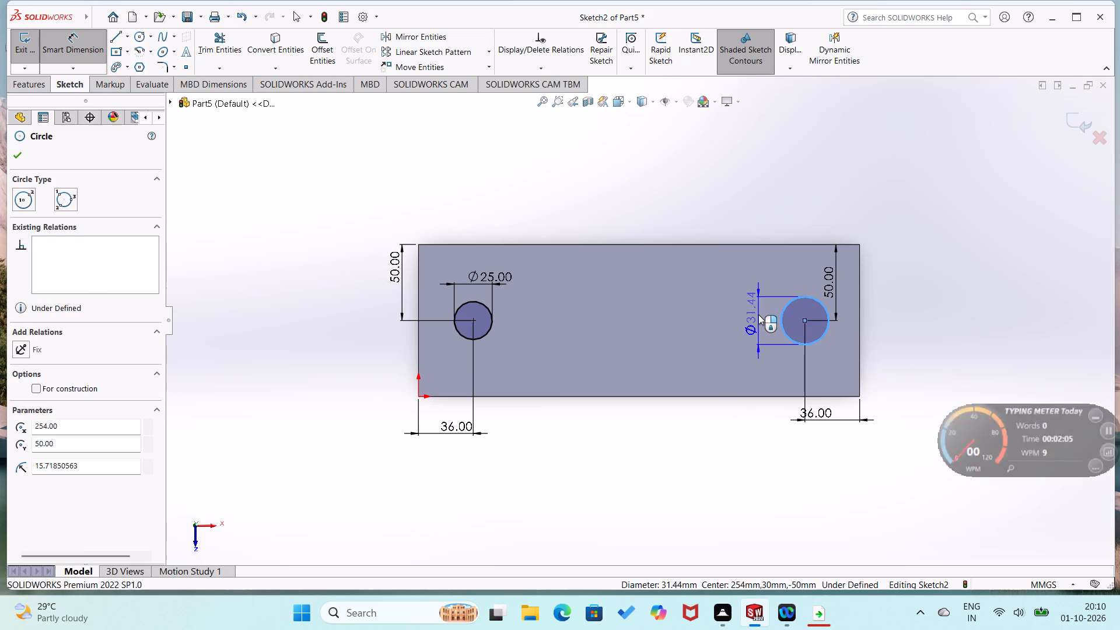
{"action": "type", "text": "25"}
{"action": "key", "text": "Return"}
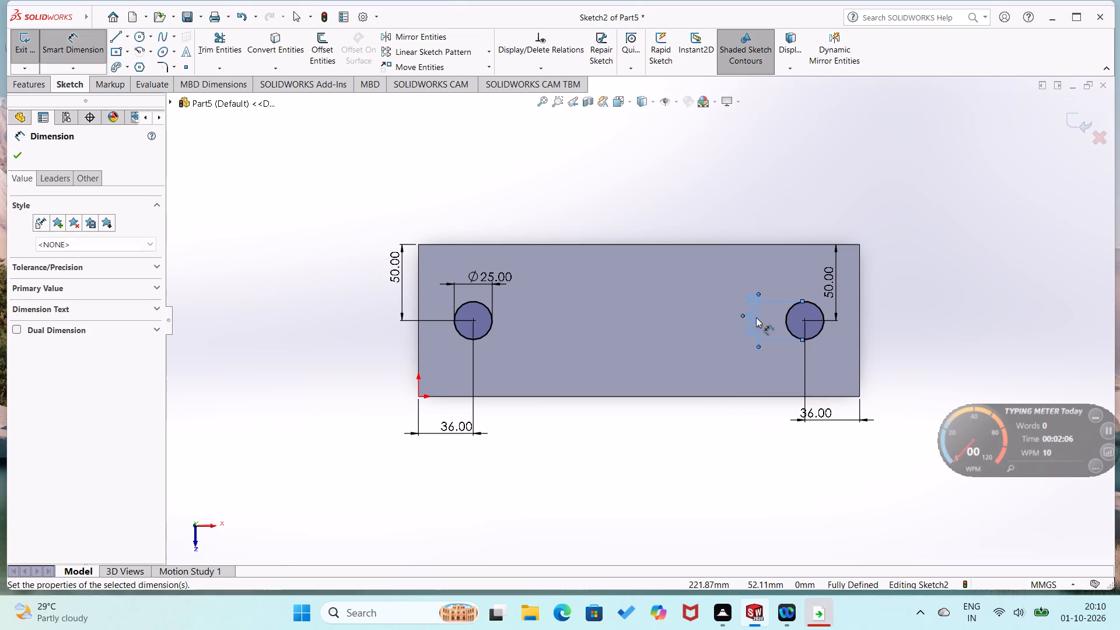
{"action": "left_click", "coordinate": [694, 440]}
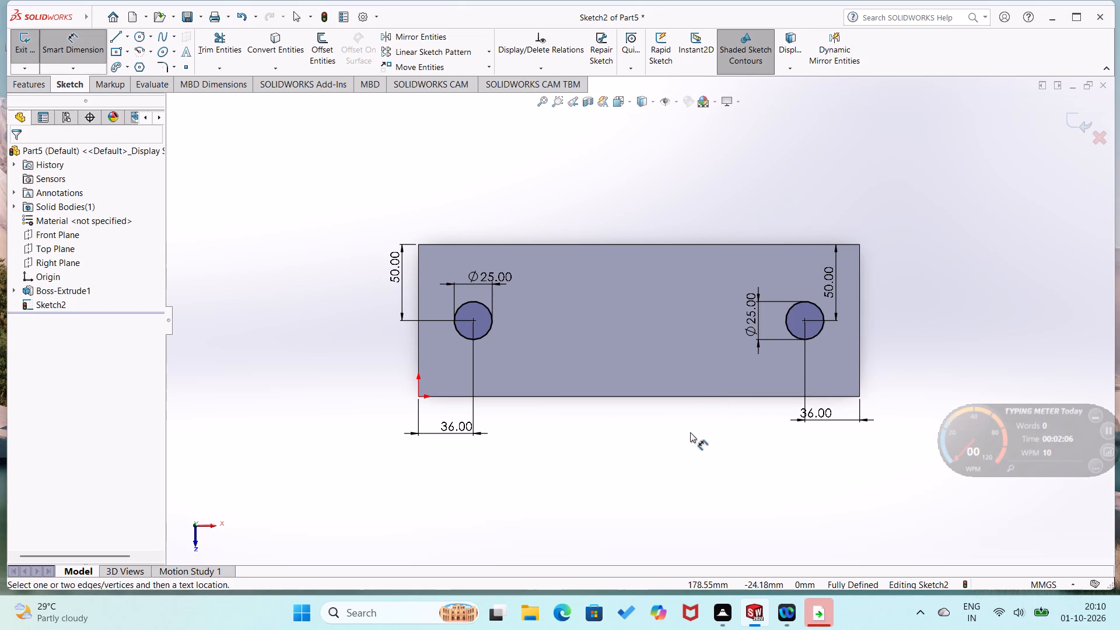
Cut the two circles through the plate with a Blind Extruded Cut 30 mm deep.
{"action": "left_click", "coordinate": [19, 83]}
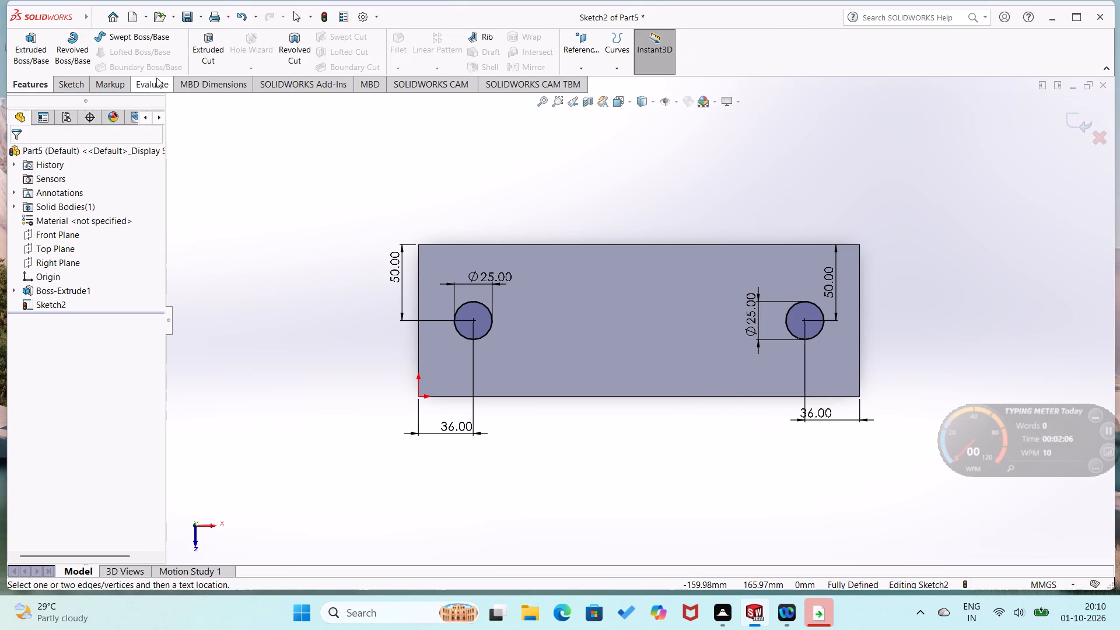
{"action": "left_click", "coordinate": [216, 59]}
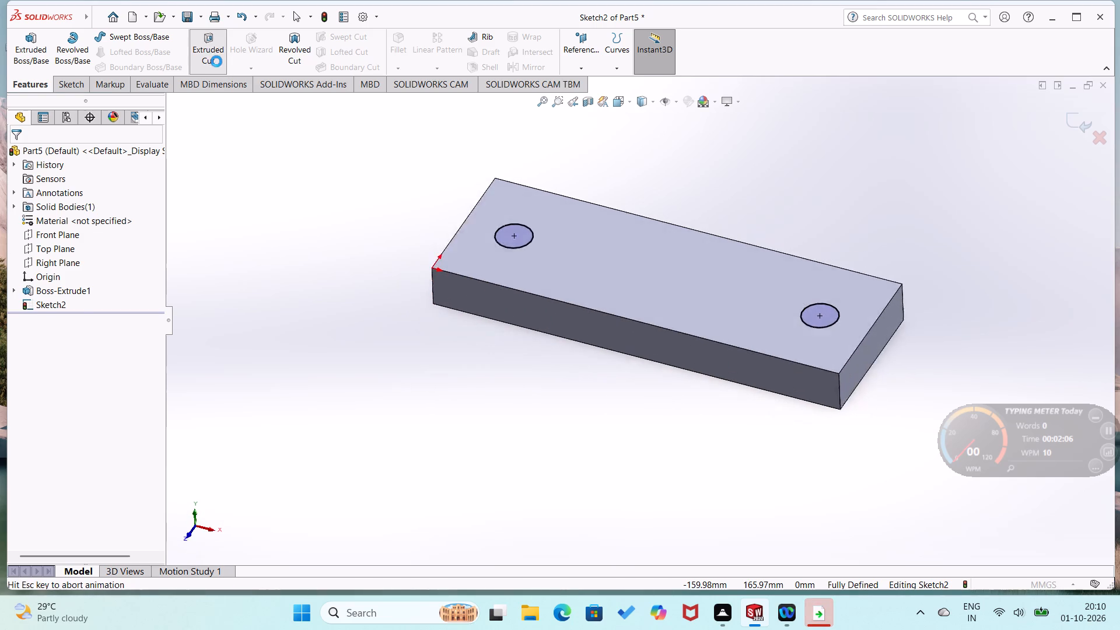
{"action": "left_click", "coordinate": [17, 157]}
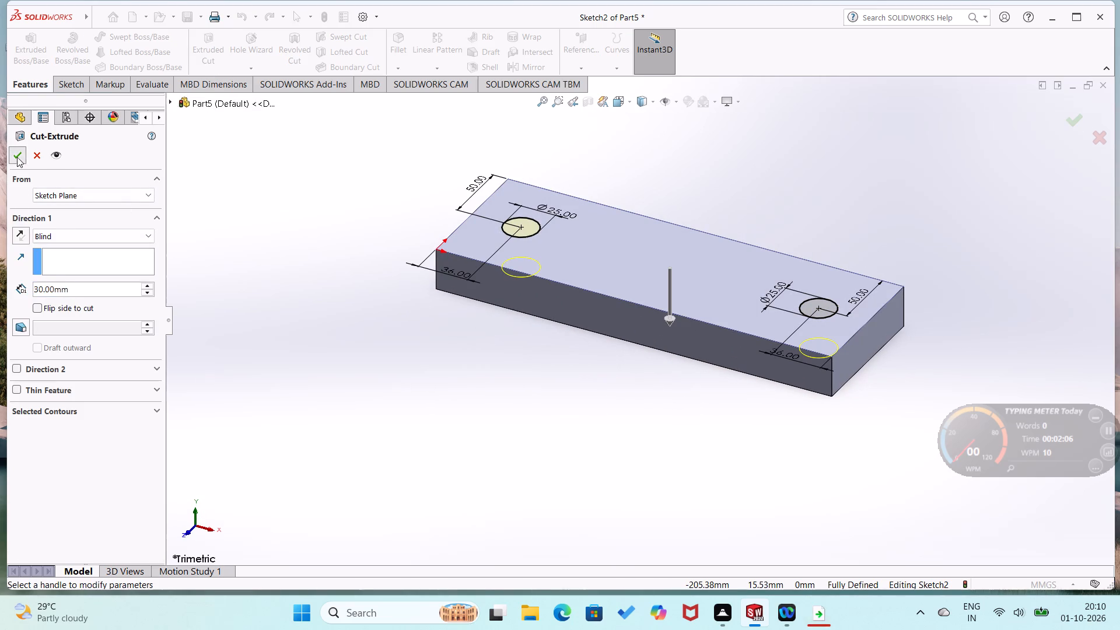
{"action": "left_click", "coordinate": [324, 244]}
Sketch a closed rectangle of lines, about 194 x 103 mm, on the plate's long front face plane, standing on the plate's top edge.
{"action": "middle_click_drag", "start_coordinate": [409, 262], "coordinate": [399, 285]}
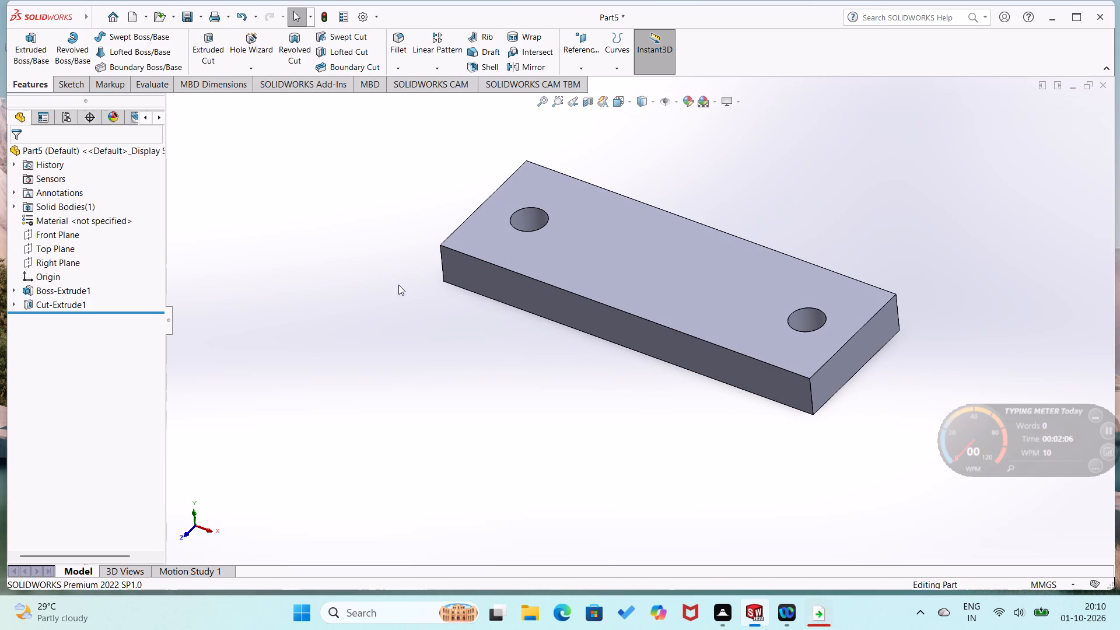
{"action": "right_click", "coordinate": [583, 317]}
{"action": "left_click", "coordinate": [607, 296]}
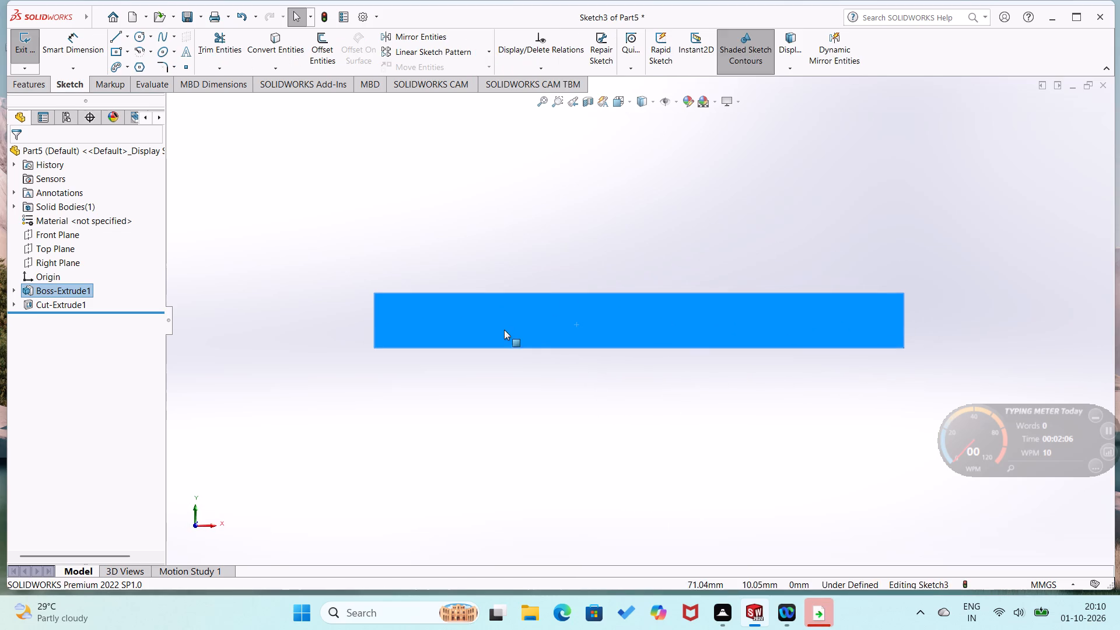
{"action": "left_click_drag", "start_coordinate": [565, 392], "coordinate": [440, 381]}
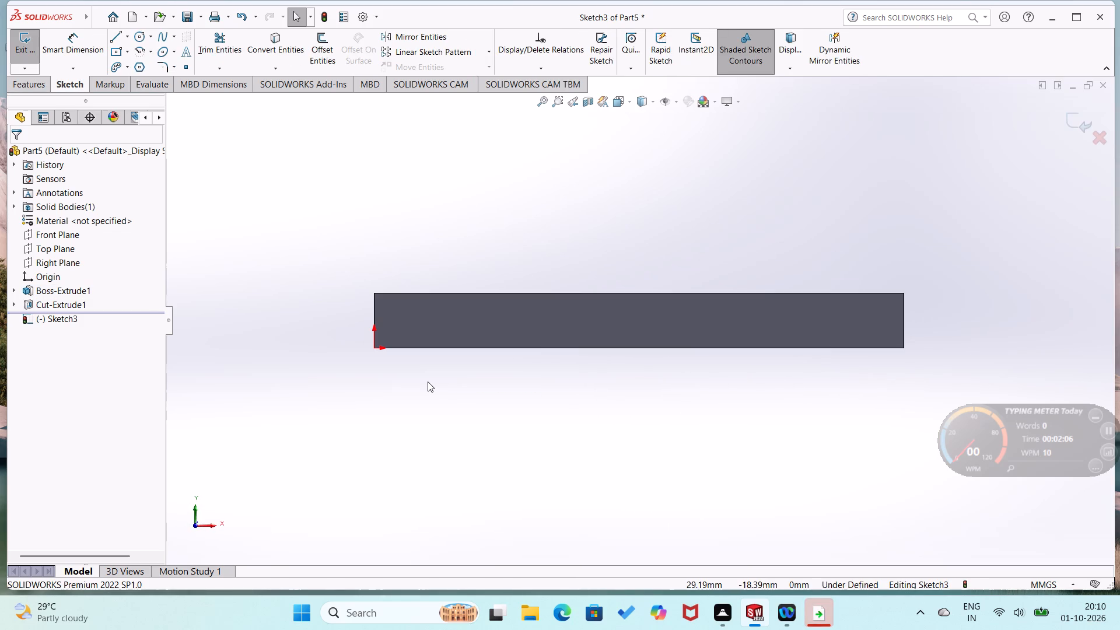
{"action": "right_click_drag", "start_coordinate": [475, 434], "coordinate": [370, 438]}
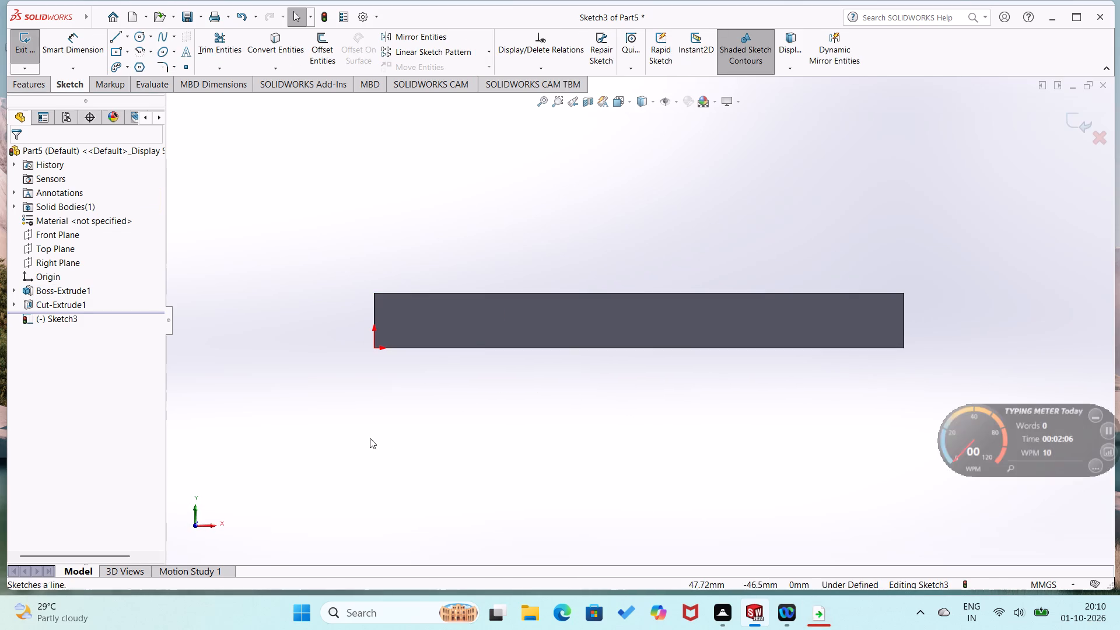
{"action": "right_click_drag", "start_coordinate": [370, 438], "coordinate": [368, 437]}
{"action": "left_click", "coordinate": [493, 290]}
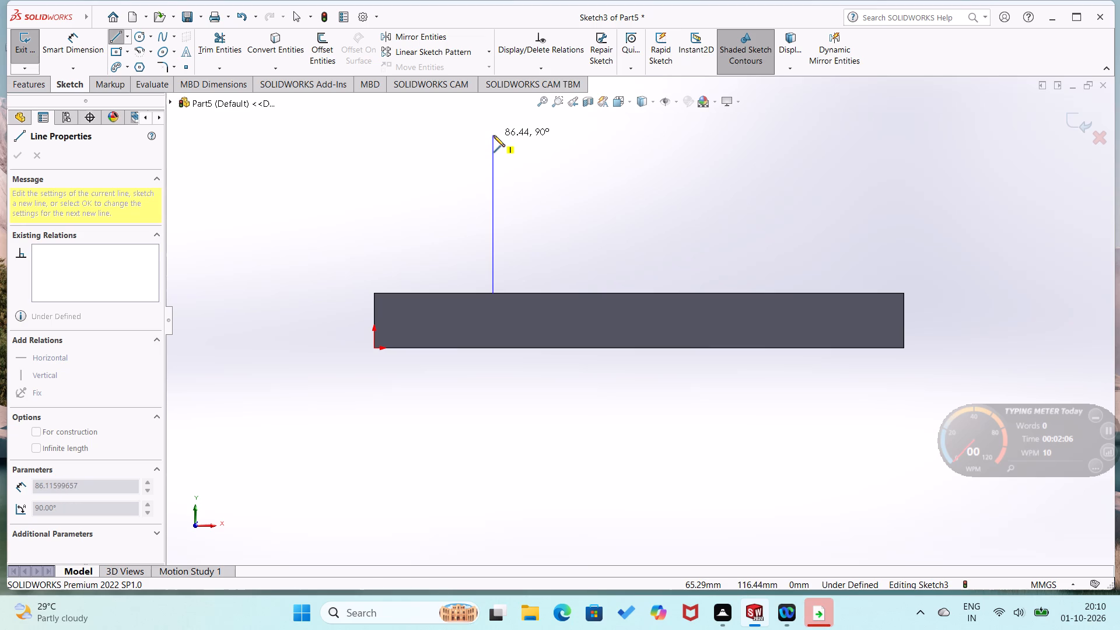
{"action": "scroll", "coordinate": [494, 135], "scroll_direction": "up", "scroll_amount": 1}
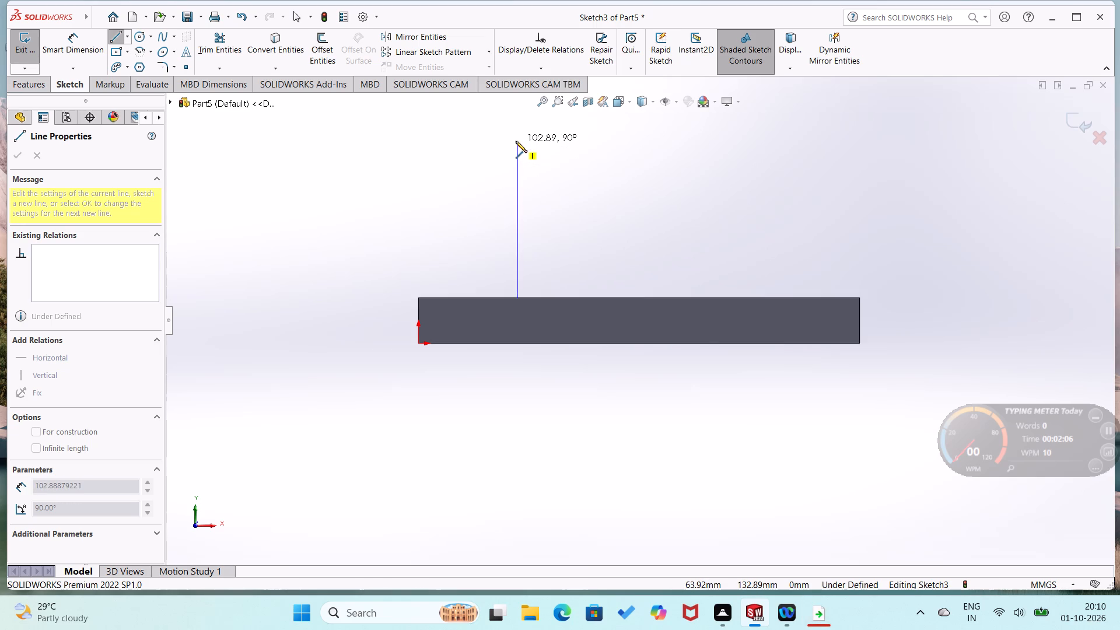
{"action": "left_click", "coordinate": [516, 141]}
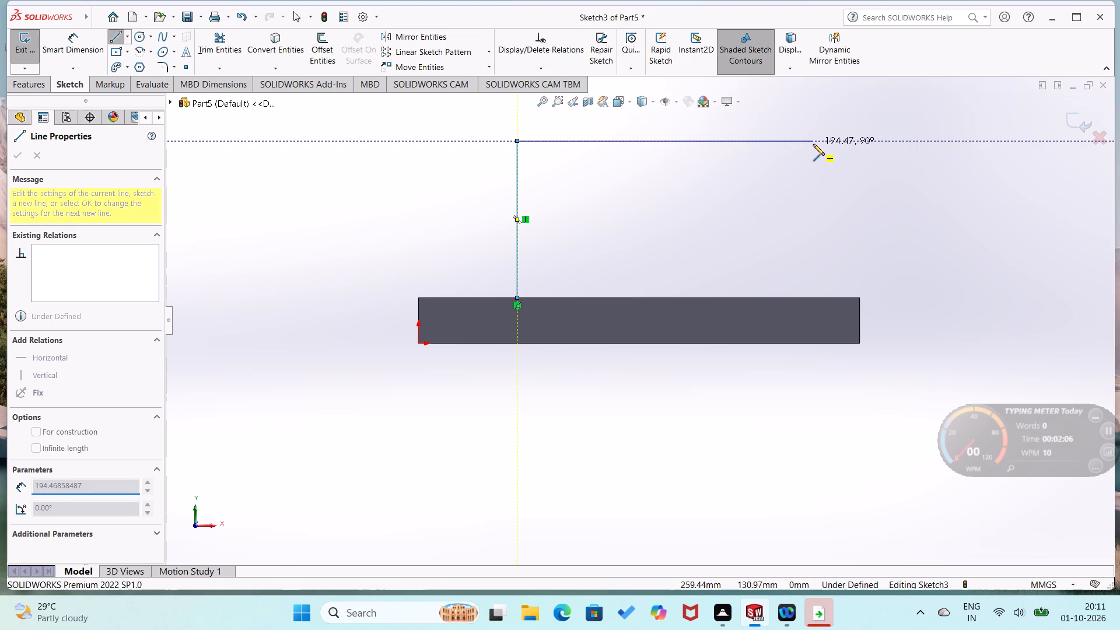
{"action": "left_click", "coordinate": [813, 144]}
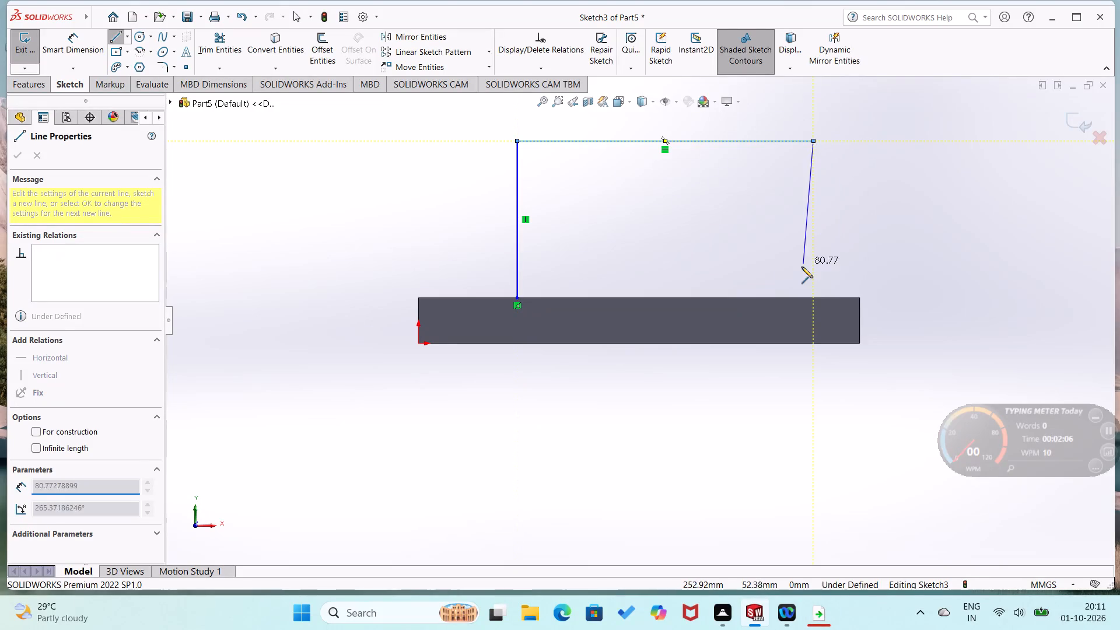
{"action": "left_click", "coordinate": [813, 297]}
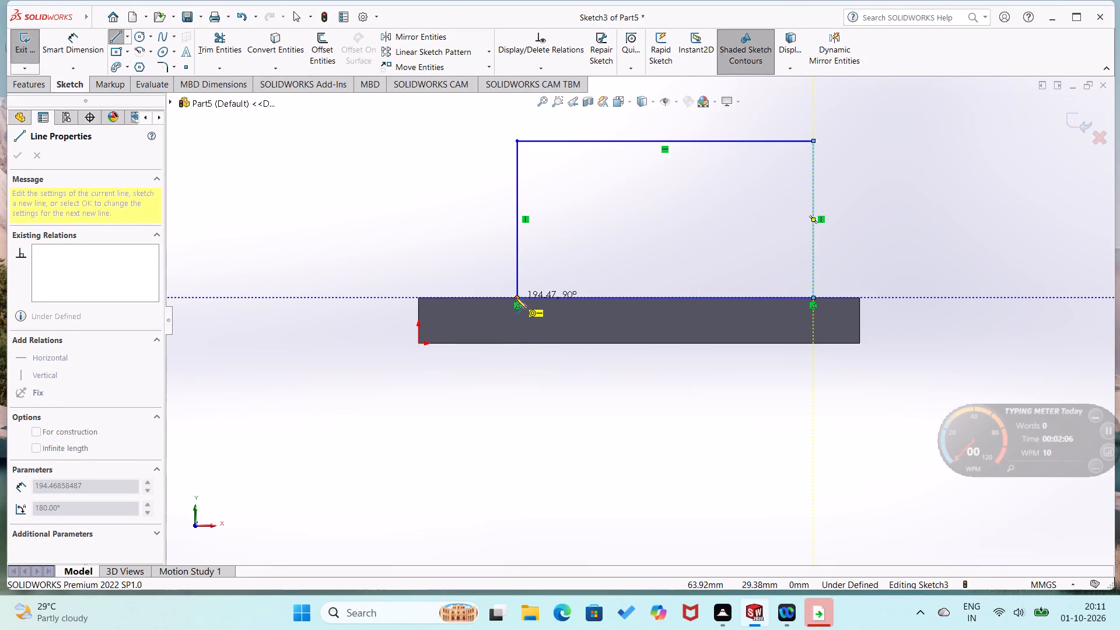
{"action": "left_click", "coordinate": [516, 297]}
Dimension the rectangle's lower corner nearest the origin 60 mm horizontally from the origin.
{"action": "right_click_drag", "start_coordinate": [444, 422], "coordinate": [483, 282]}
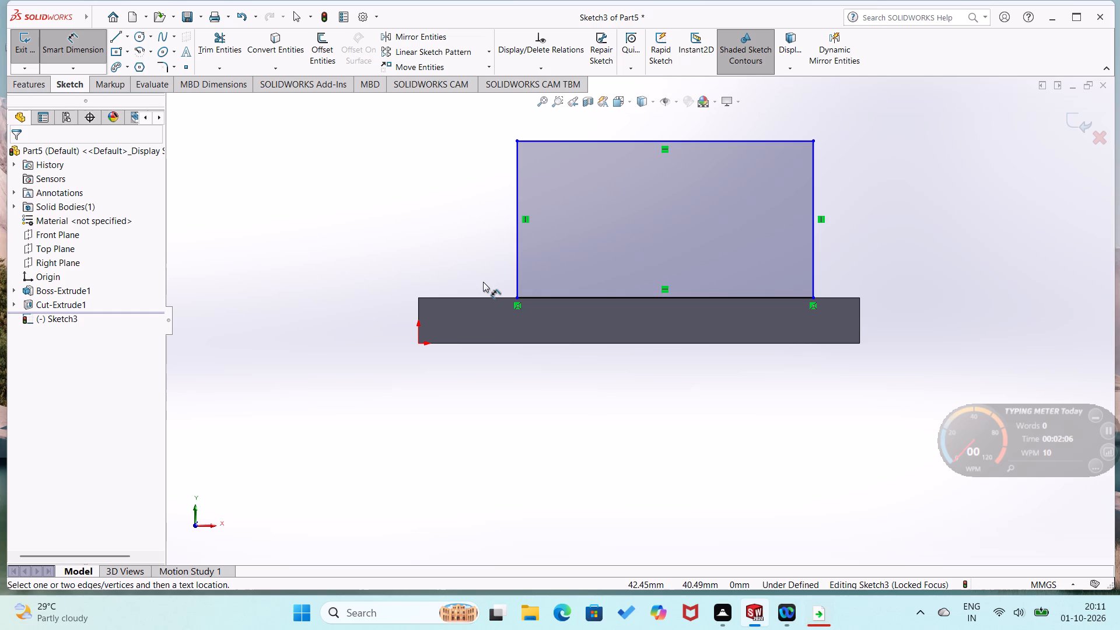
{"action": "left_click", "coordinate": [416, 341]}
{"action": "left_click", "coordinate": [516, 297]}
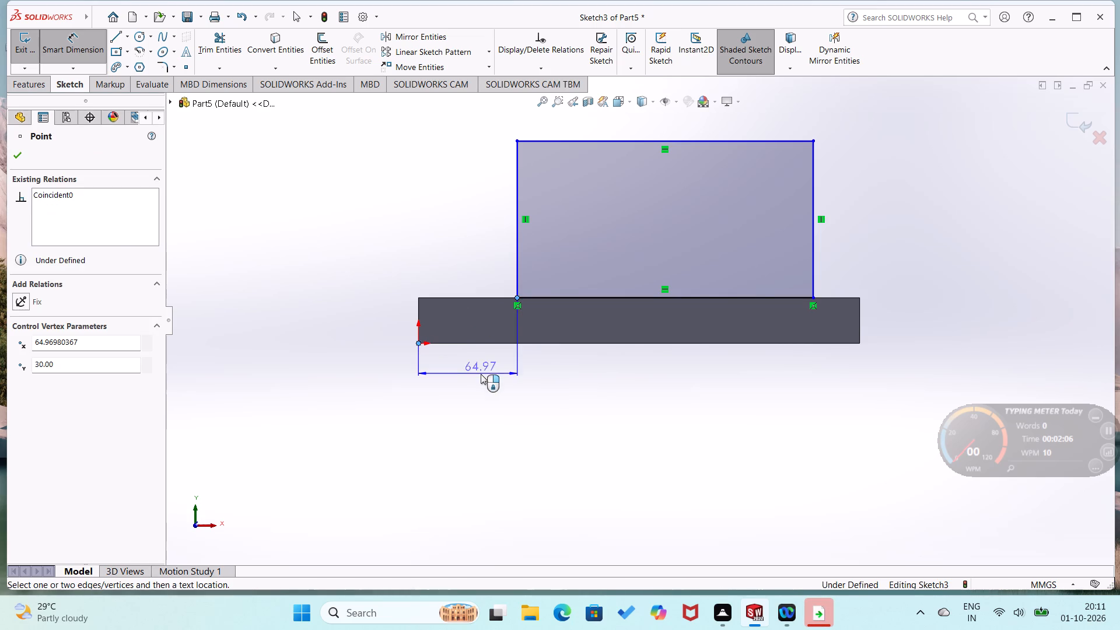
{"action": "left_click", "coordinate": [479, 377]}
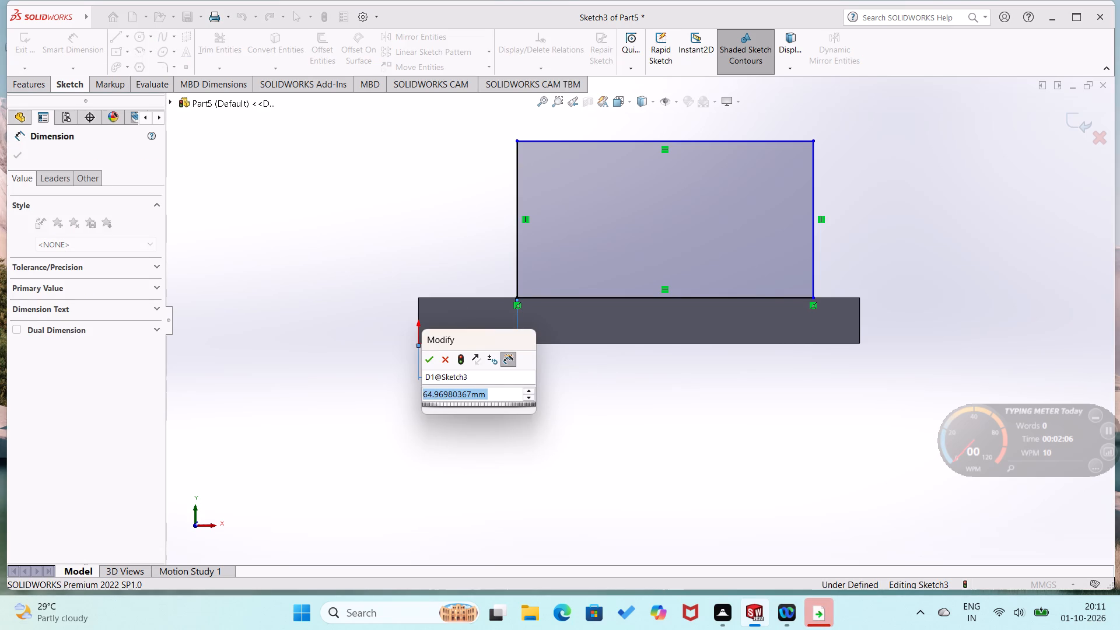
{"action": "type", "text": "60"}
{"action": "key", "text": "Return"}
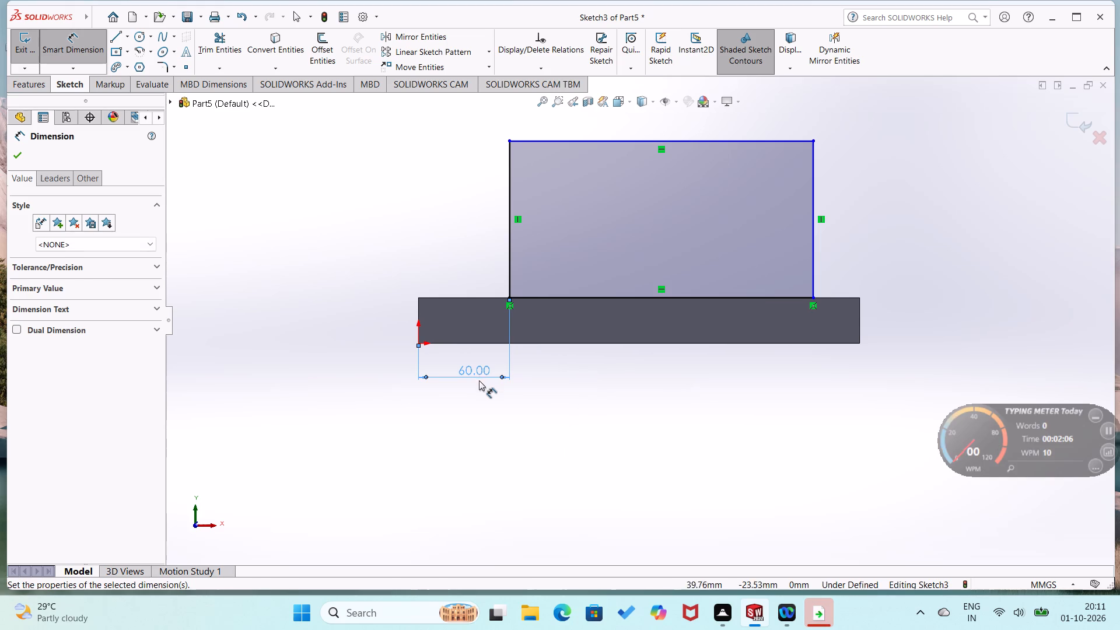
{"action": "left_click", "coordinate": [482, 387]}
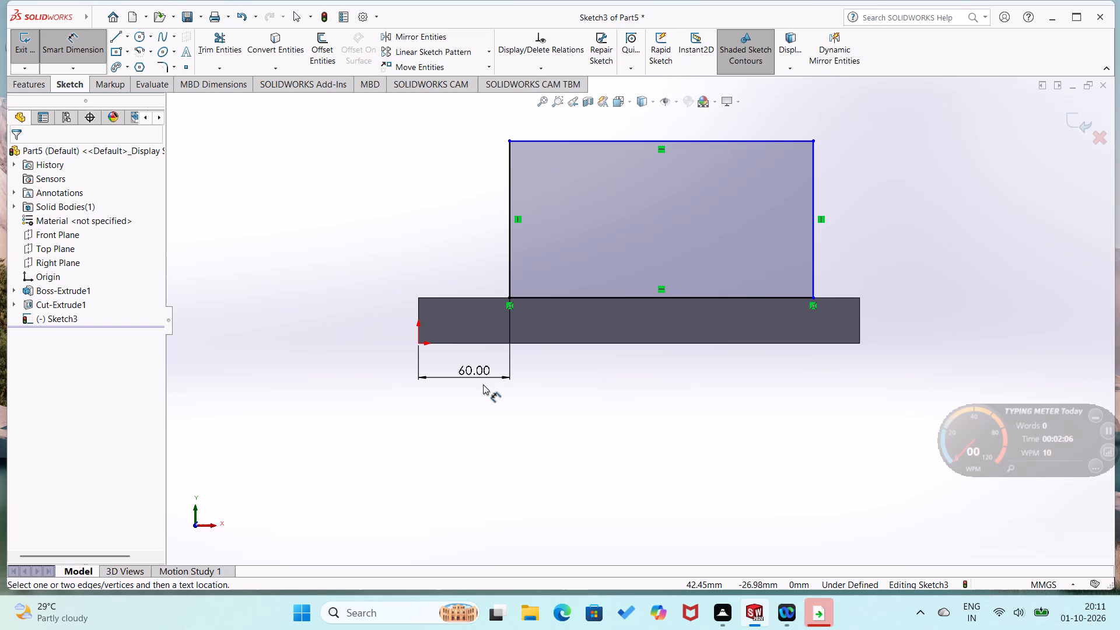
Dimension the rectangle's far lower corner 230 mm horizontally from the origin.
{"action": "left_click", "coordinate": [419, 344]}
{"action": "left_click", "coordinate": [813, 297]}
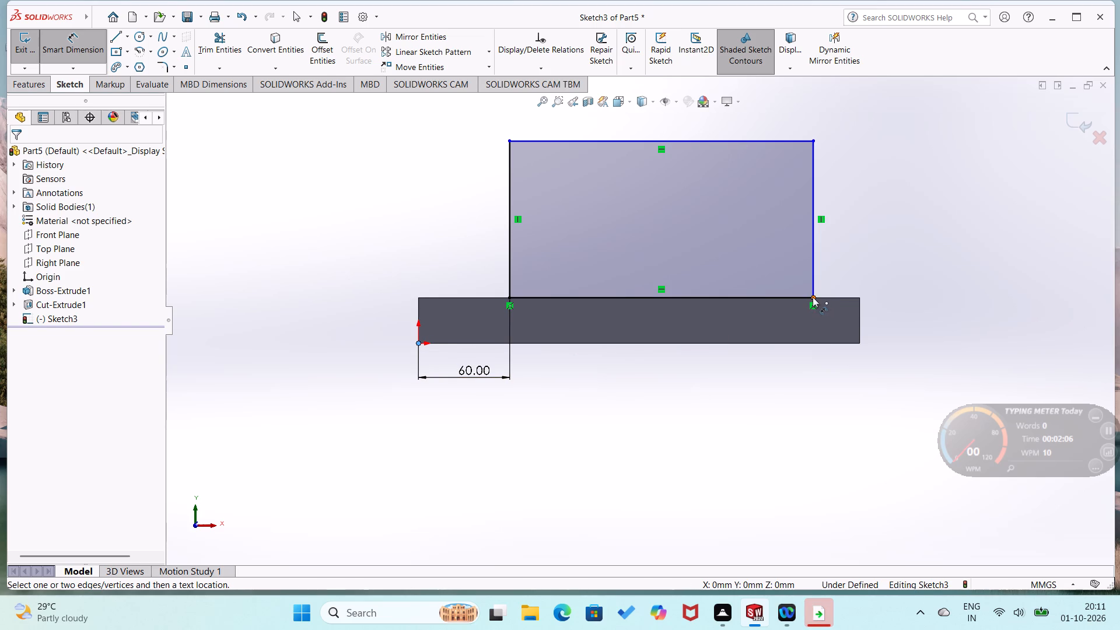
{"action": "left_click", "coordinate": [750, 380]}
{"action": "type", "text": "230"}
{"action": "key", "text": "Return"}
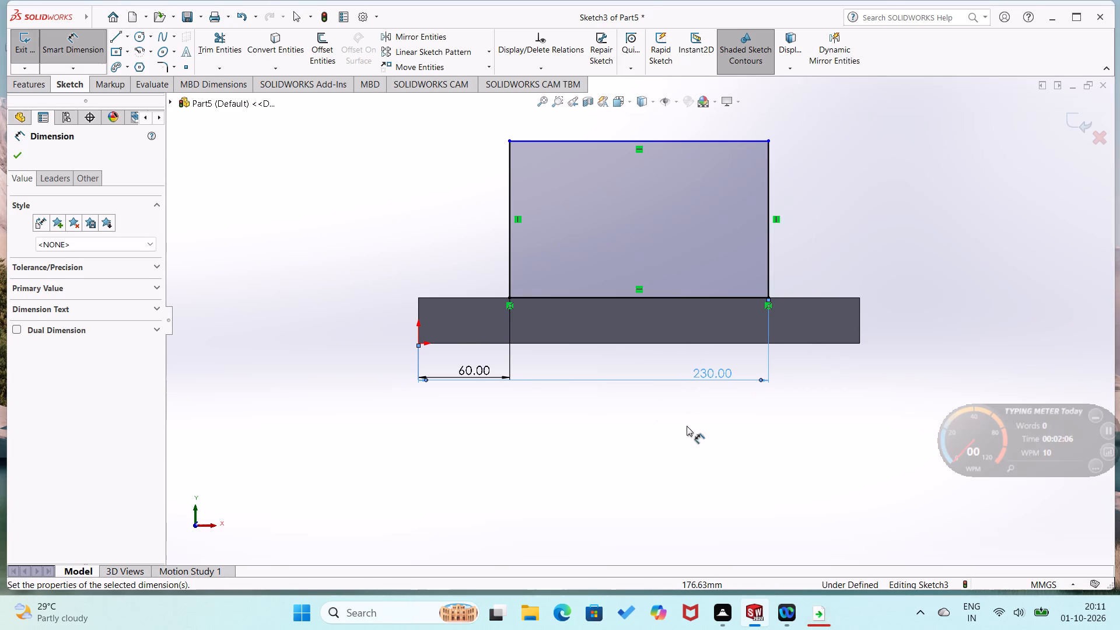
{"action": "left_click", "coordinate": [680, 451]}
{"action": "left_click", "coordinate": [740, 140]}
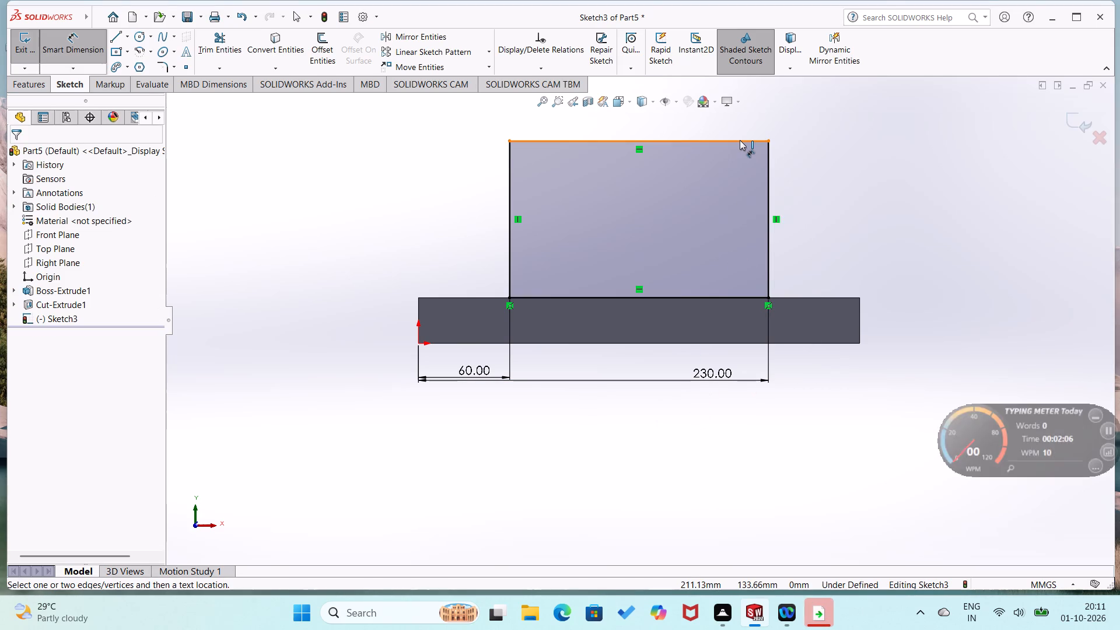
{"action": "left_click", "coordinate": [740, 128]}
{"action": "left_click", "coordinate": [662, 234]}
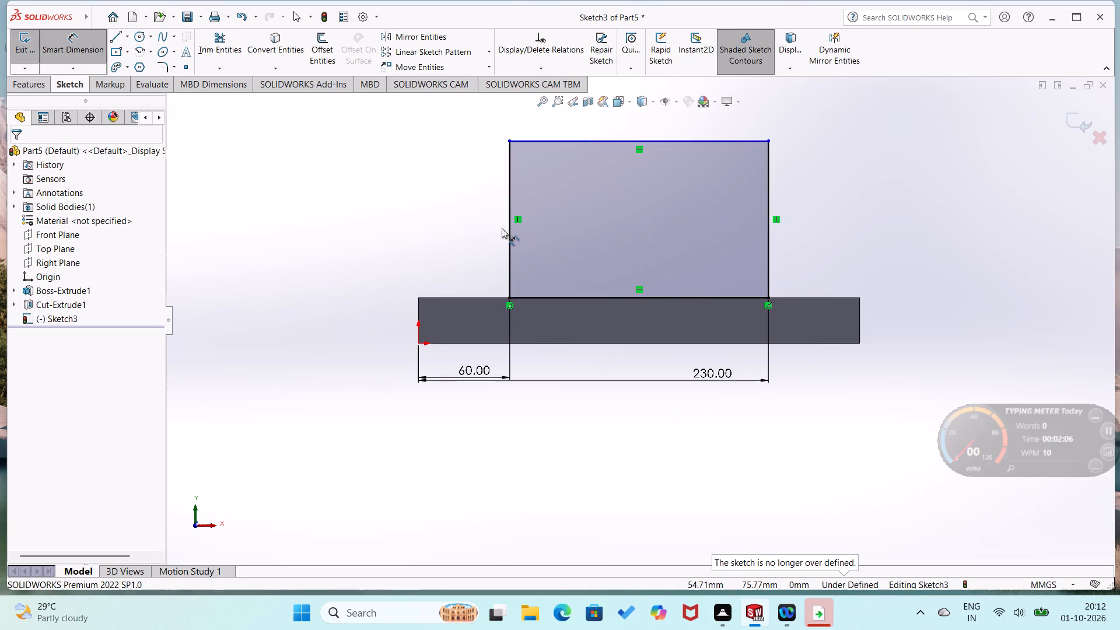
Dimension the rectangle's vertical side nearest the origin with a height of 100 mm.
{"action": "left_click", "coordinate": [508, 229]}
{"action": "left_click", "coordinate": [498, 233]}
{"action": "type", "text": "100"}
{"action": "key", "text": "Return"}
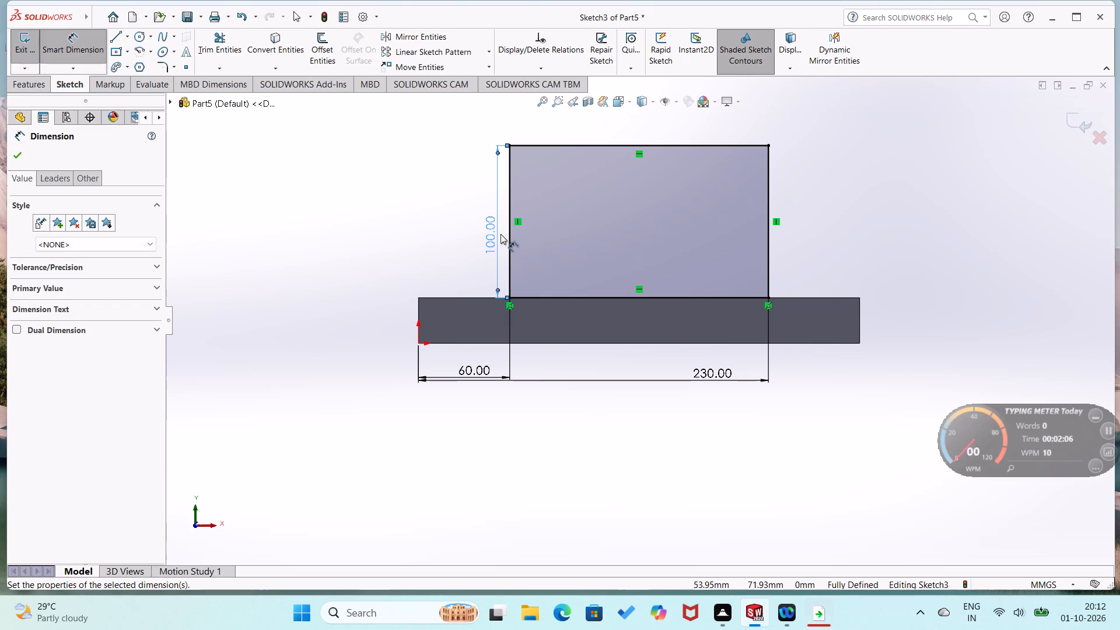
{"action": "left_click", "coordinate": [453, 222]}
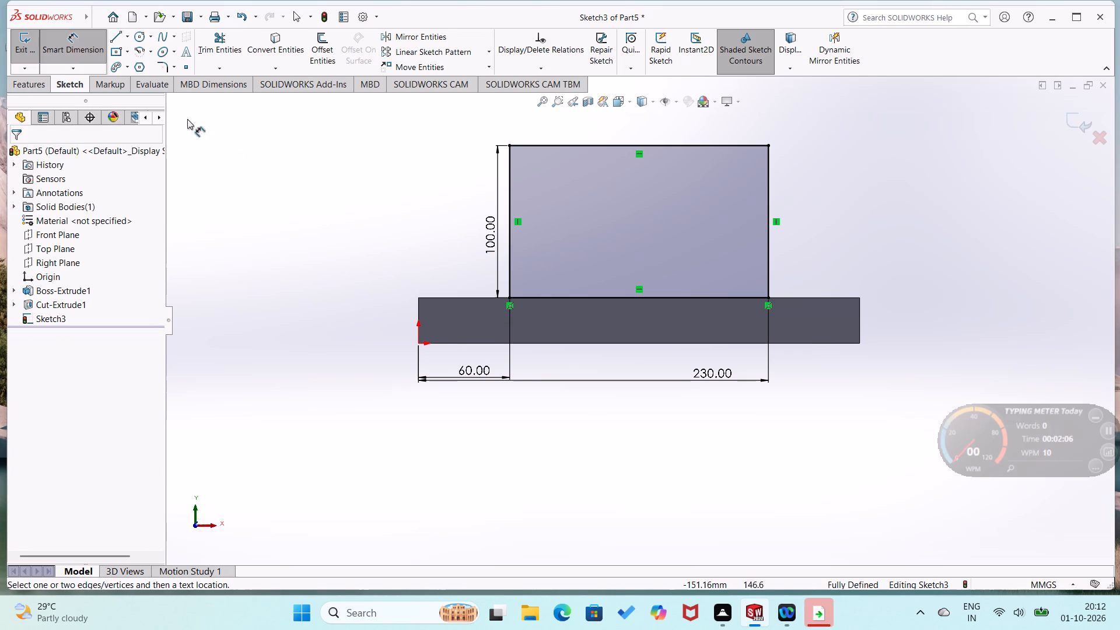
Extrude the rectangle as a Blind boss 25 mm deep, with the direction reversed so it runs back over the plate.
{"action": "left_click", "coordinate": [30, 80]}
{"action": "left_click", "coordinate": [34, 65]}
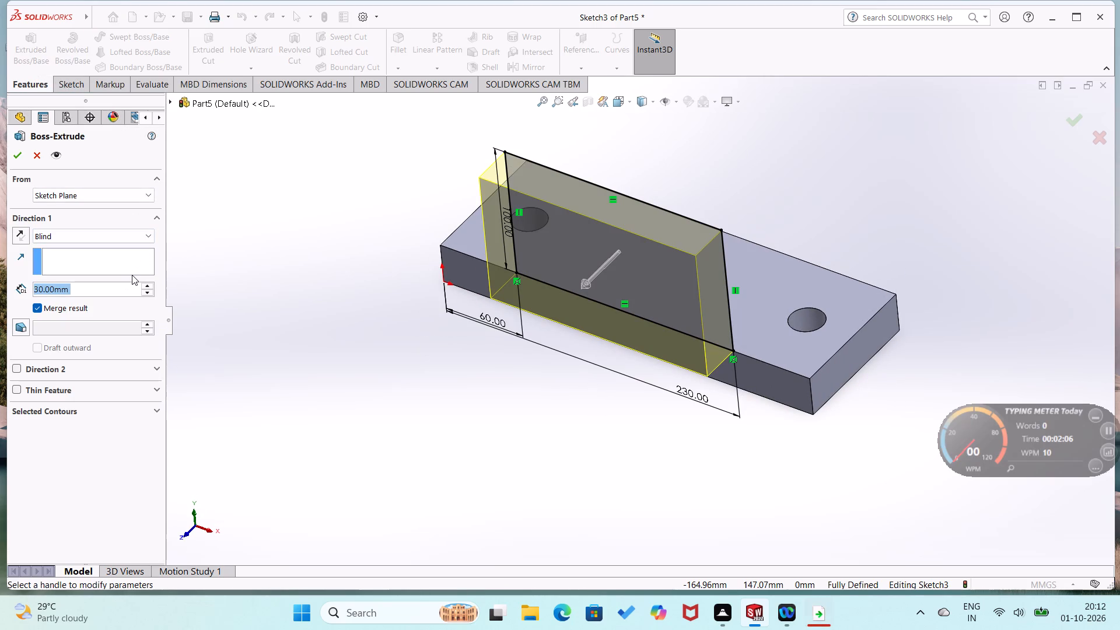
{"action": "type", "text": "25"}
{"action": "key", "text": "Return"}
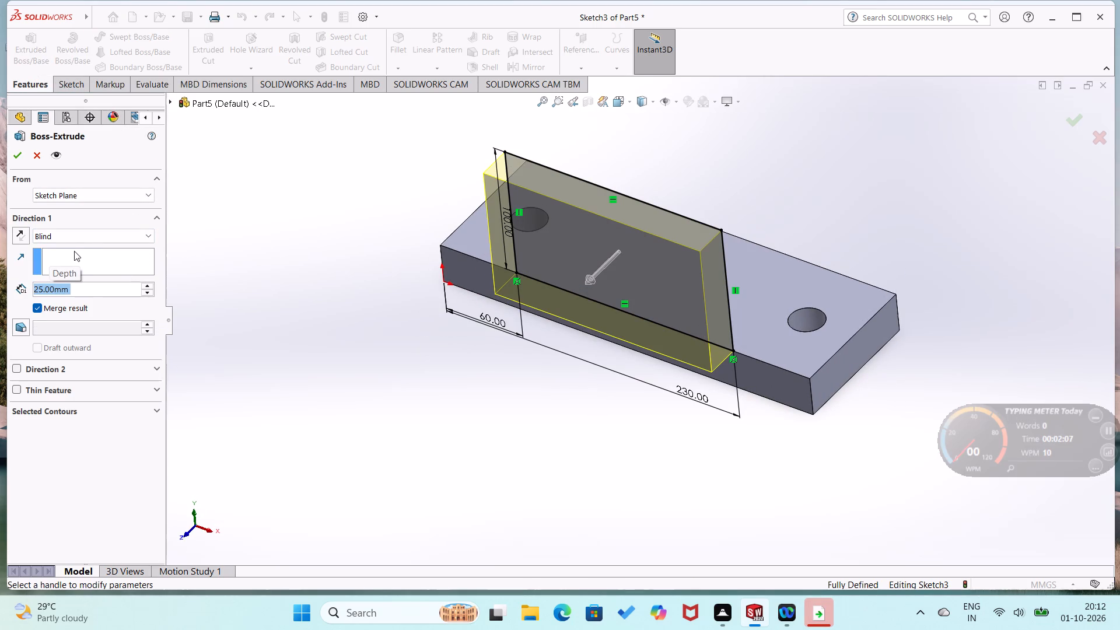
{"action": "left_click", "coordinate": [20, 237]}
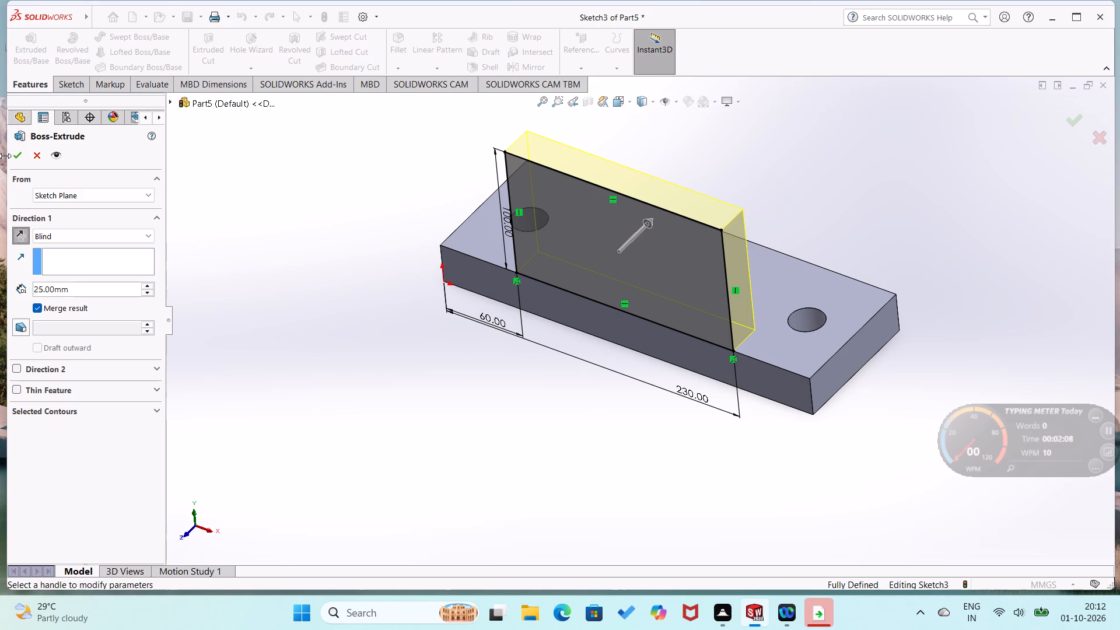
{"action": "left_click", "coordinate": [11, 156]}
{"action": "left_click", "coordinate": [260, 317]}
Fillet the two upper corner edges of the upright with a symmetric 30 mm radius.
{"action": "middle_click_drag", "start_coordinate": [354, 273], "coordinate": [376, 303]}
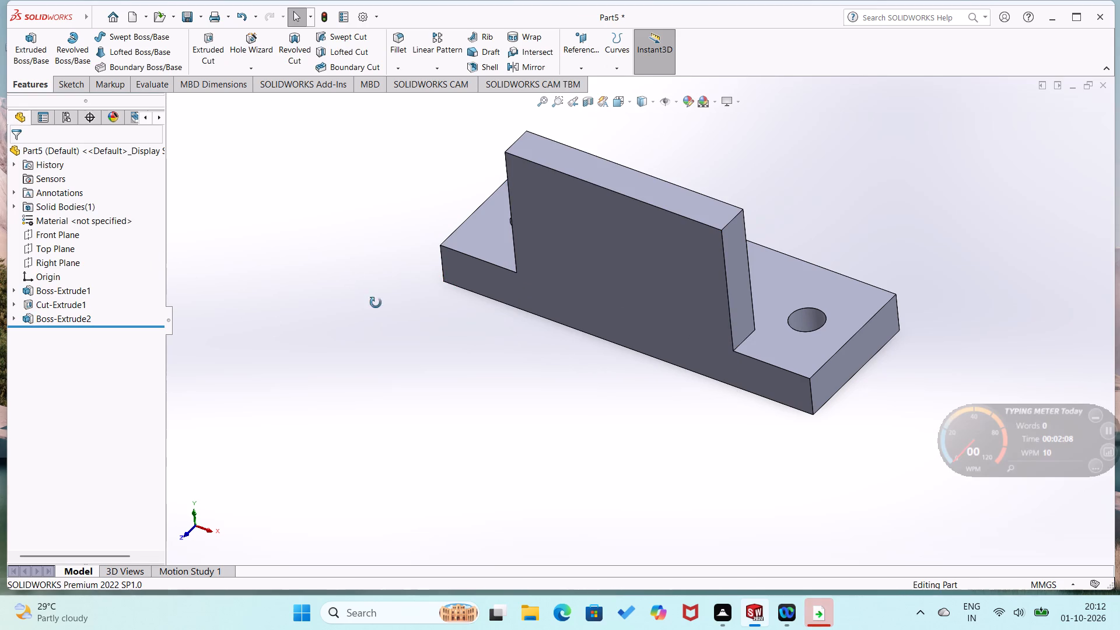
{"action": "middle_click_drag", "start_coordinate": [376, 303], "coordinate": [437, 394]}
{"action": "left_click", "coordinate": [402, 66]}
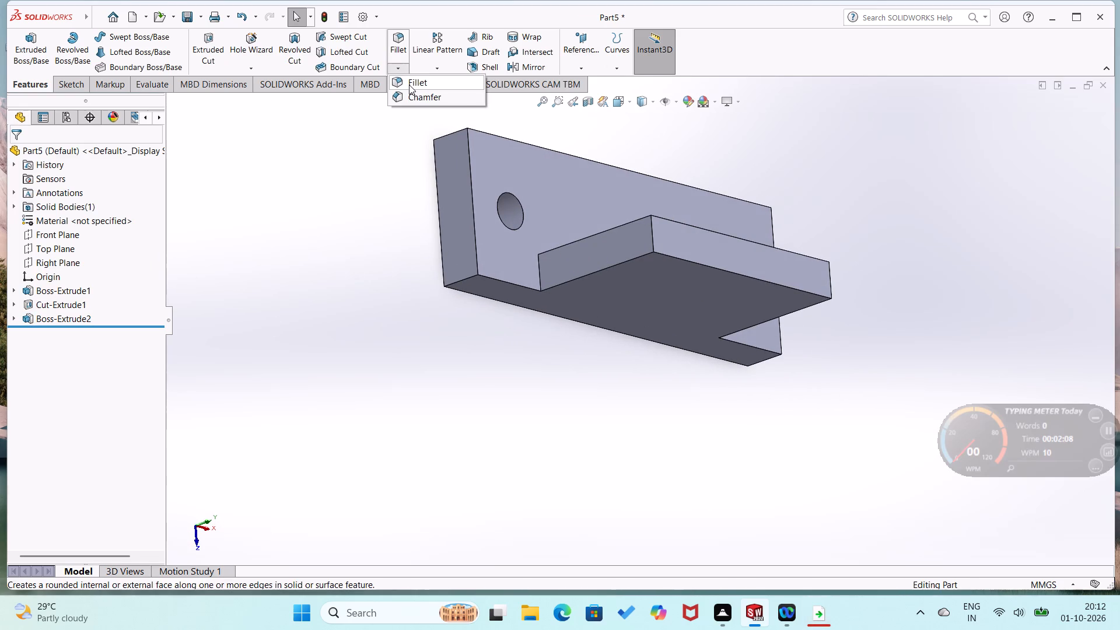
{"action": "left_click", "coordinate": [409, 85]}
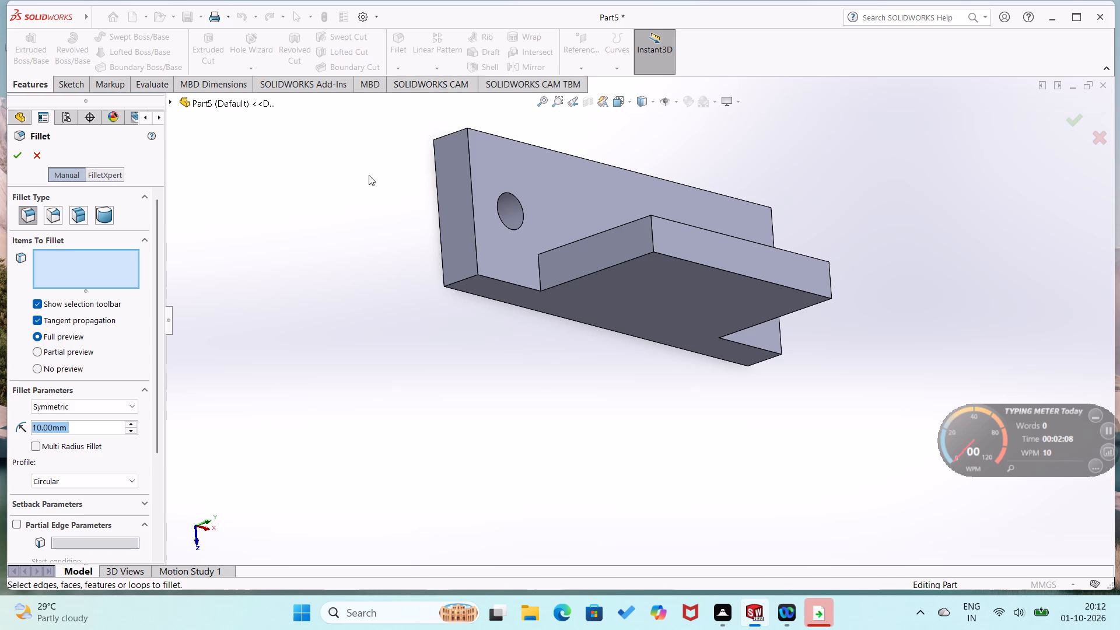
{"action": "left_click", "coordinate": [134, 423]}
{"action": "left_click", "coordinate": [134, 423]}
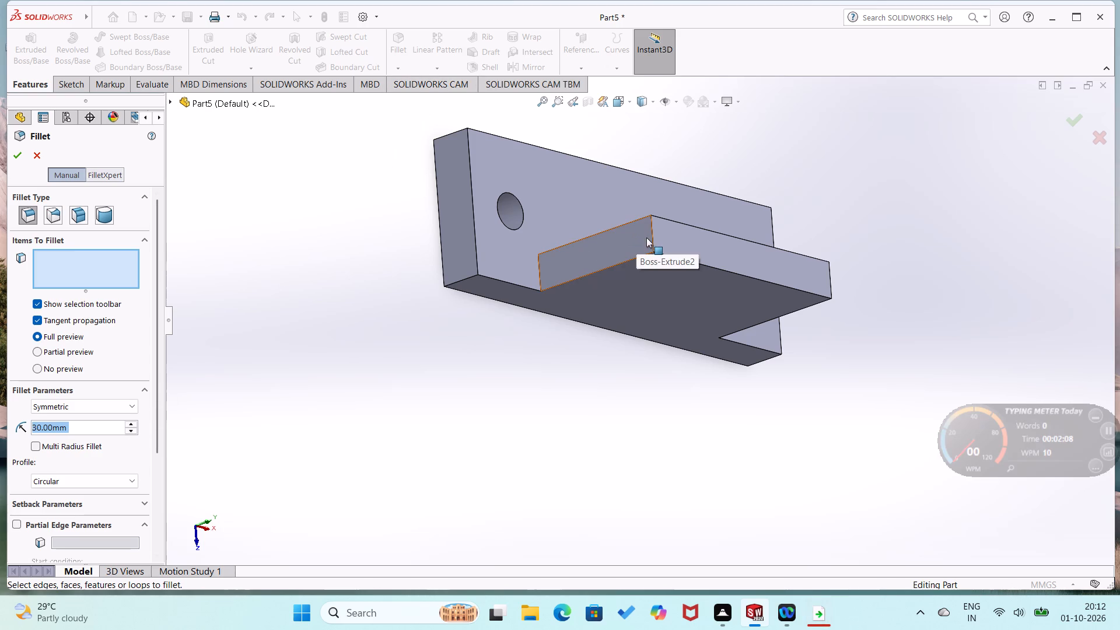
{"action": "left_click", "coordinate": [653, 239]}
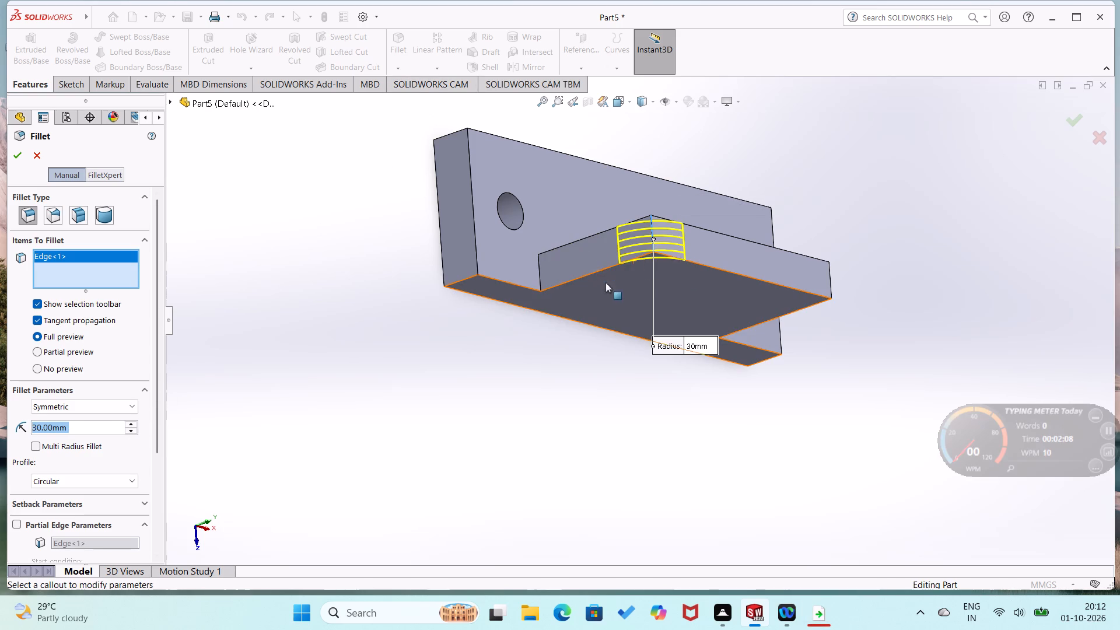
{"action": "middle_click_drag", "start_coordinate": [829, 267], "coordinate": [709, 261]}
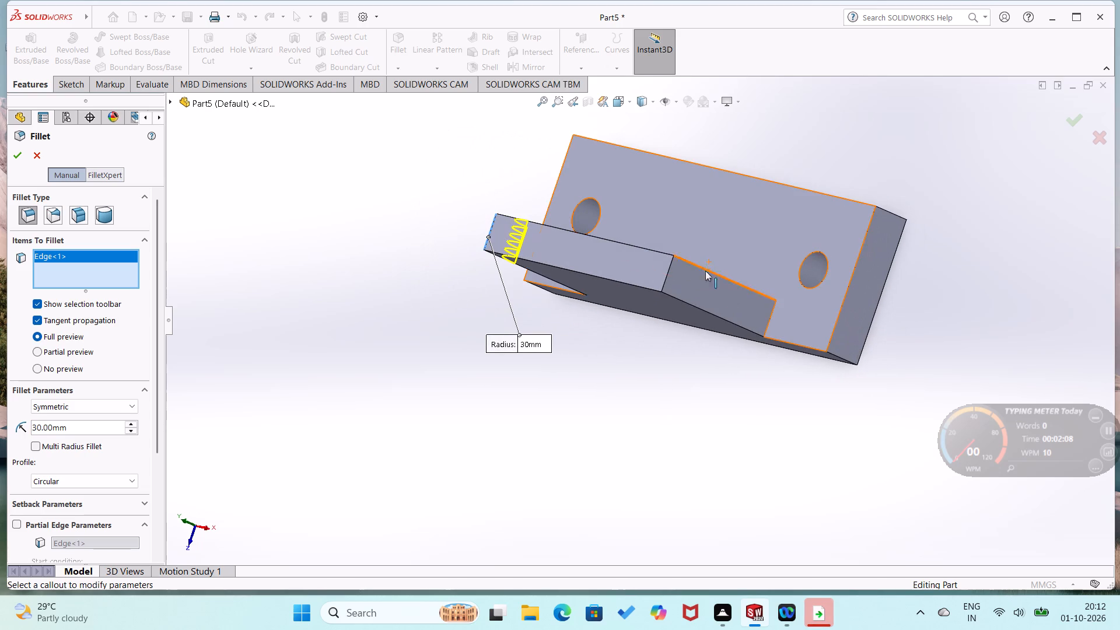
{"action": "left_click", "coordinate": [664, 279]}
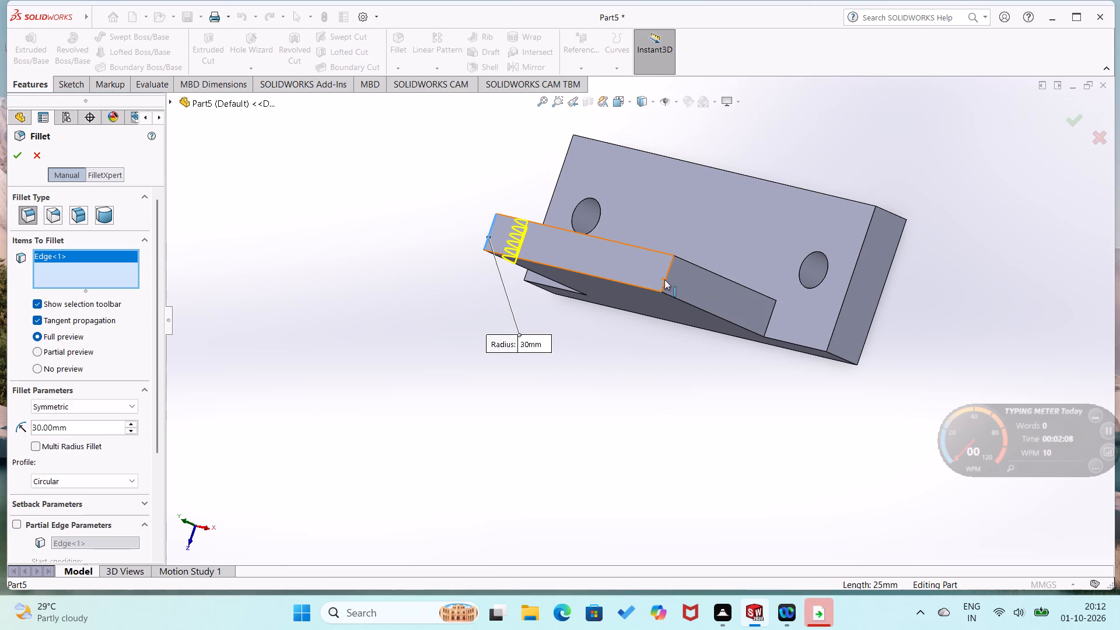
{"action": "left_click", "coordinate": [23, 149]}
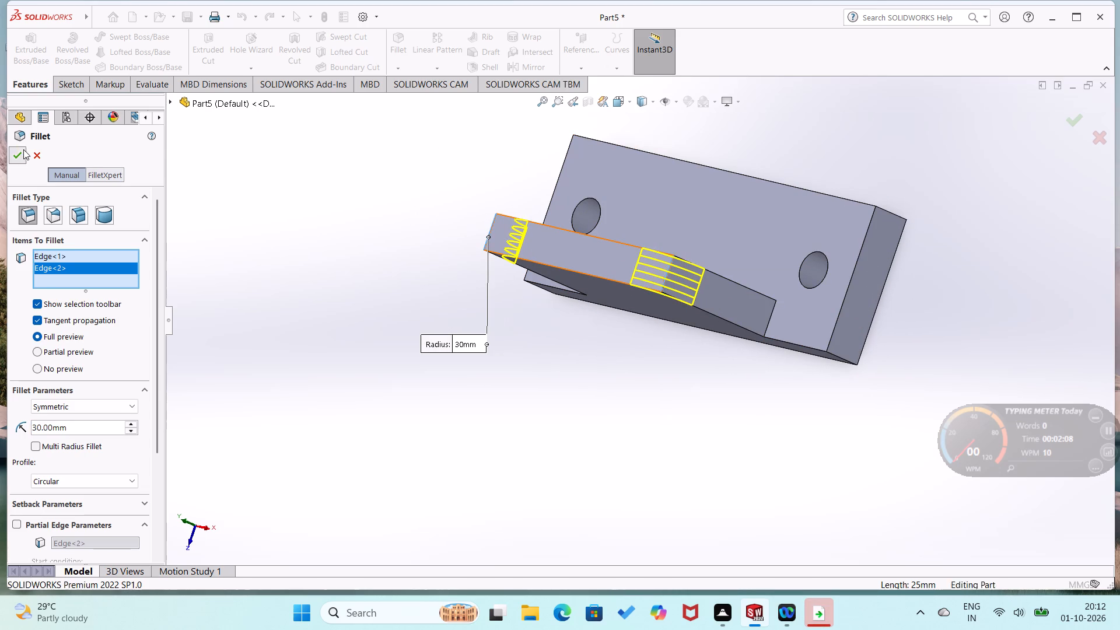
Sketch two circles on the upright's outer face, centred on its rounded corners, the first about 29 mm in diameter.
{"action": "middle_click_drag", "start_coordinate": [381, 280], "coordinate": [499, 173]}
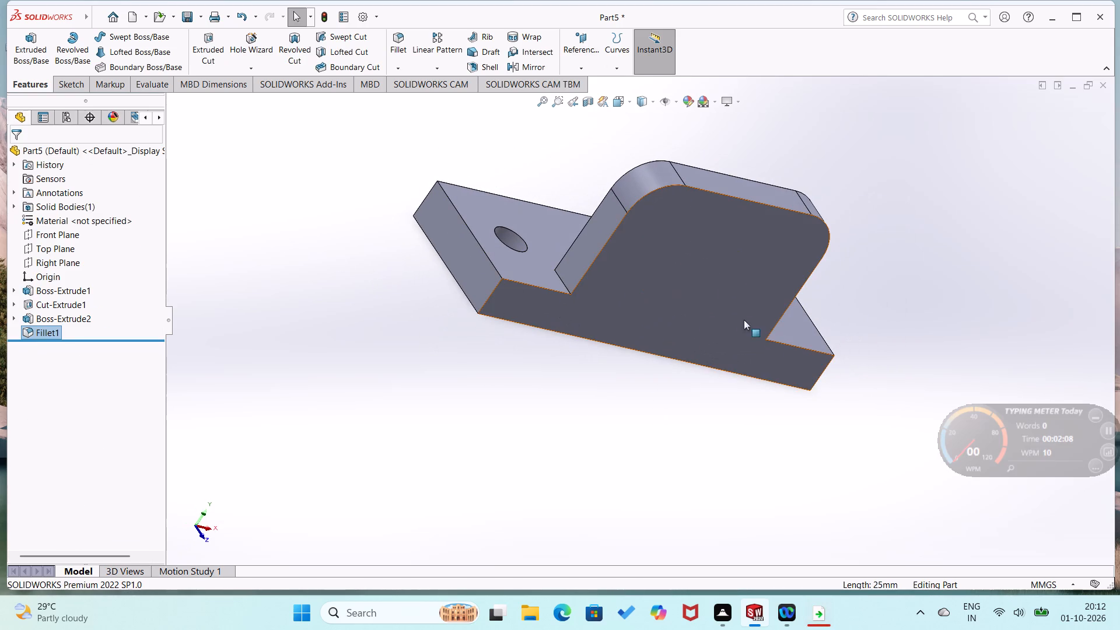
{"action": "right_click", "coordinate": [697, 266]}
{"action": "left_click", "coordinate": [723, 247]}
{"action": "right_click_drag", "start_coordinate": [473, 517], "coordinate": [533, 498]}
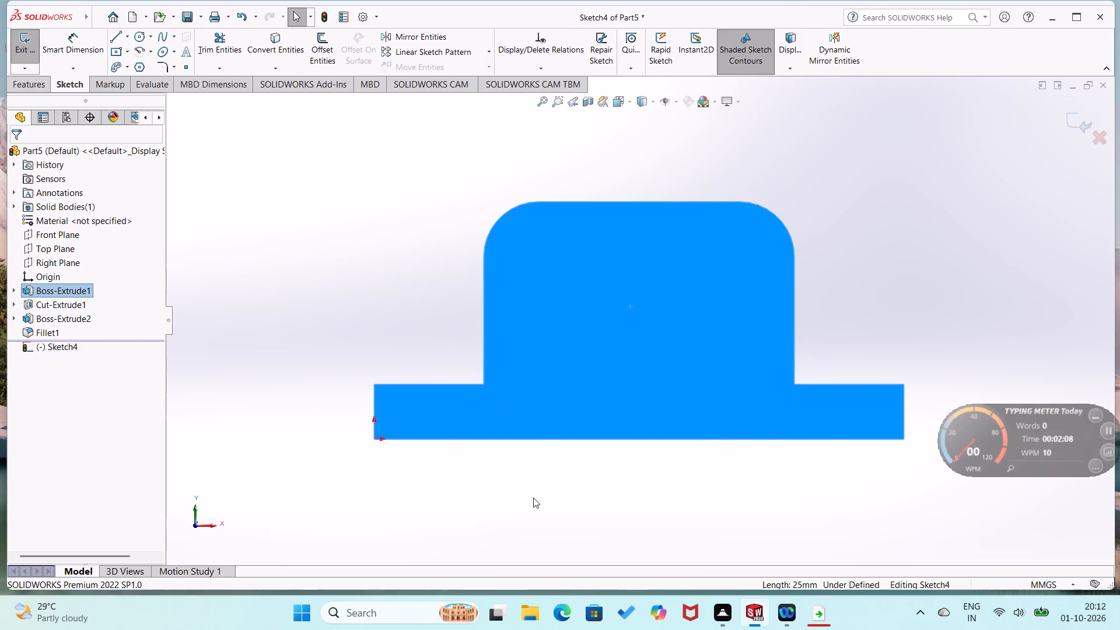
{"action": "right_click_drag", "start_coordinate": [533, 498], "coordinate": [597, 477]}
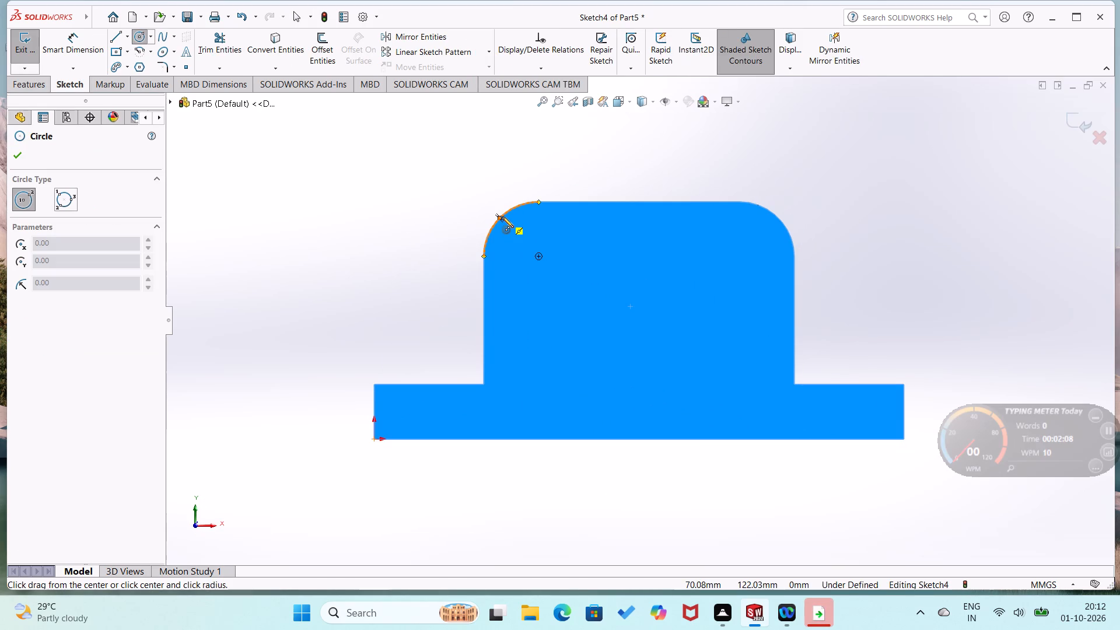
{"action": "left_click", "coordinate": [535, 254]}
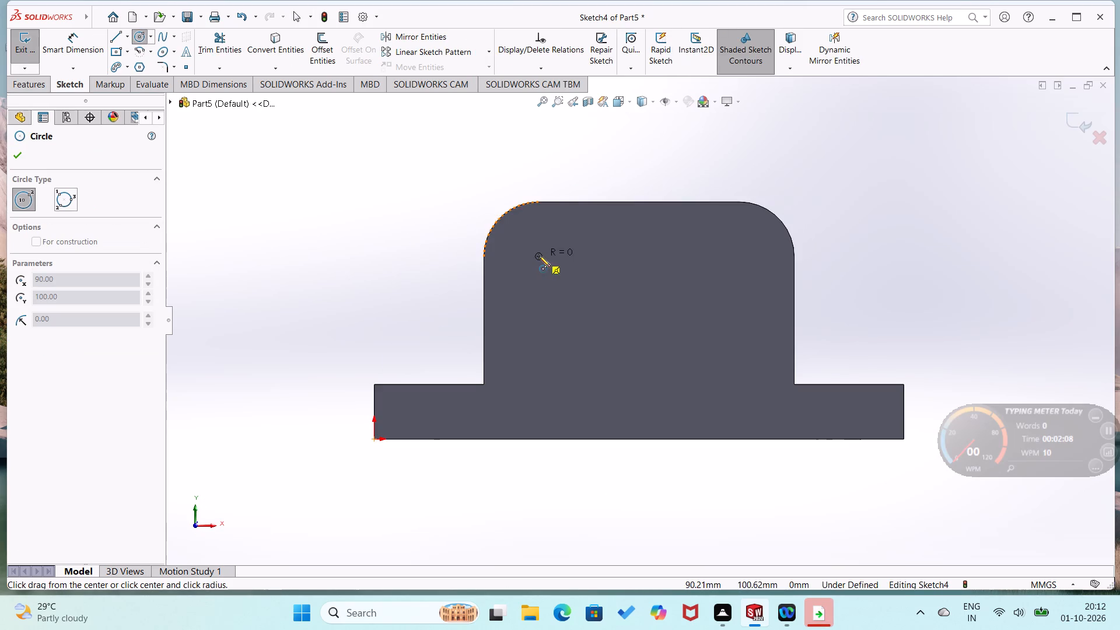
{"action": "left_click", "coordinate": [544, 283]}
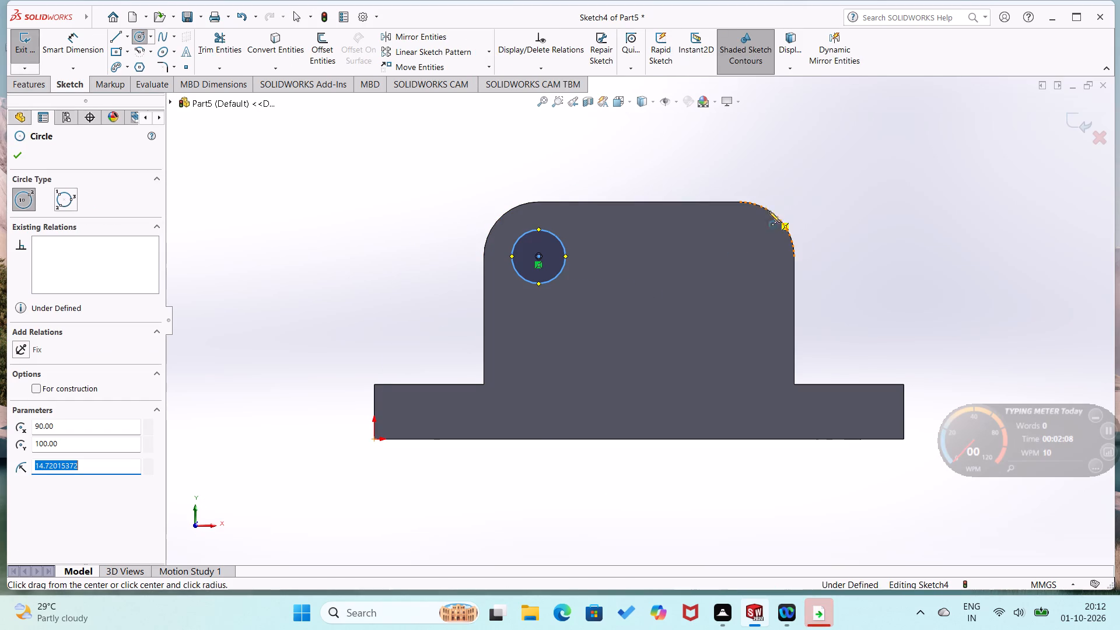
{"action": "left_click", "coordinate": [740, 257]}
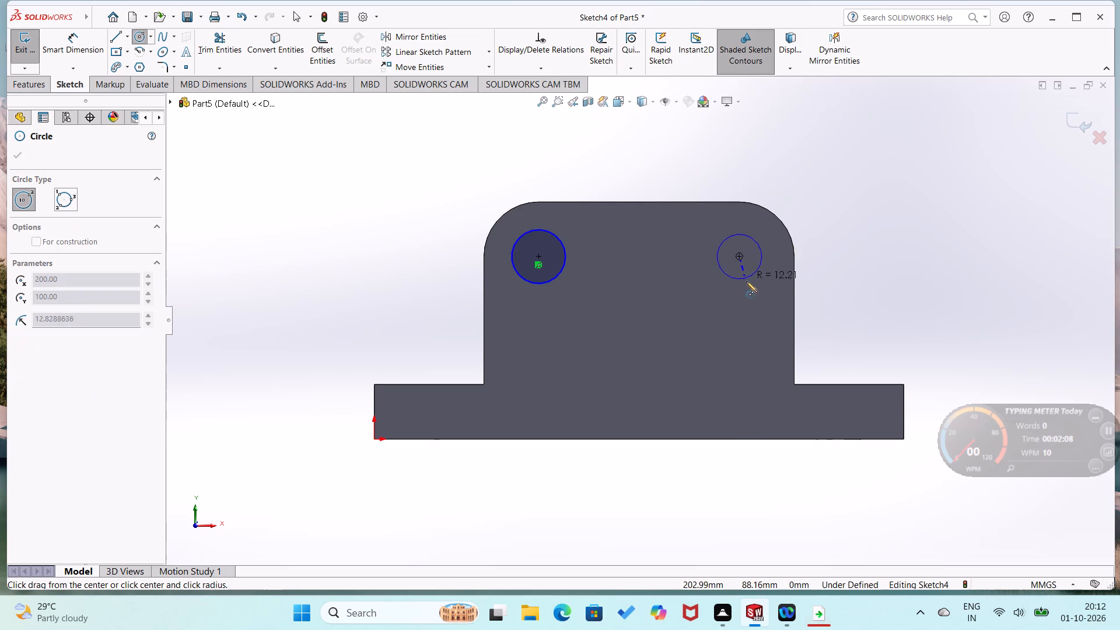
{"action": "left_click", "coordinate": [745, 284]}
Dimension the circle at the corner nearest the origin with a diameter of 25 mm.
{"action": "right_click_drag", "start_coordinate": [684, 351], "coordinate": [695, 249]}
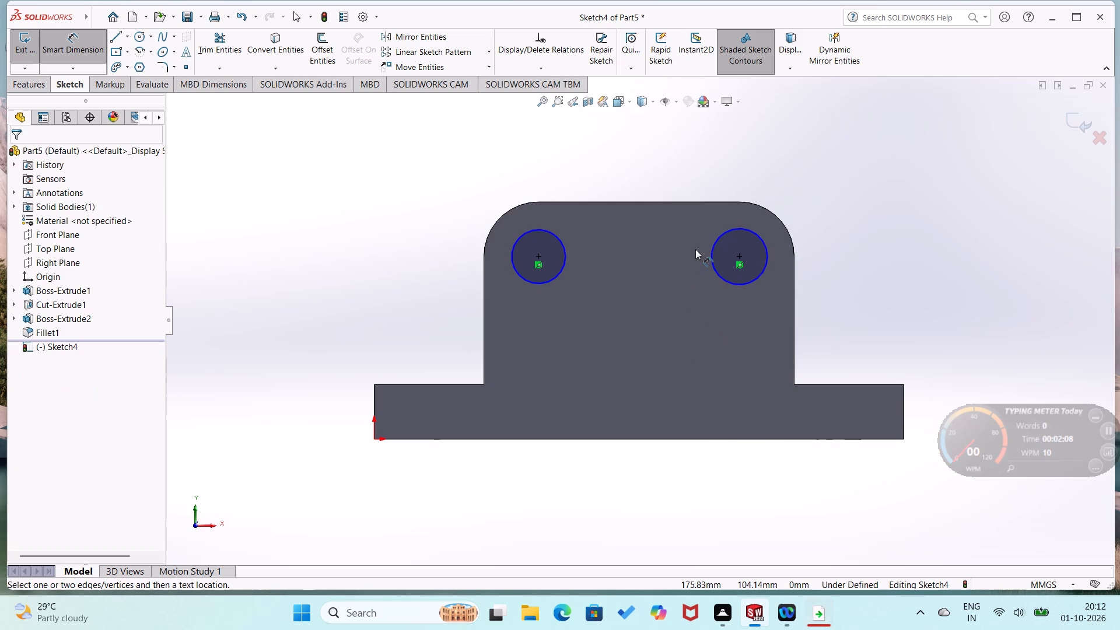
{"action": "left_click", "coordinate": [566, 252]}
{"action": "left_click", "coordinate": [584, 255]}
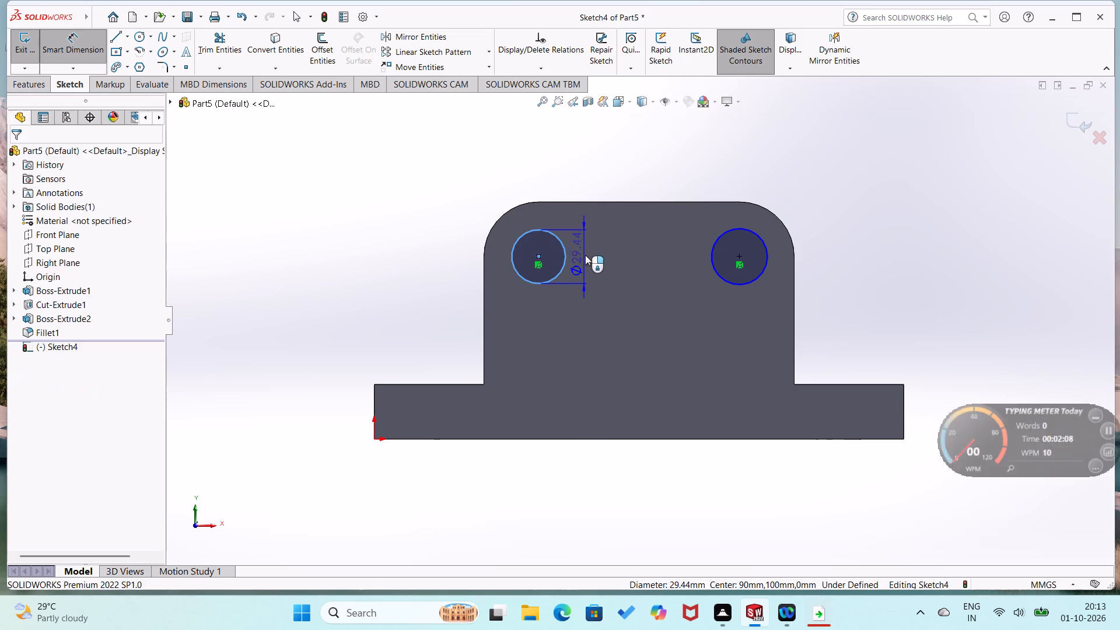
{"action": "type", "text": "02"}
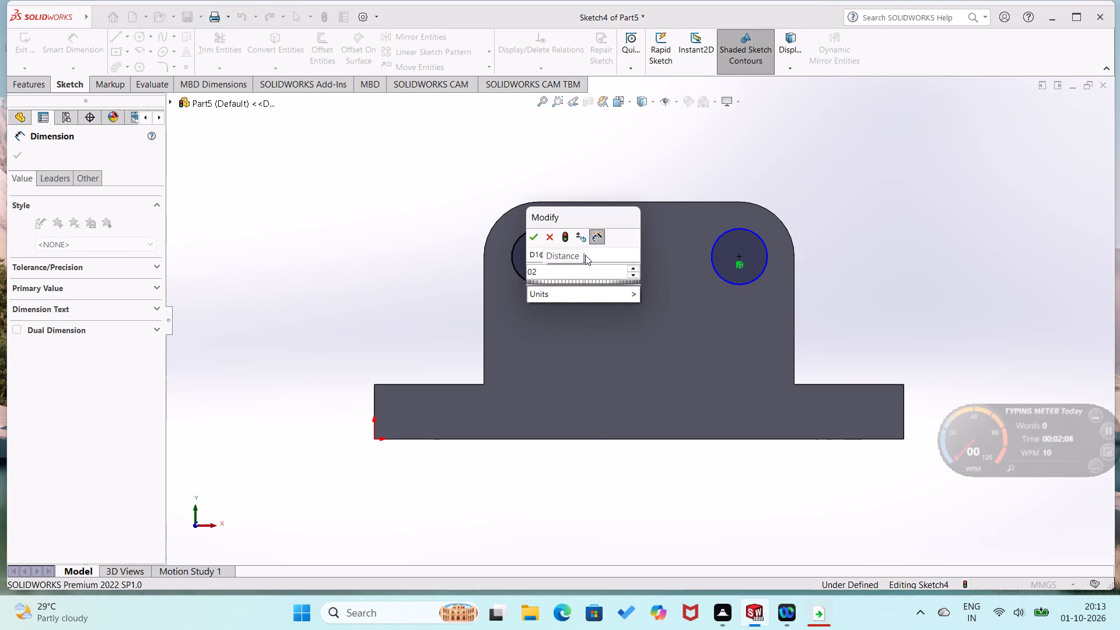
{"action": "key", "text": "BackSpace"}
{"action": "key", "text": "BackSpace"}
{"action": "key", "text": "BackSpace"}
{"action": "type", "text": "25"}
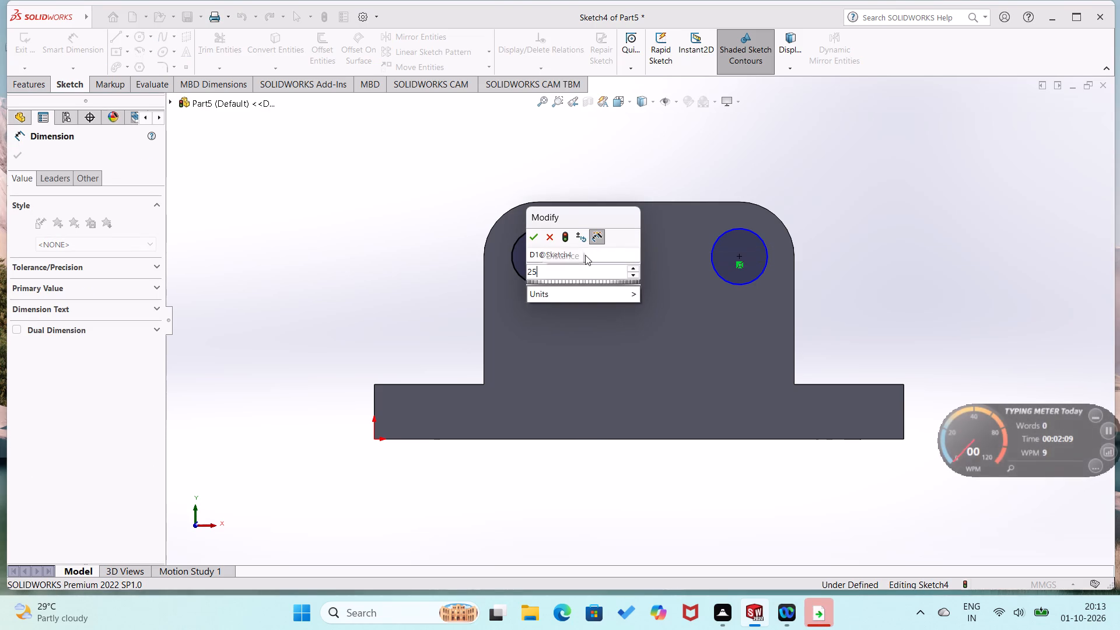
{"action": "key", "text": "Return"}
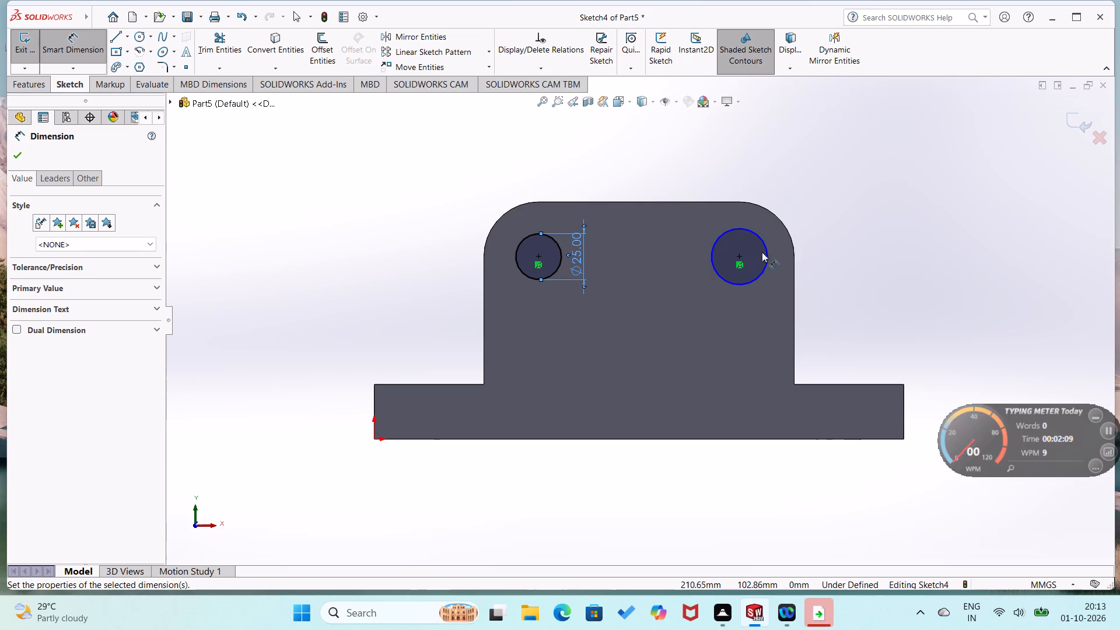
Dimension the circle at the corner farther from the origin with a diameter of 25 mm.
{"action": "left_click", "coordinate": [765, 253]}
{"action": "left_click", "coordinate": [783, 257]}
{"action": "key", "text": "2"}
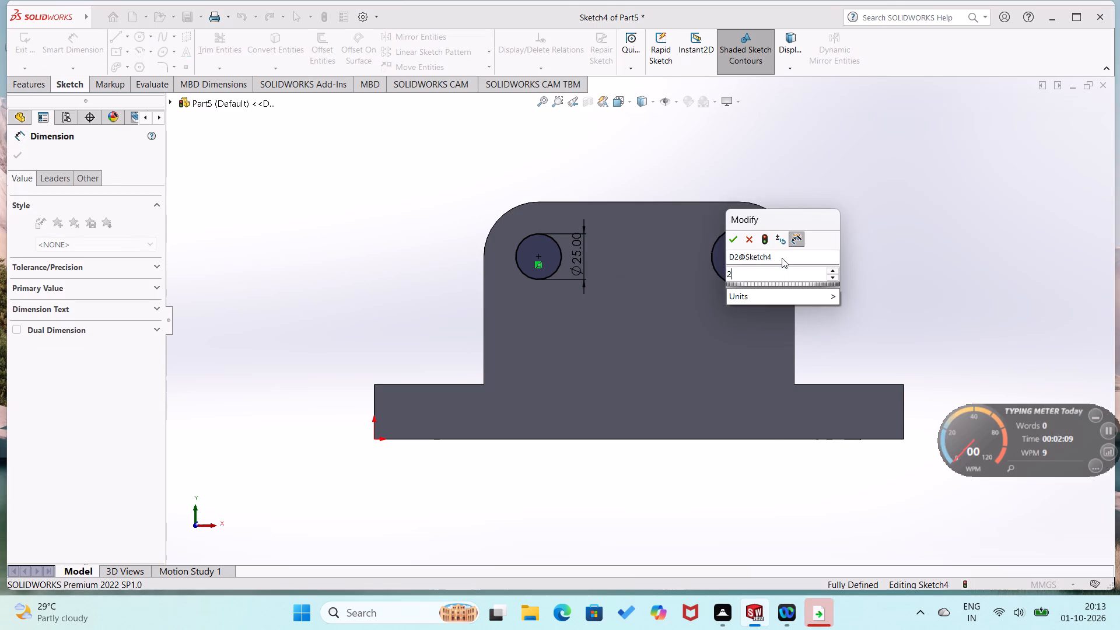
{"action": "key", "text": "5"}
{"action": "key", "text": "Return"}
{"action": "left_click", "coordinate": [803, 198]}
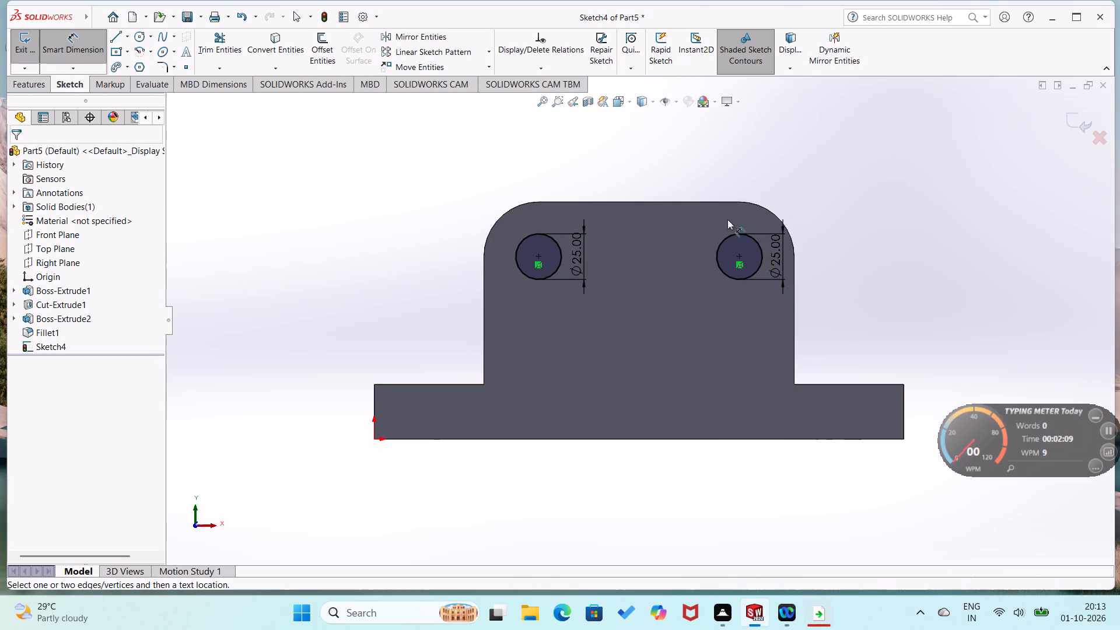
Cut the two circles through the upright with a Blind Extruded Cut 35 mm deep.
{"action": "left_click", "coordinate": [38, 83]}
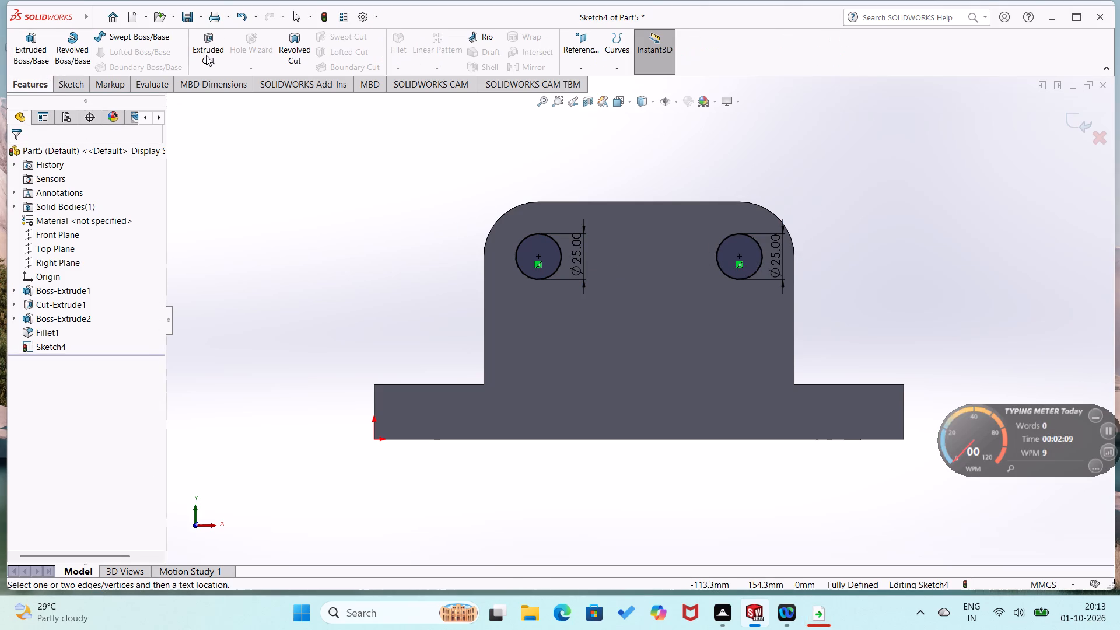
{"action": "left_click", "coordinate": [210, 55]}
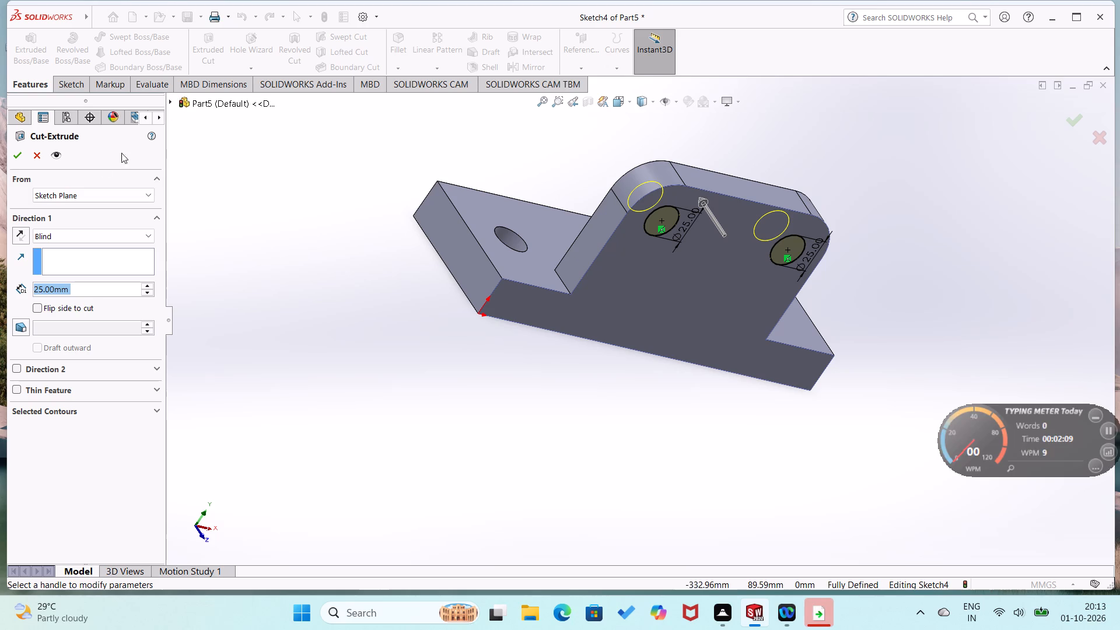
{"action": "left_click", "coordinate": [149, 288]}
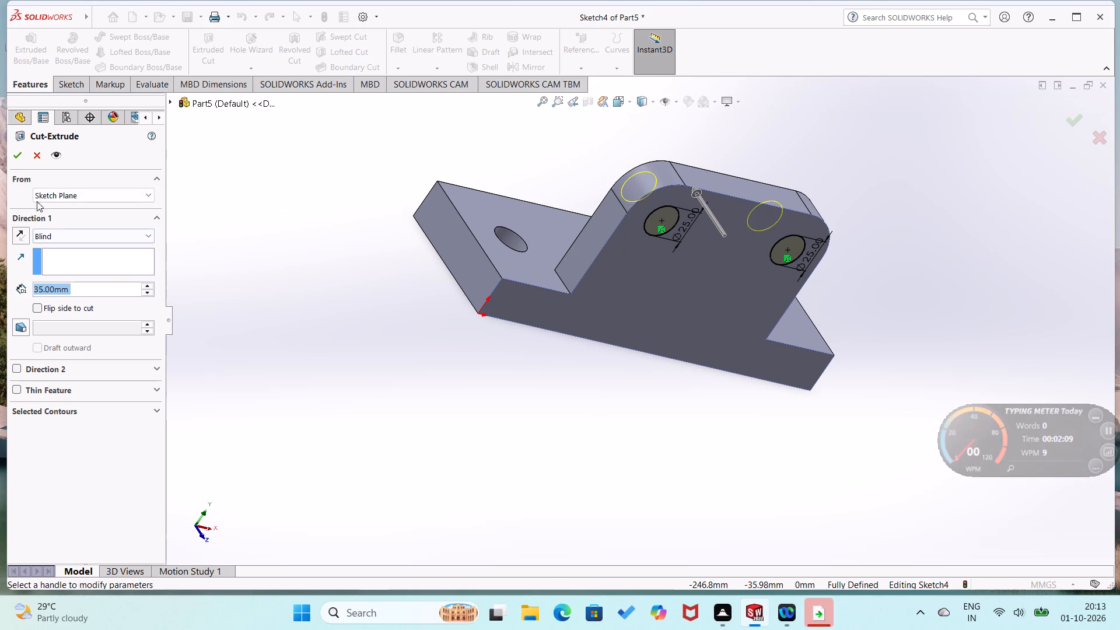
{"action": "left_click", "coordinate": [21, 152]}
{"action": "left_click", "coordinate": [200, 282]}
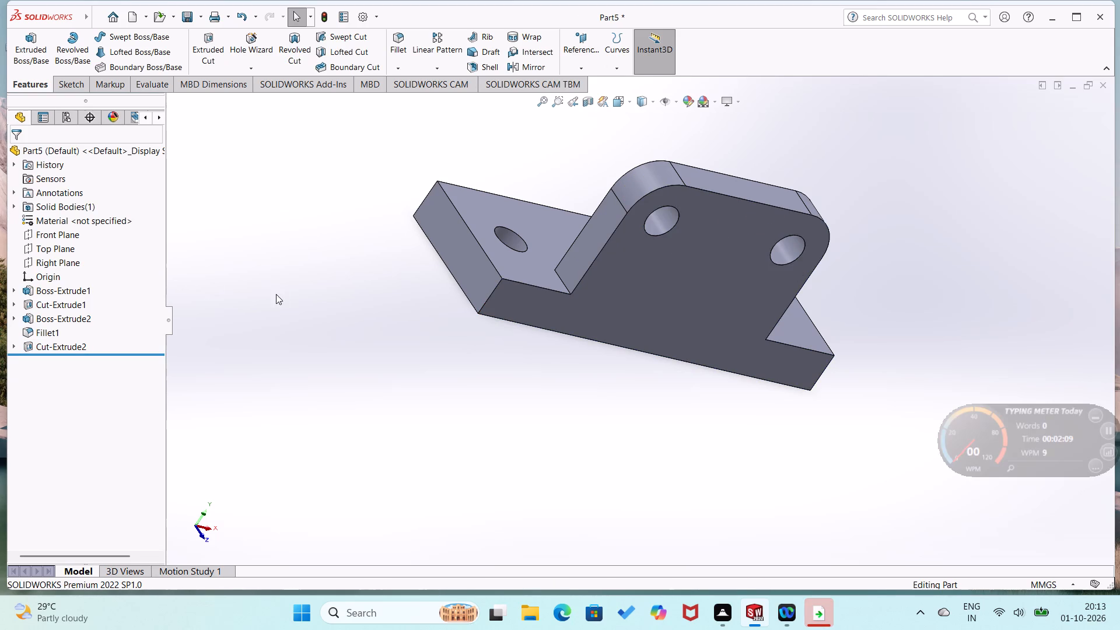
On the plate's opposite long side face, sketch a closed outline matching the upright, with 70 mm sides, 30 mm corner arcs and a 170 mm base.
{"action": "middle_click_drag", "start_coordinate": [329, 292], "coordinate": [419, 400]}
{"action": "right_click", "coordinate": [587, 258]}
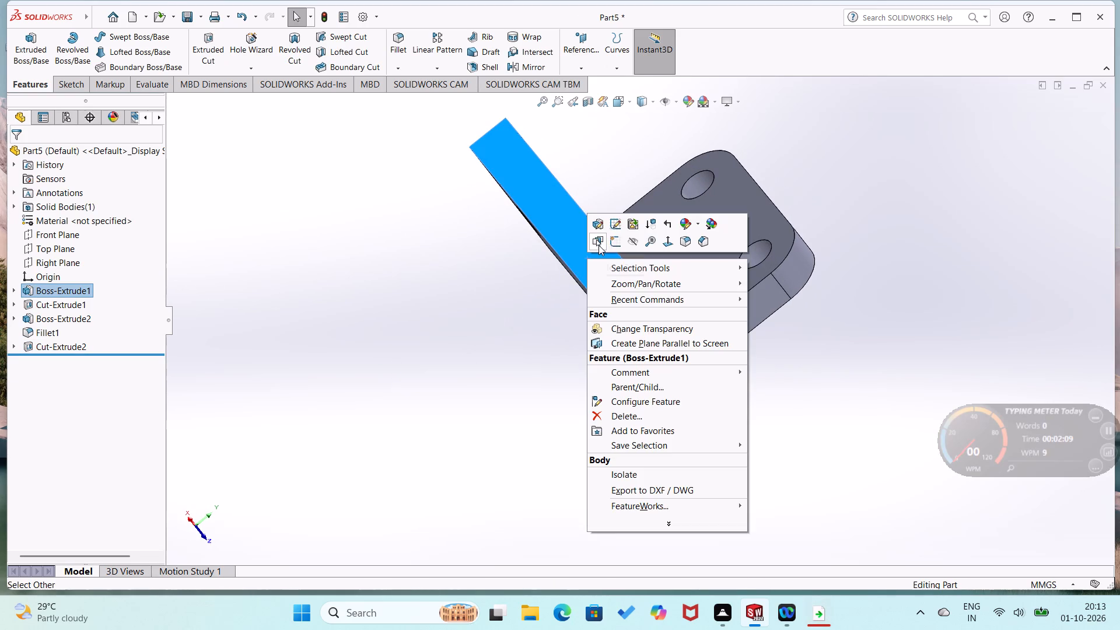
{"action": "left_click", "coordinate": [613, 240]}
{"action": "left_click", "coordinate": [278, 272]}
{"action": "right_click_drag", "start_coordinate": [433, 266], "coordinate": [322, 307]}
{"action": "left_click", "coordinate": [484, 384]}
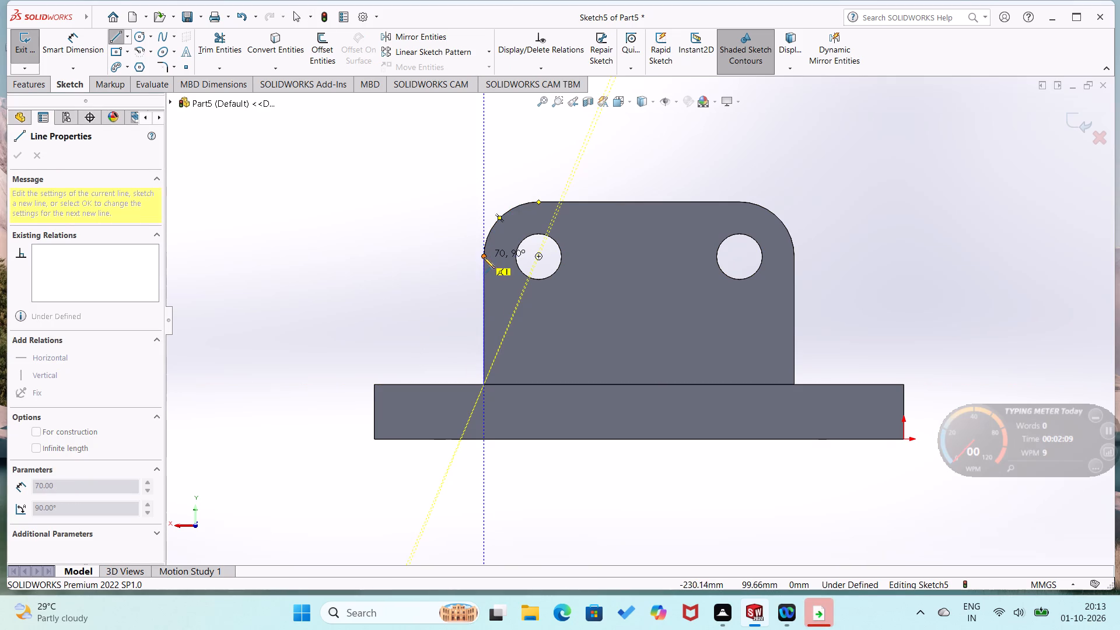
{"action": "left_click", "coordinate": [484, 256]}
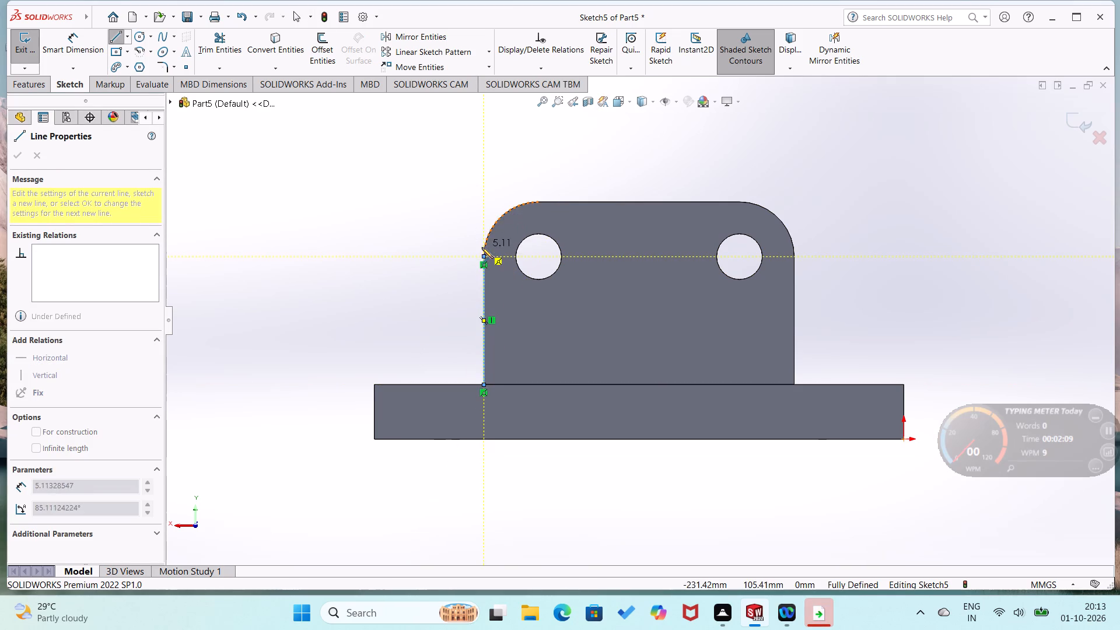
{"action": "left_click", "coordinate": [538, 200]}
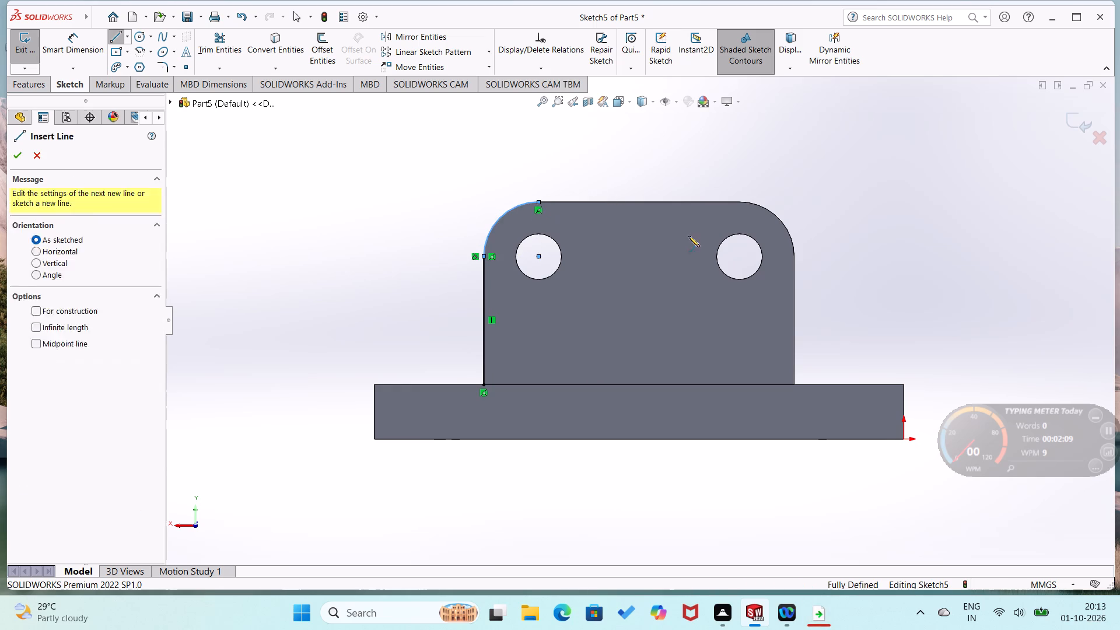
{"action": "left_click", "coordinate": [738, 201]}
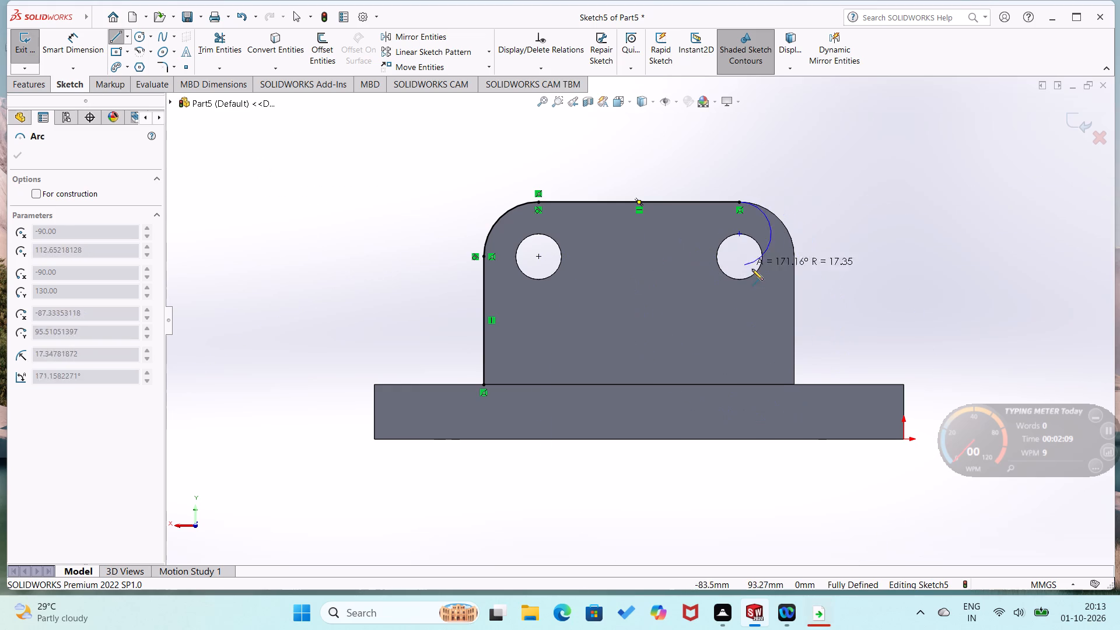
{"action": "left_click", "coordinate": [794, 257]}
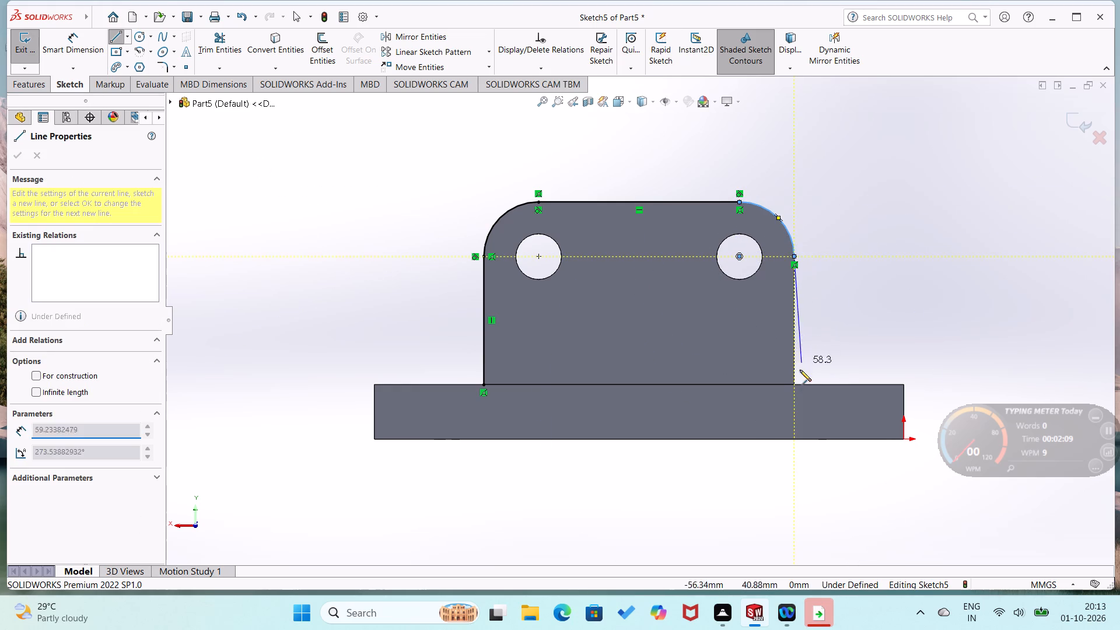
{"action": "left_click", "coordinate": [796, 383]}
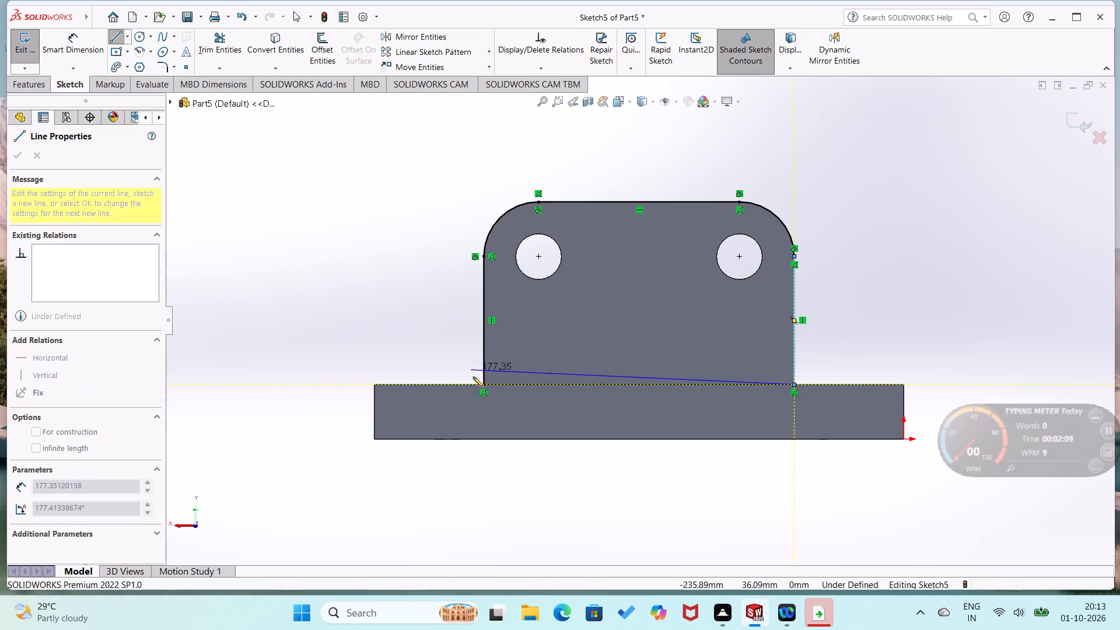
{"action": "left_click", "coordinate": [482, 383]}
{"action": "right_click_drag", "start_coordinate": [368, 310], "coordinate": [368, 309]}
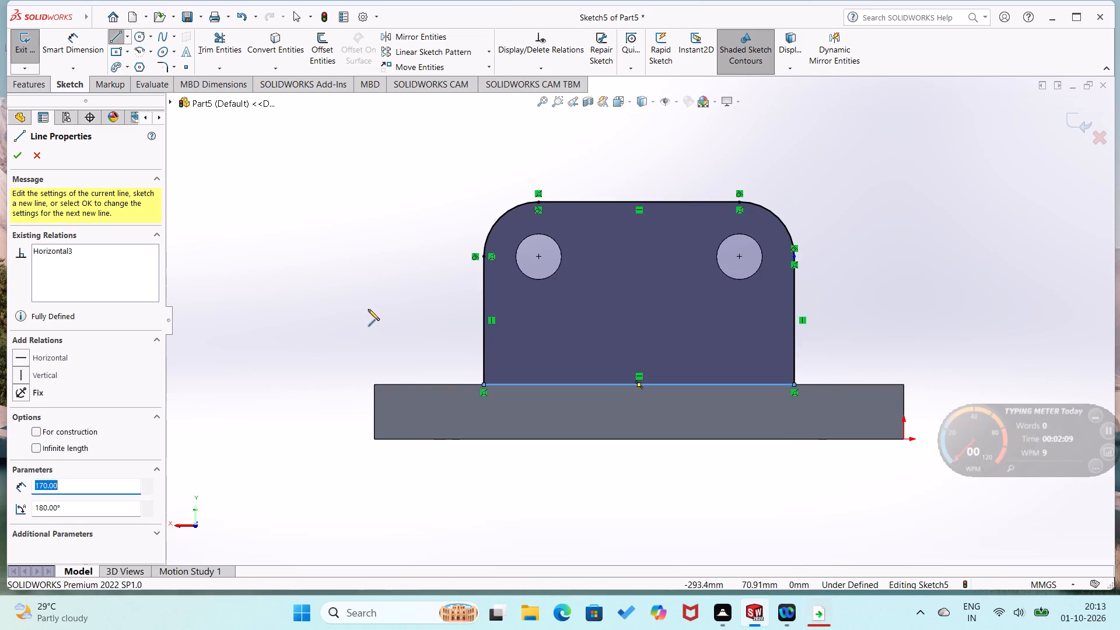
{"action": "right_click_drag", "start_coordinate": [368, 309], "coordinate": [385, 211]}
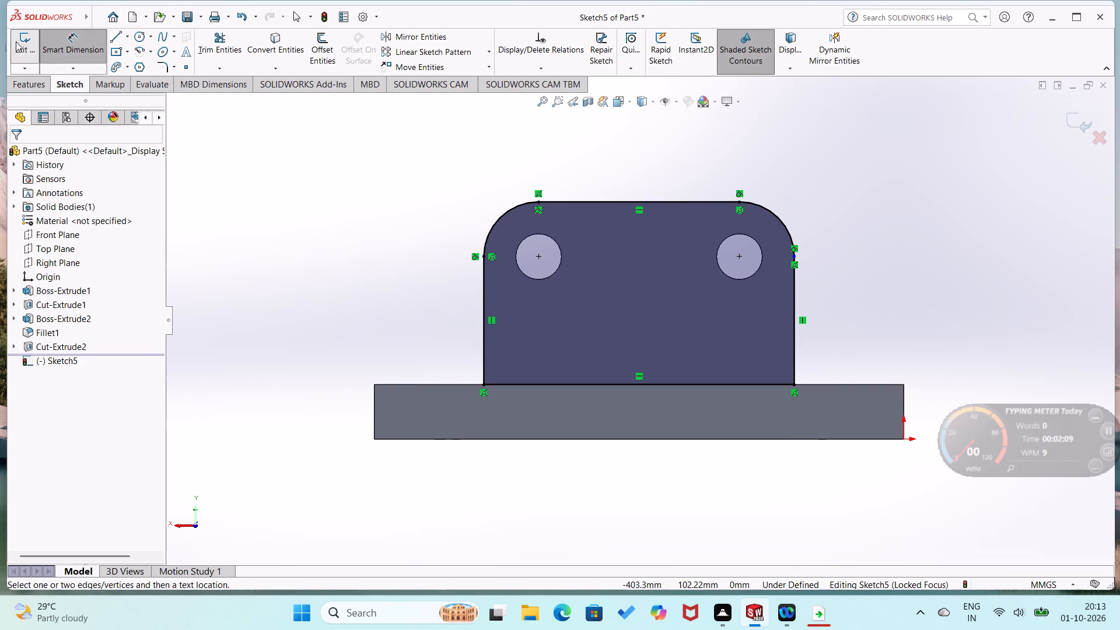
Extrude the outline as a Blind boss 25 mm deep, with the direction reversed so it runs back over the plate.
{"action": "left_click", "coordinate": [22, 90]}
{"action": "left_click", "coordinate": [39, 60]}
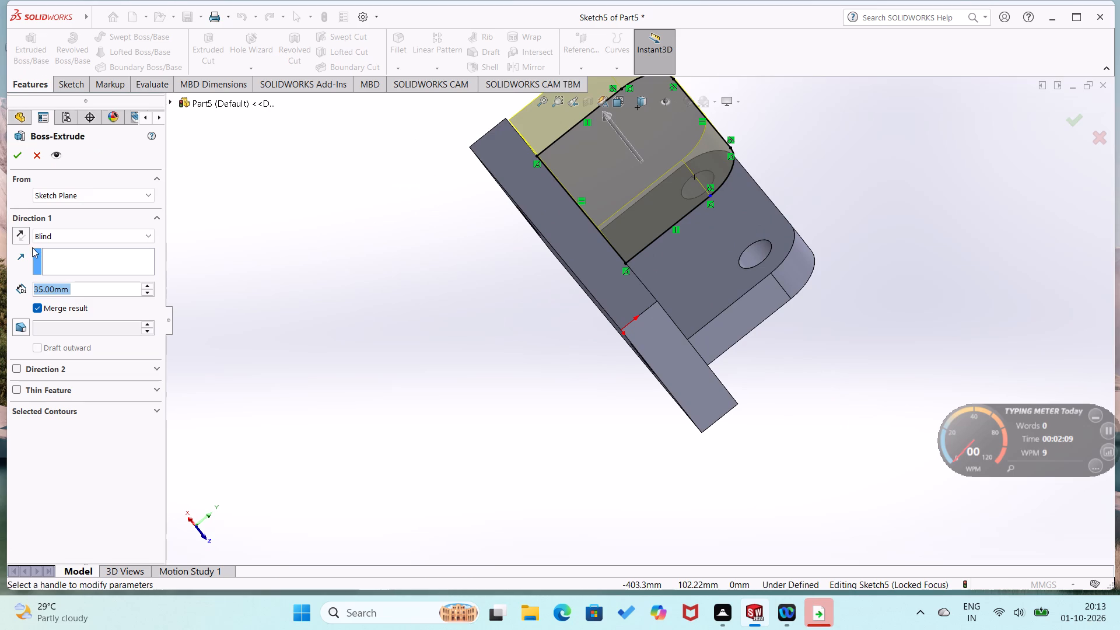
{"action": "left_click", "coordinate": [146, 292]}
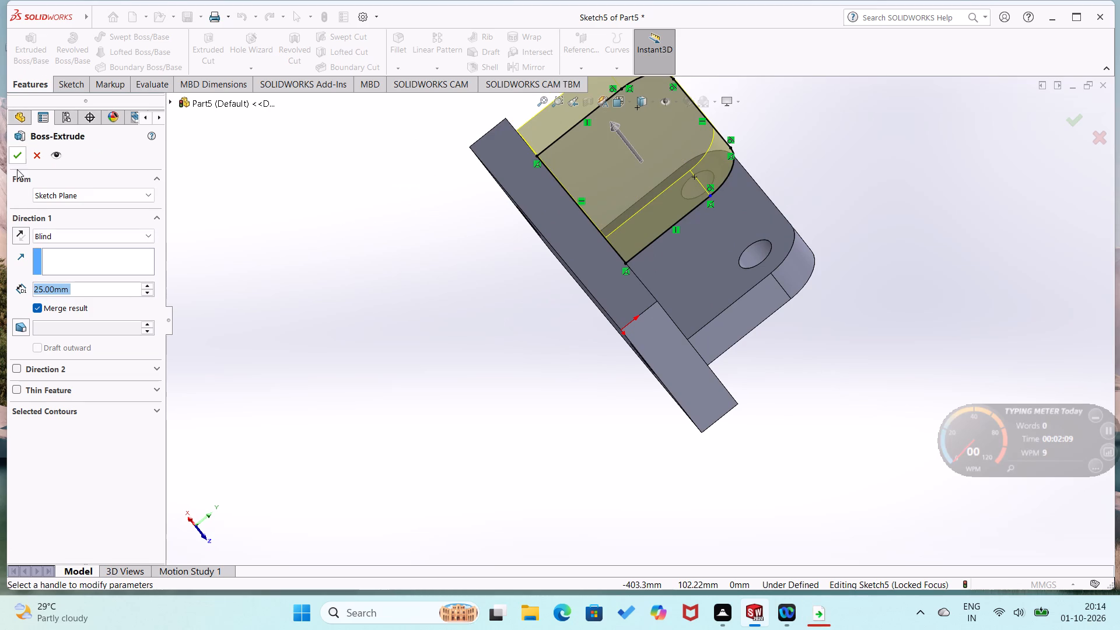
{"action": "left_click", "coordinate": [27, 236]}
{"action": "left_click", "coordinate": [14, 149]}
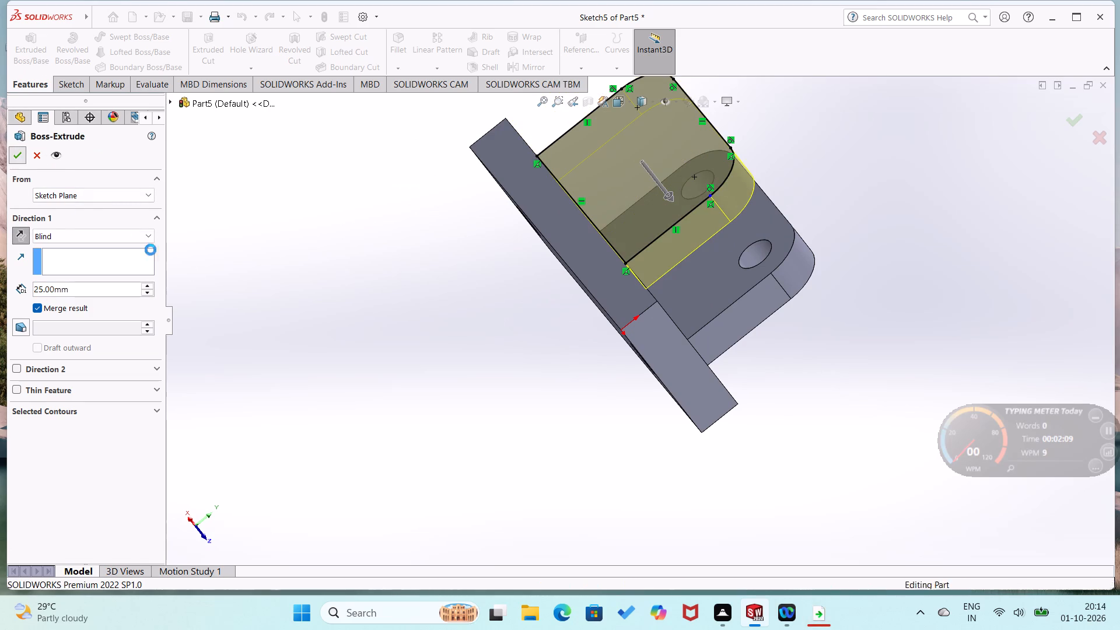
{"action": "left_click", "coordinate": [242, 286]}
Sketch a circle about 25 mm in diameter on the second upright's outer face, centred on the rounded corner farther from the origin.
{"action": "right_click", "coordinate": [656, 178]}
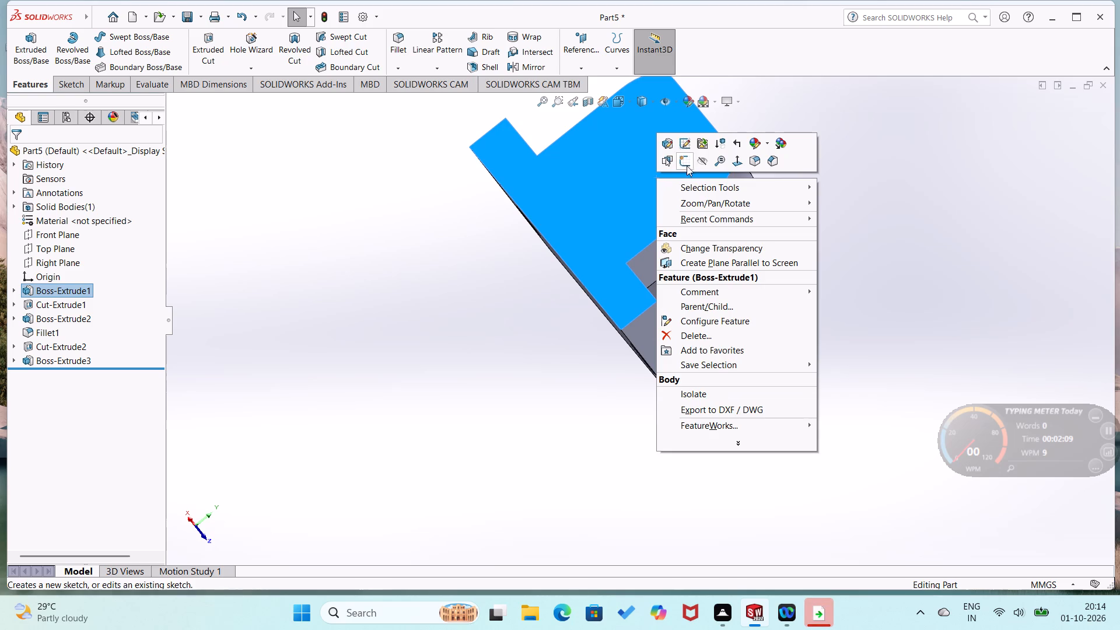
{"action": "left_click", "coordinate": [687, 163]}
{"action": "right_click_drag", "start_coordinate": [337, 377], "coordinate": [452, 270]}
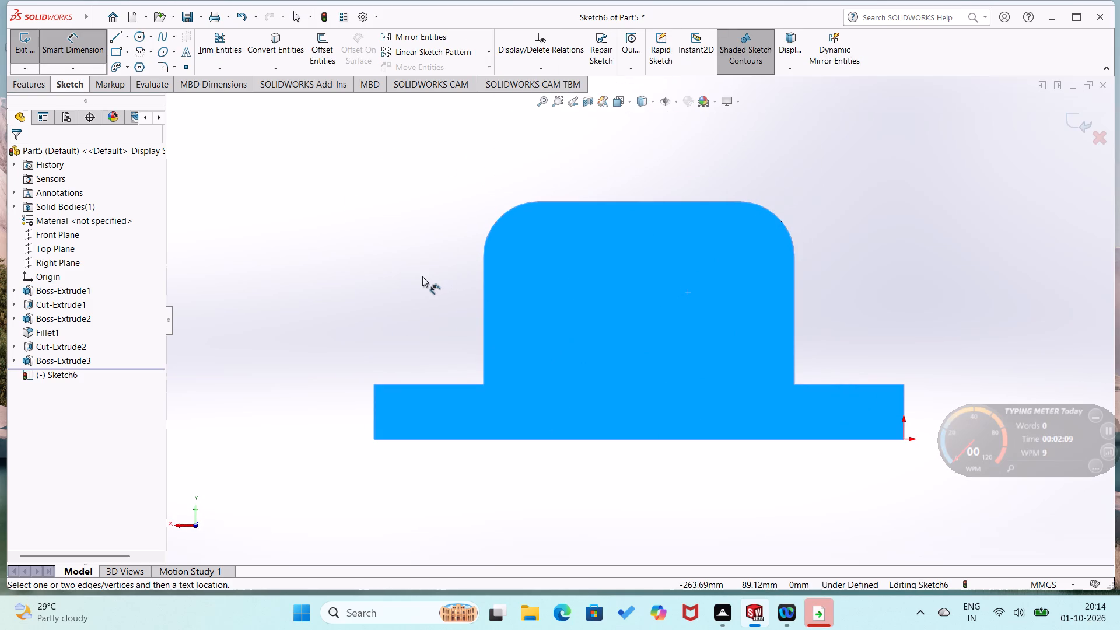
{"action": "left_click", "coordinate": [422, 278]}
{"action": "left_click", "coordinate": [632, 390]}
{"action": "key", "text": "Escape"}
{"action": "right_click_drag", "start_coordinate": [336, 295], "coordinate": [421, 224]}
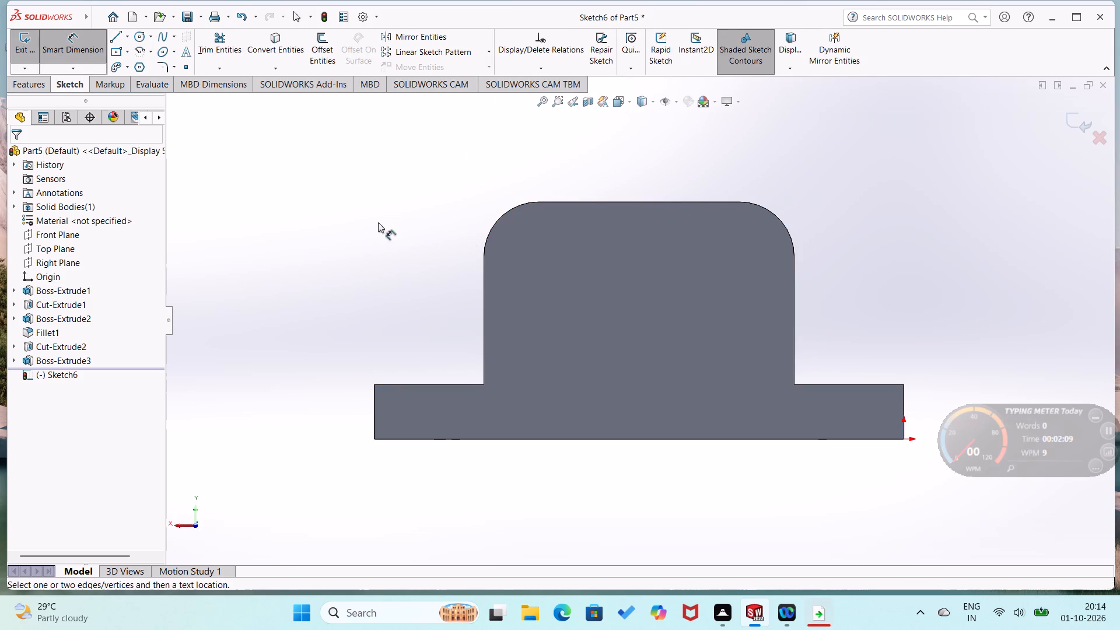
{"action": "right_click_drag", "start_coordinate": [272, 226], "coordinate": [391, 257]}
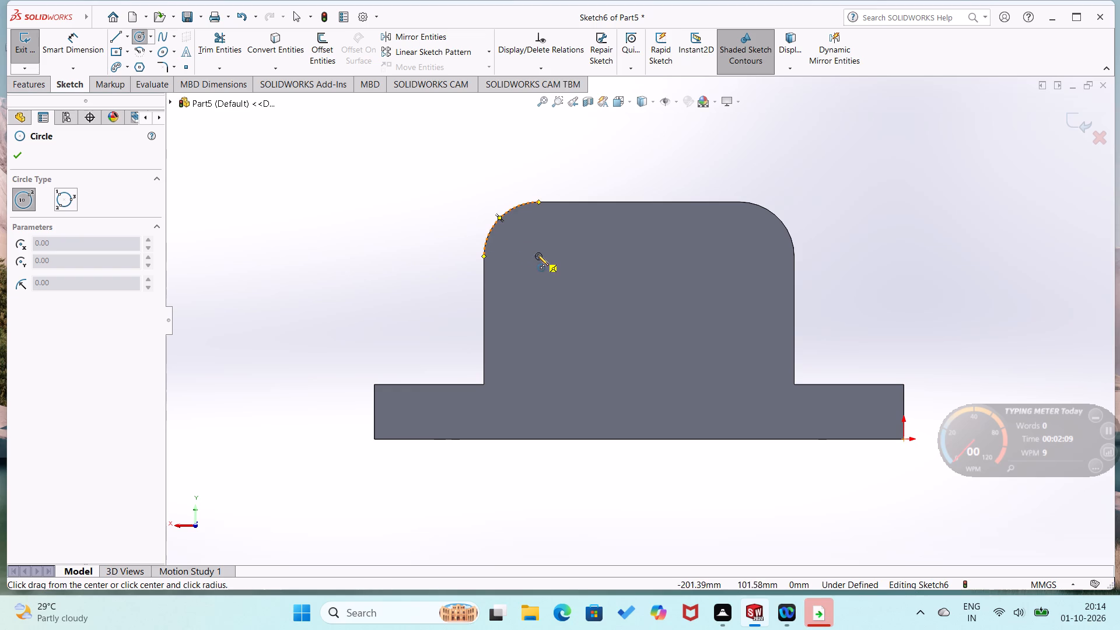
{"action": "left_click", "coordinate": [540, 256]}
{"action": "left_click", "coordinate": [541, 234]}
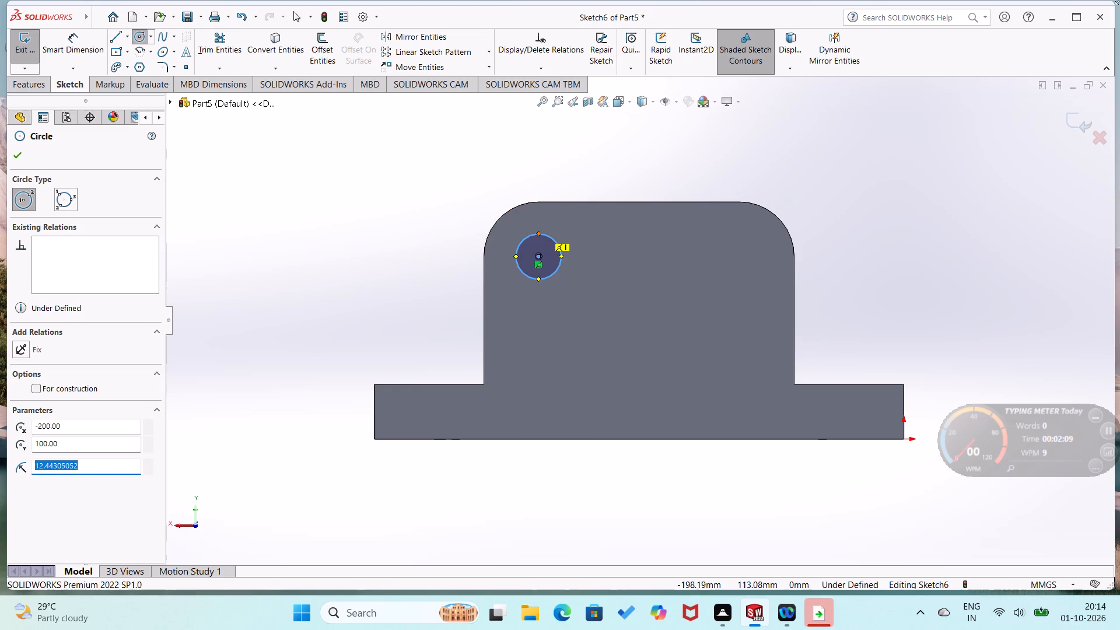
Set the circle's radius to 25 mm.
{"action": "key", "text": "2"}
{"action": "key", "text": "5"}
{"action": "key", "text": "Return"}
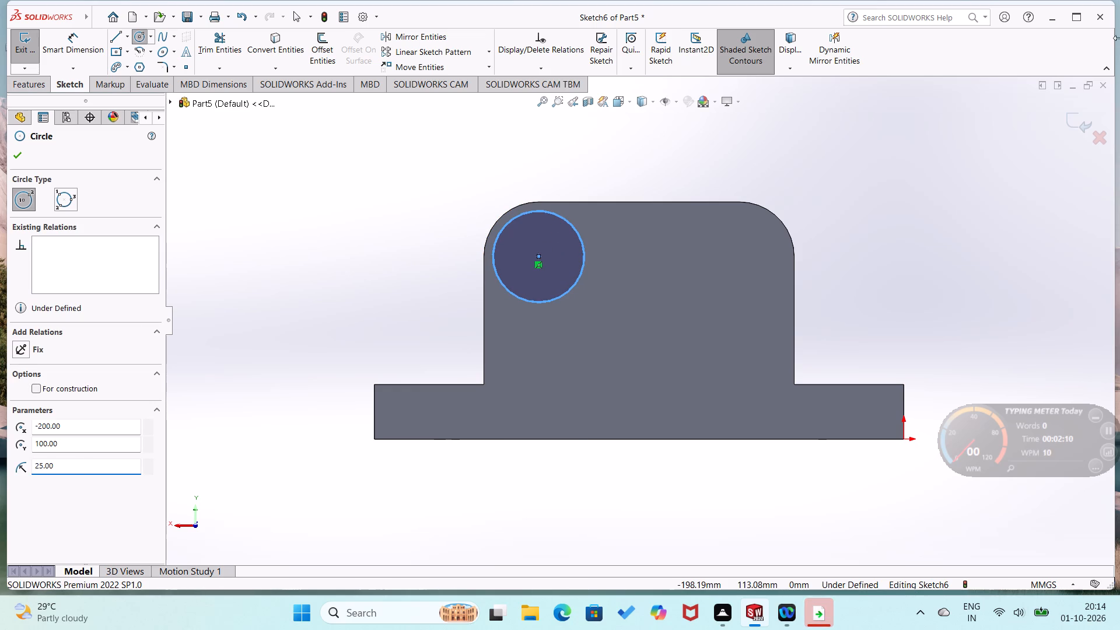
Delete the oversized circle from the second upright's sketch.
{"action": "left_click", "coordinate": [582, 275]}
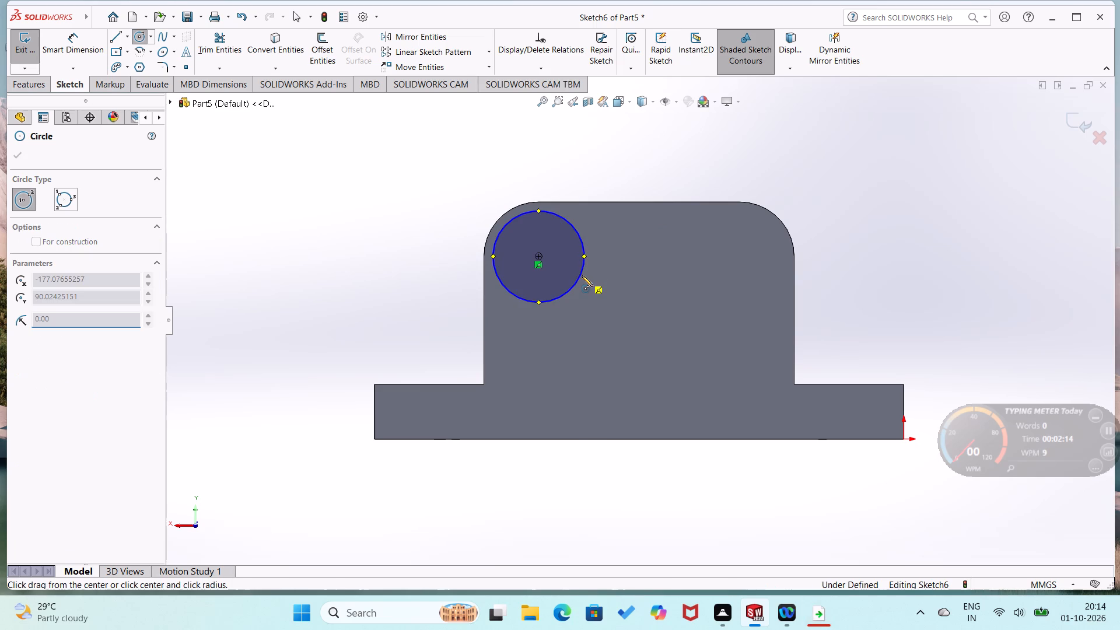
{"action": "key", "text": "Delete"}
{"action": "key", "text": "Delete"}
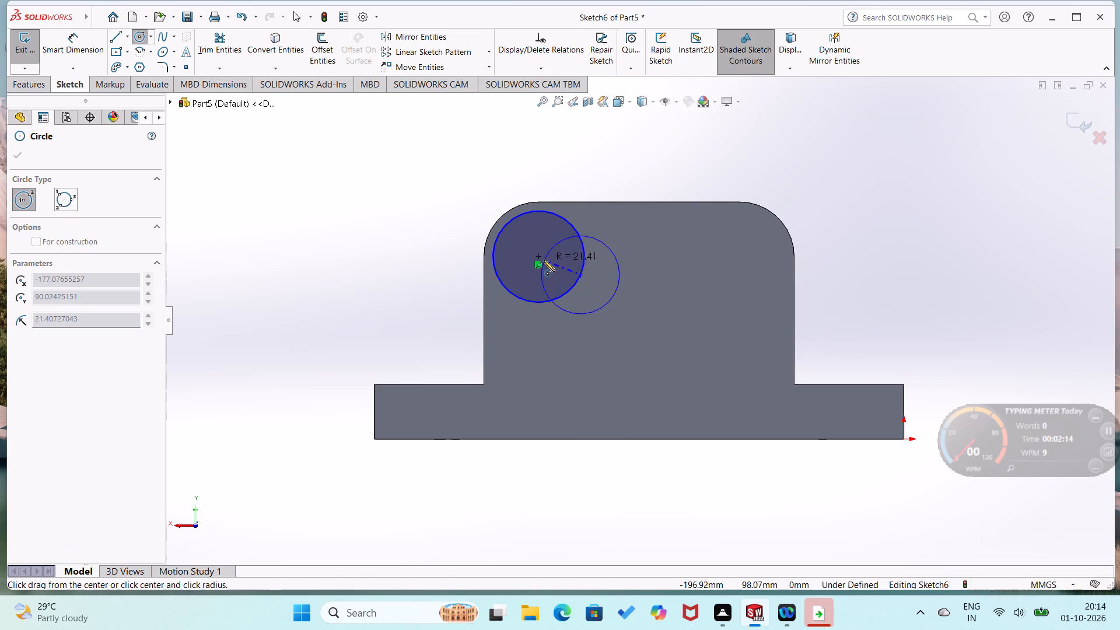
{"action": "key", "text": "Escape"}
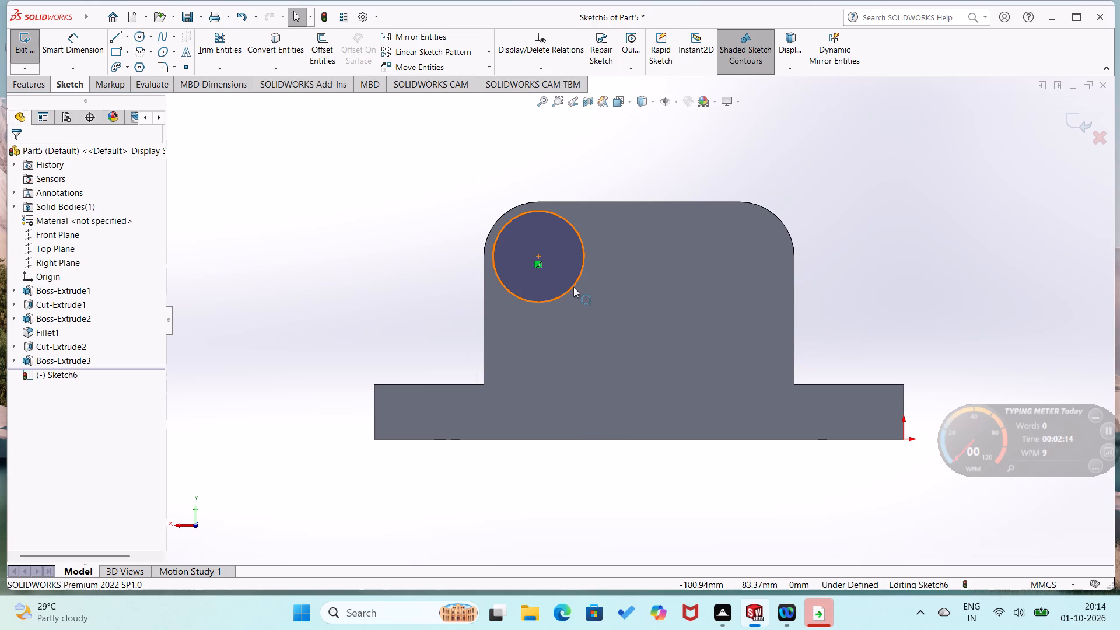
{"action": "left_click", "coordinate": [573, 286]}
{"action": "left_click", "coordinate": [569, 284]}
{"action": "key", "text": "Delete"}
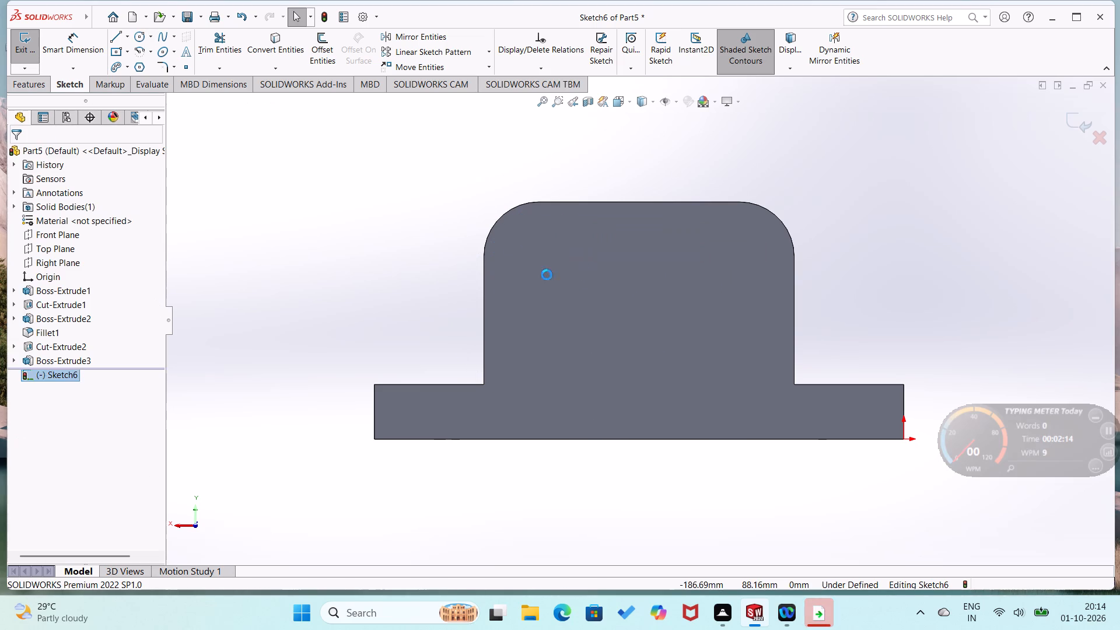
Sketch a circle centred on the upright's rounded corner farther from the origin and dimension its diameter to 25 mm.
{"action": "right_click_drag", "start_coordinate": [327, 240], "coordinate": [544, 199]}
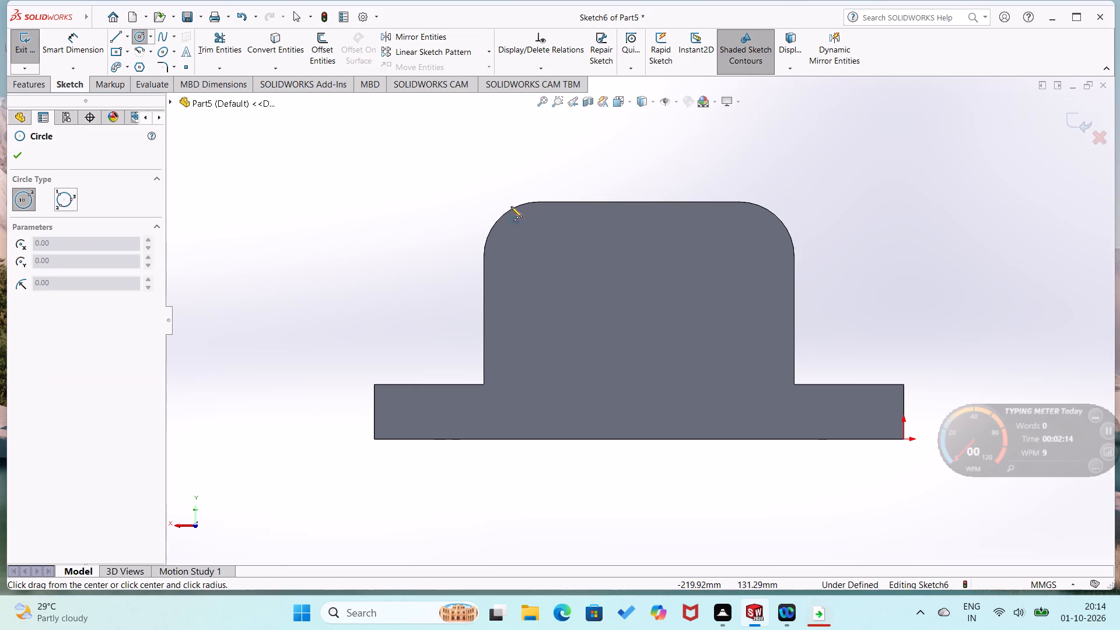
{"action": "left_click", "coordinate": [538, 255]}
{"action": "left_click", "coordinate": [540, 226]}
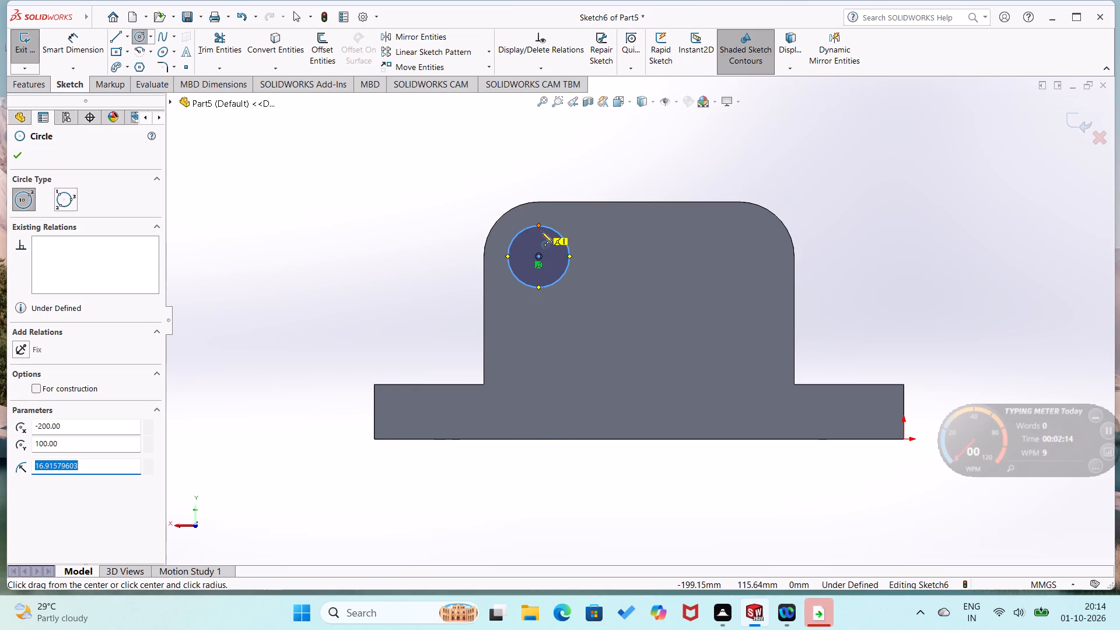
{"action": "right_click_drag", "start_coordinate": [591, 262], "coordinate": [614, 175]}
{"action": "left_click_drag", "start_coordinate": [568, 257], "coordinate": [575, 257]}
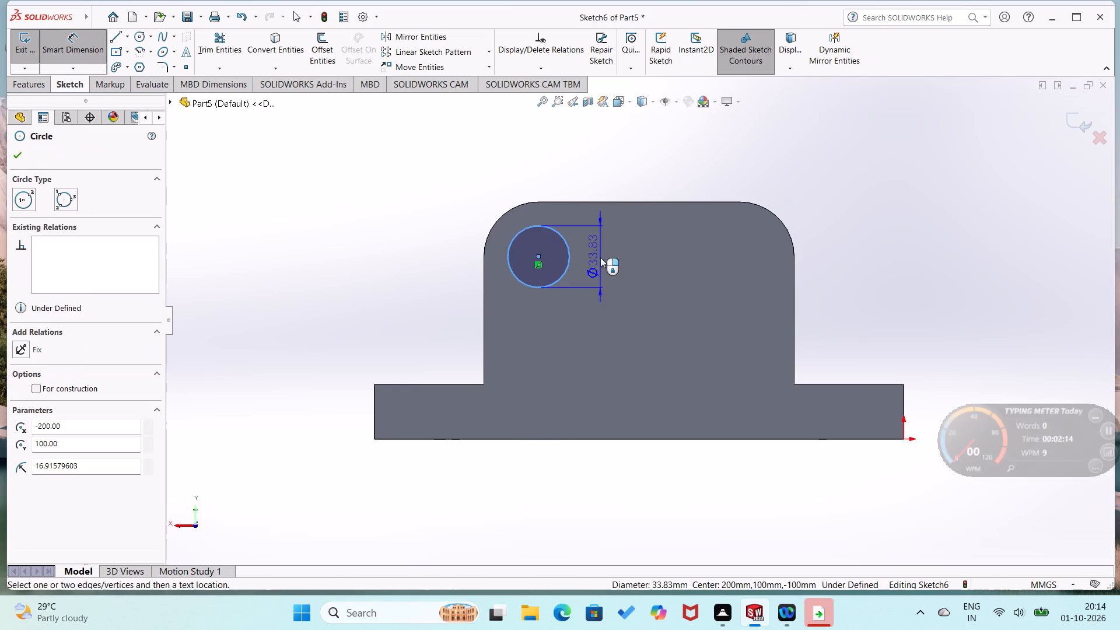
{"action": "left_click", "coordinate": [600, 257]}
{"action": "key", "text": "2"}
{"action": "key", "text": "5"}
{"action": "key", "text": "3"}
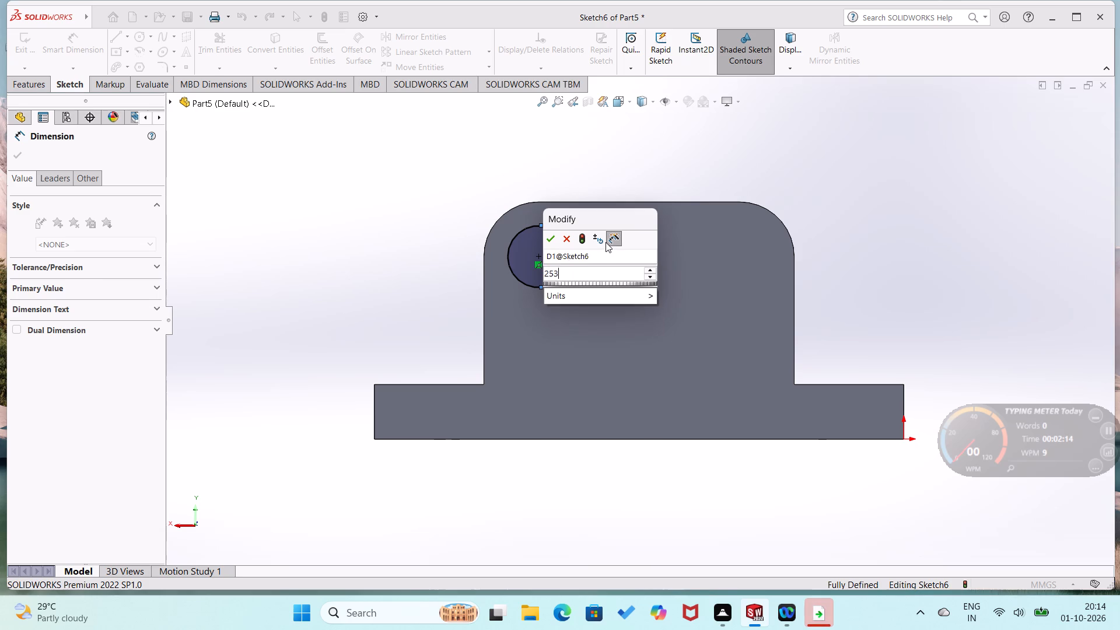
{"action": "key", "text": "BackSpace"}
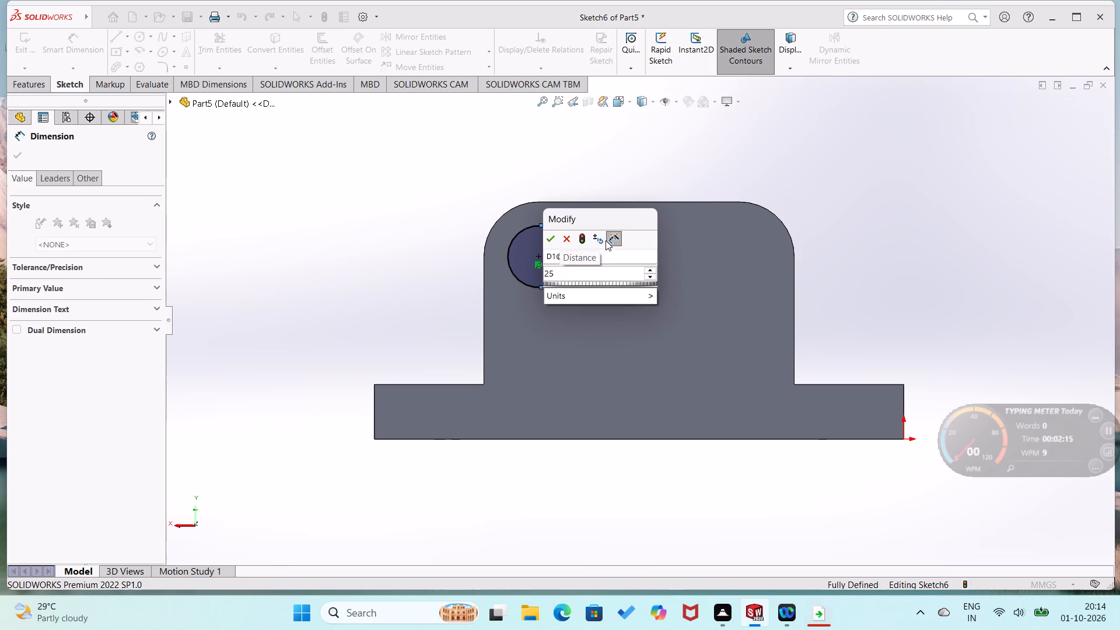
{"action": "key", "text": "Return"}
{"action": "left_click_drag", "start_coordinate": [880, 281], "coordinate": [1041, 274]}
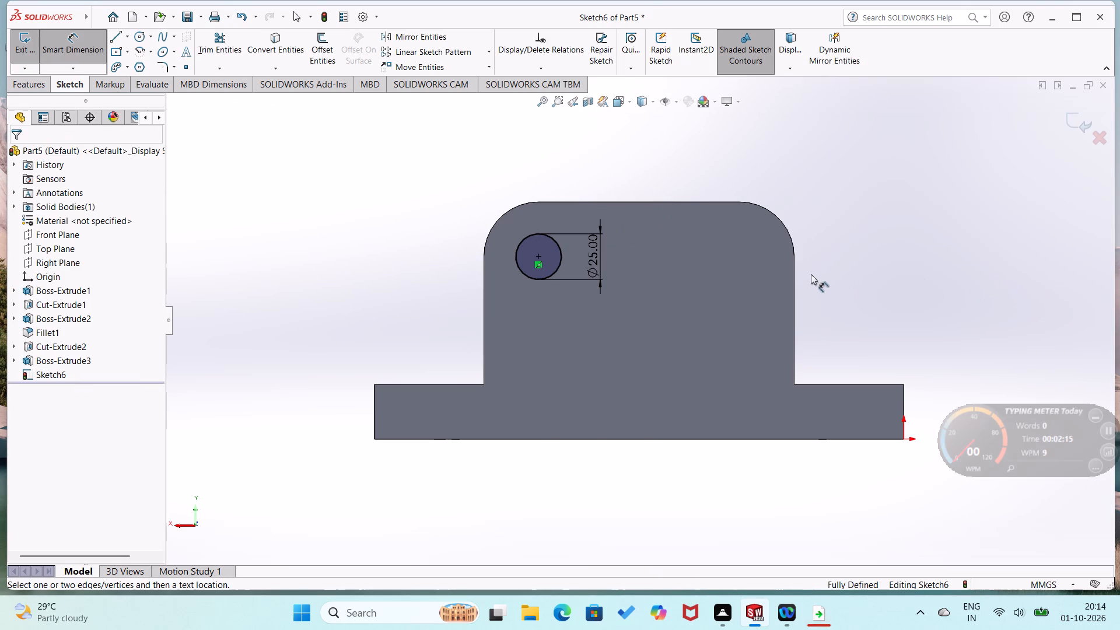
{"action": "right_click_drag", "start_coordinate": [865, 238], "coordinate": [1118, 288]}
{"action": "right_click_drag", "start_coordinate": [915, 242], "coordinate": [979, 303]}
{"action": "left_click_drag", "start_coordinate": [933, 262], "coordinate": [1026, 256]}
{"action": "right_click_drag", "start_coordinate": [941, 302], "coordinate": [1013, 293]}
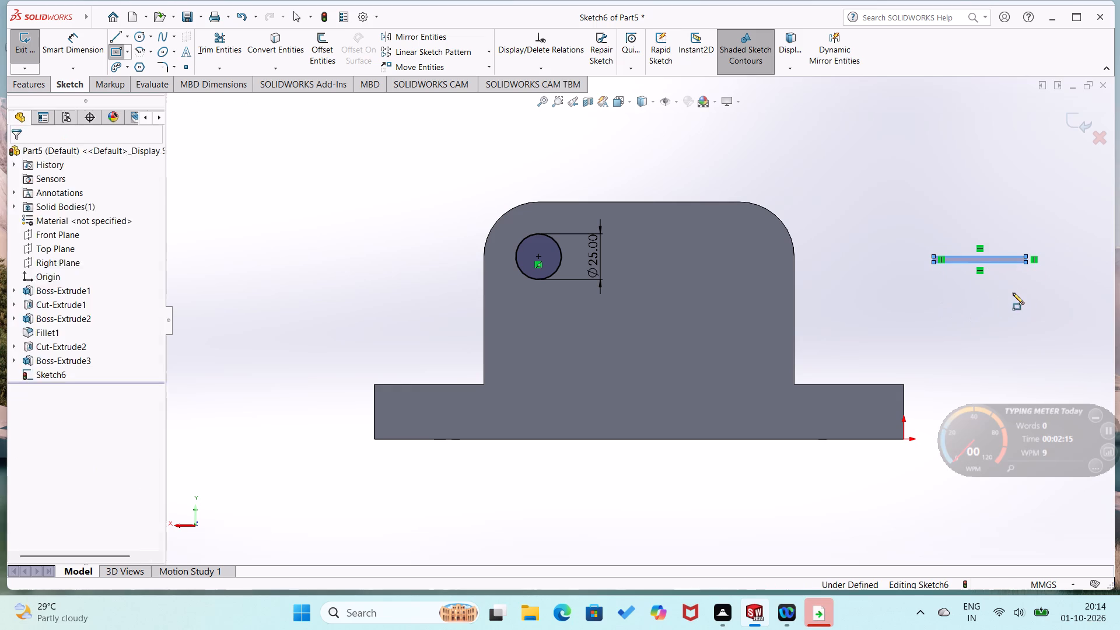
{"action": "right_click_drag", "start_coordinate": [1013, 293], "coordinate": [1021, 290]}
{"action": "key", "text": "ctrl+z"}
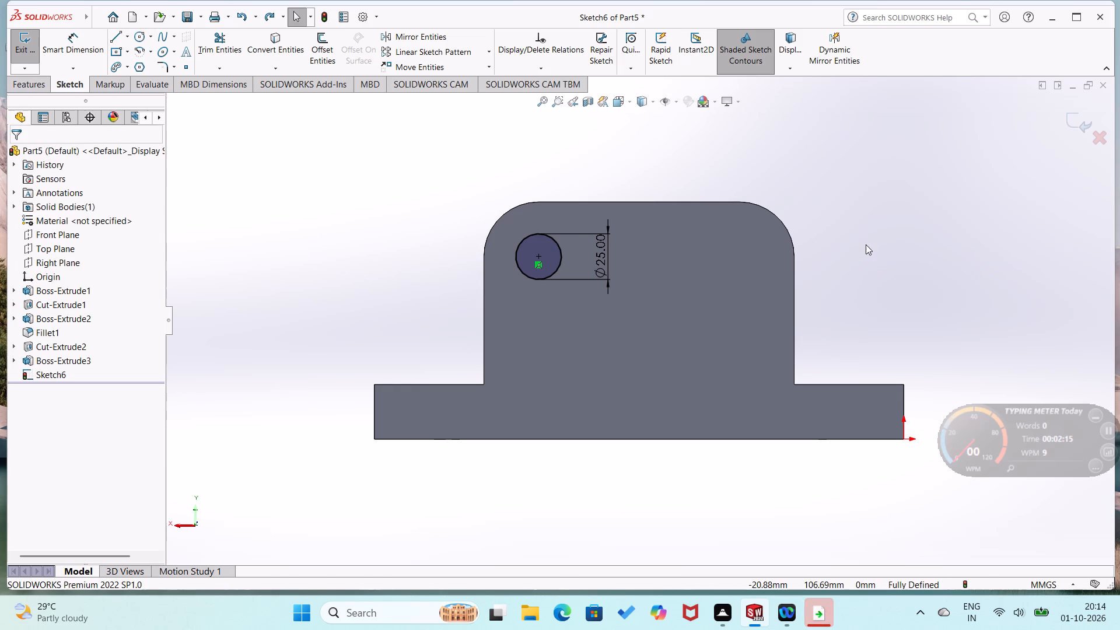
Sketch a second circle centred on the rounded corner nearer the origin and dimension its diameter to 25 mm.
{"action": "right_click_drag", "start_coordinate": [828, 226], "coordinate": [892, 211]}
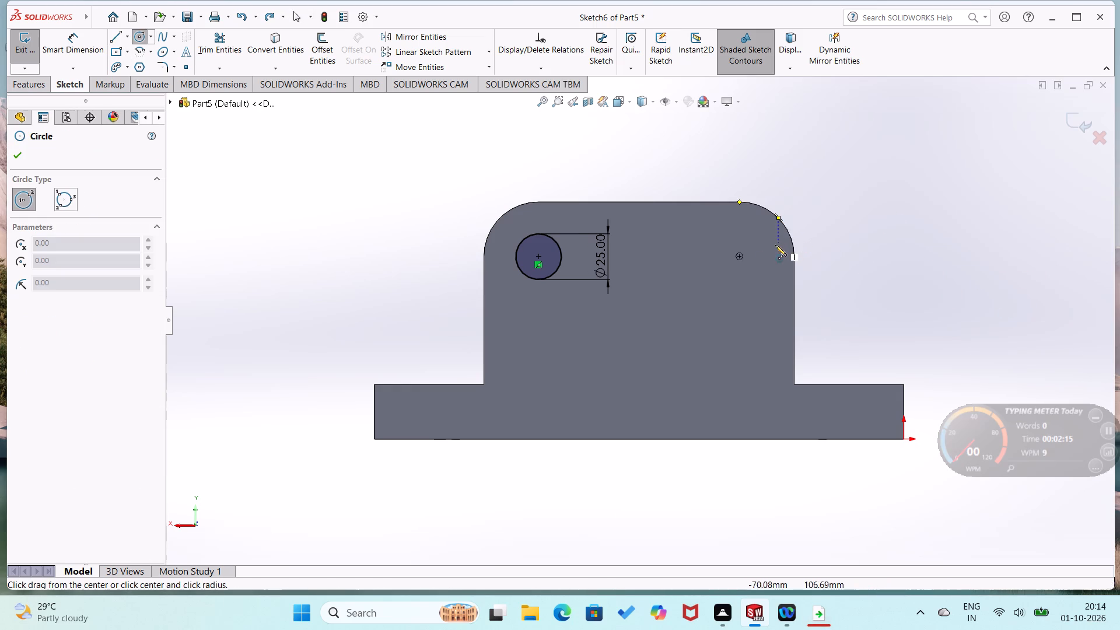
{"action": "left_click", "coordinate": [739, 257]}
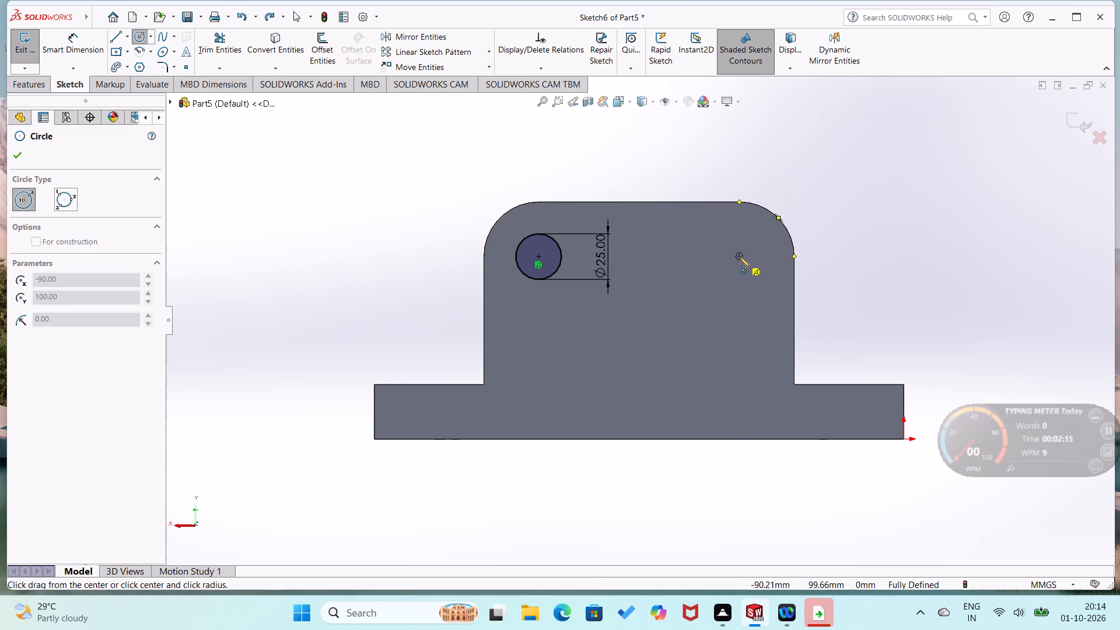
{"action": "left_click", "coordinate": [744, 228]}
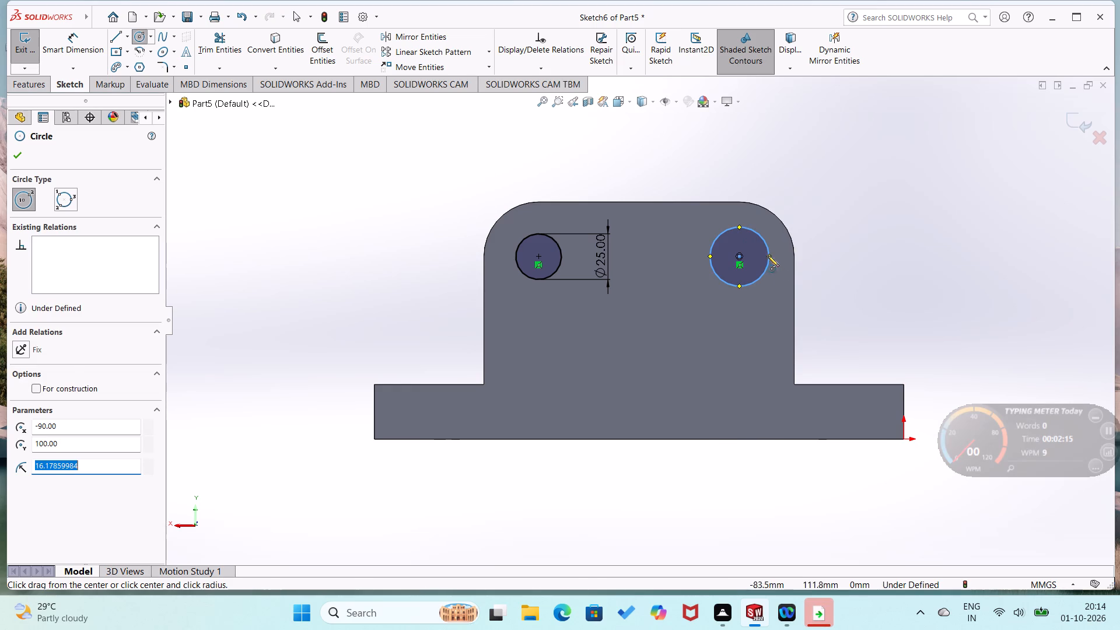
{"action": "right_click_drag", "start_coordinate": [844, 286], "coordinate": [844, 218]}
{"action": "left_click", "coordinate": [764, 275]}
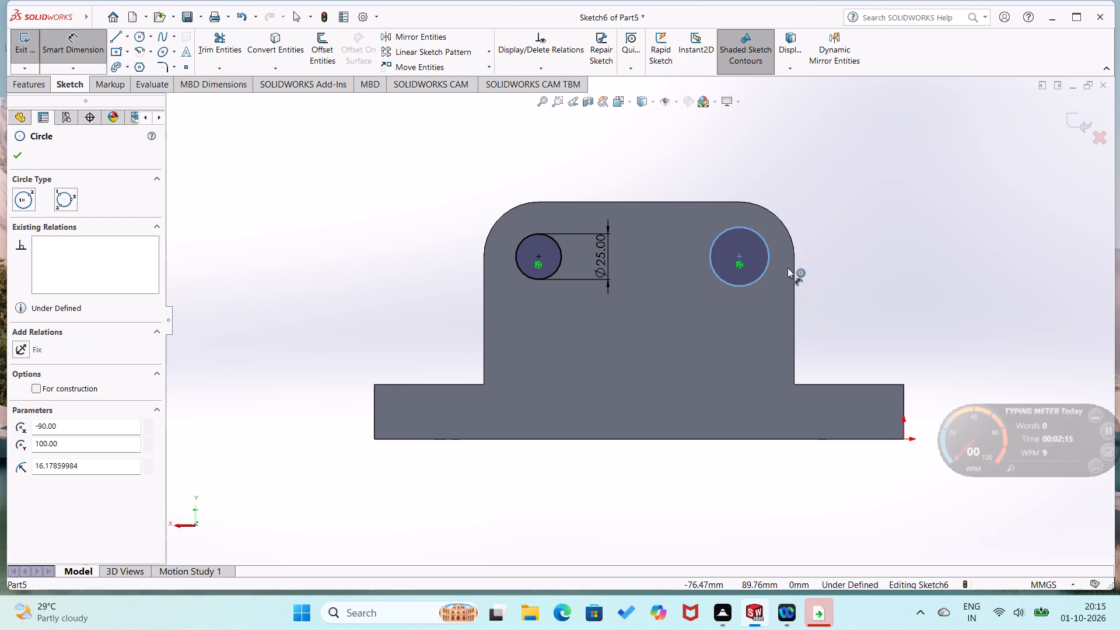
{"action": "left_click", "coordinate": [821, 264]}
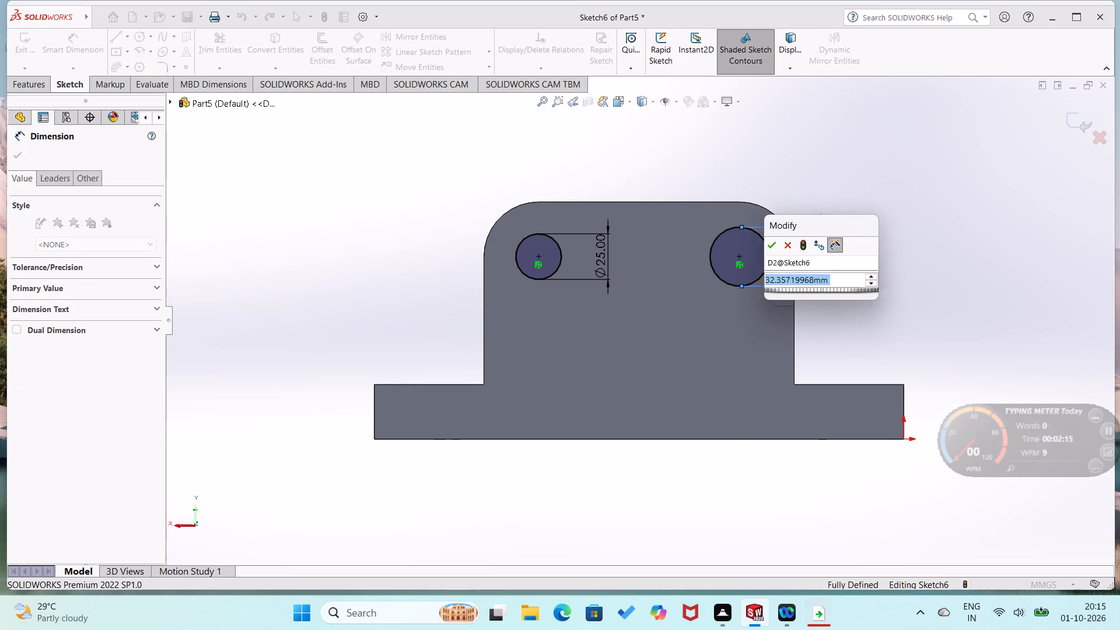
{"action": "key", "text": "2"}
{"action": "key", "text": "5"}
{"action": "key", "text": "Return"}
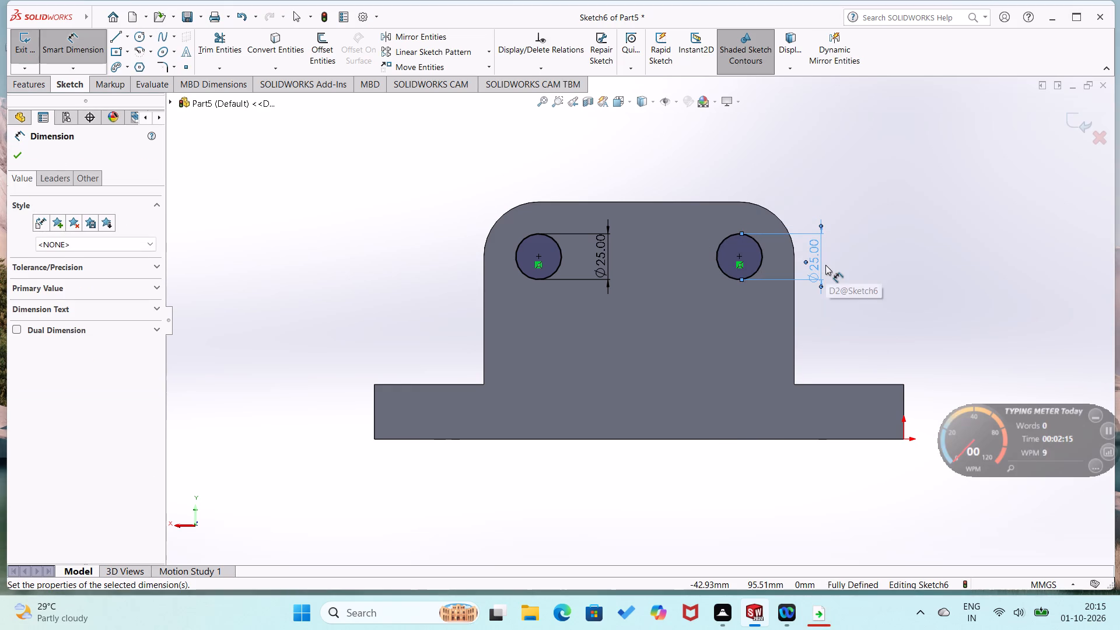
{"action": "left_click", "coordinate": [870, 258]}
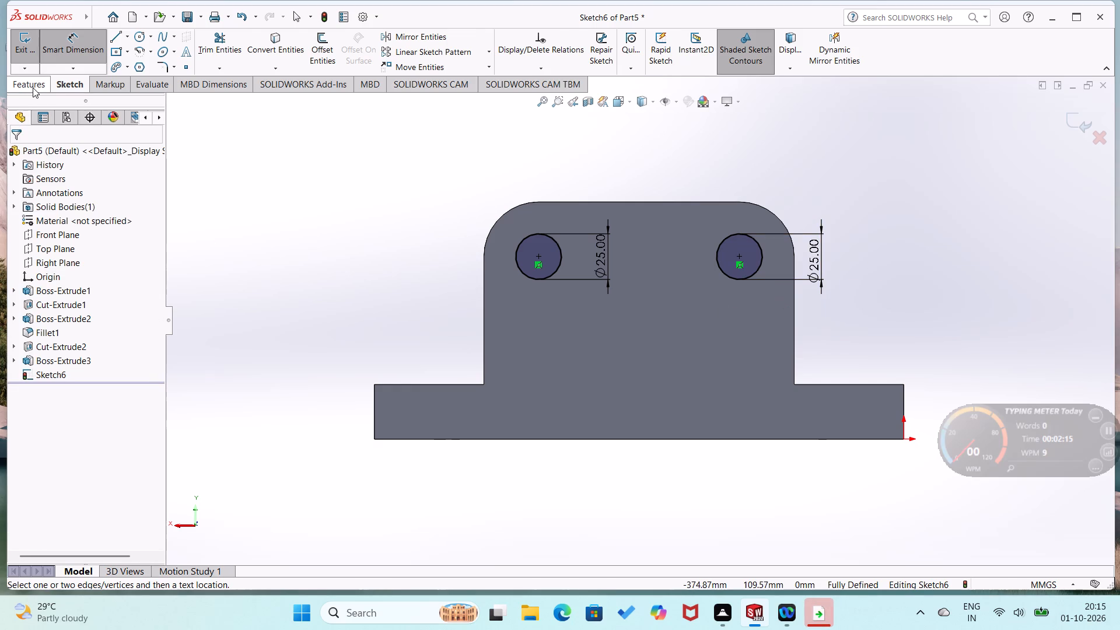
Cut both circles through the second upright with a Blind Extruded Cut 35 mm deep.
{"action": "left_click", "coordinate": [32, 87]}
{"action": "left_click", "coordinate": [201, 52]}
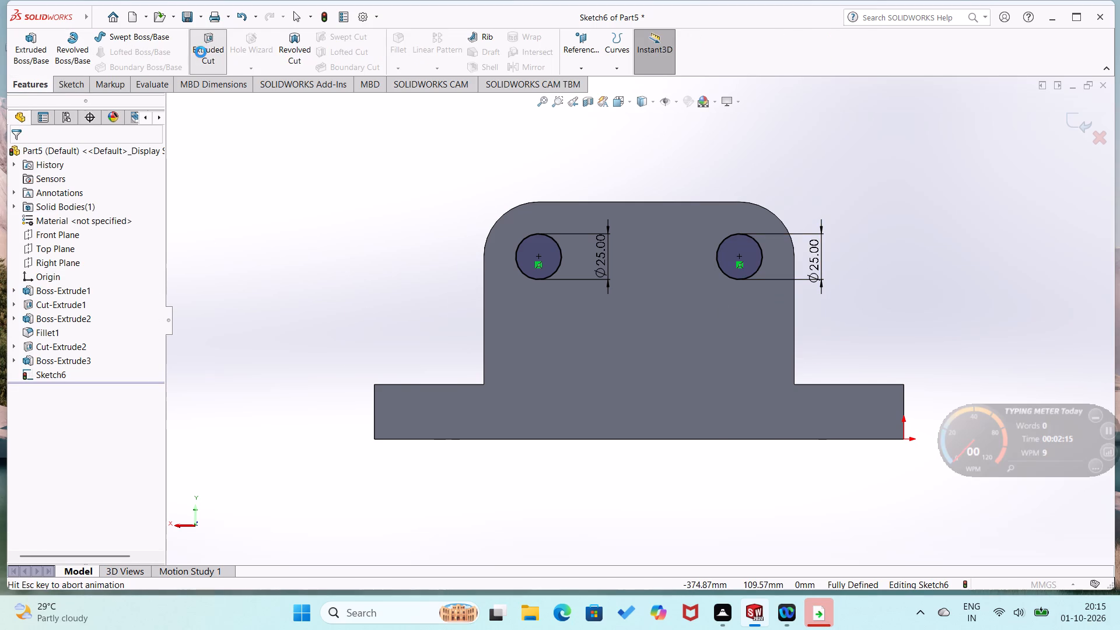
{"action": "middle_click_drag", "start_coordinate": [285, 222], "coordinate": [272, 231]}
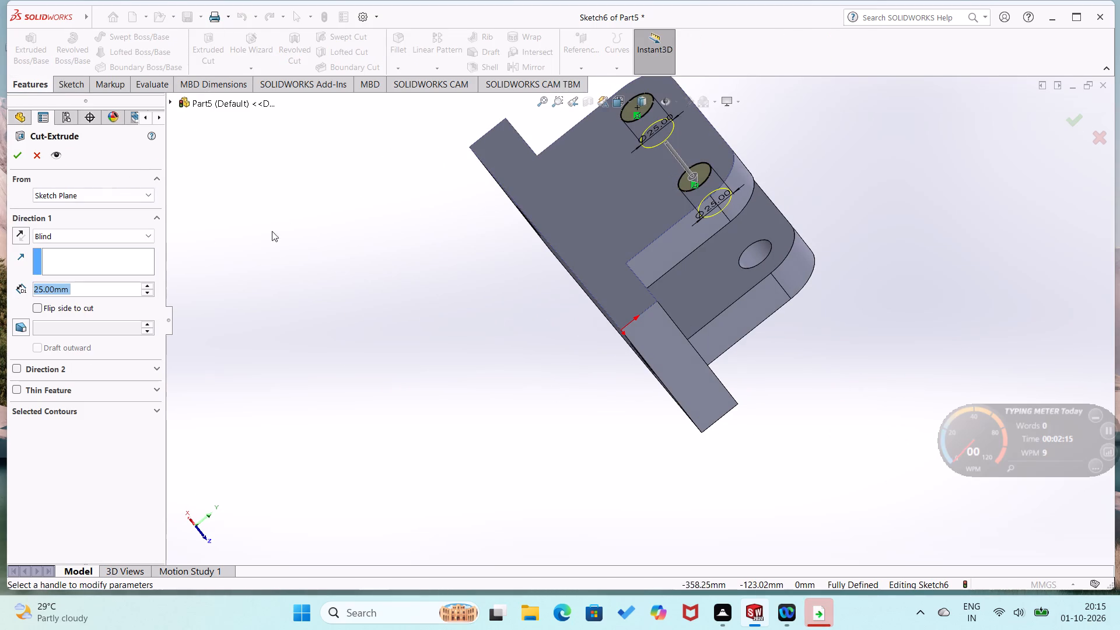
{"action": "middle_click_drag", "start_coordinate": [272, 231], "coordinate": [222, 253]}
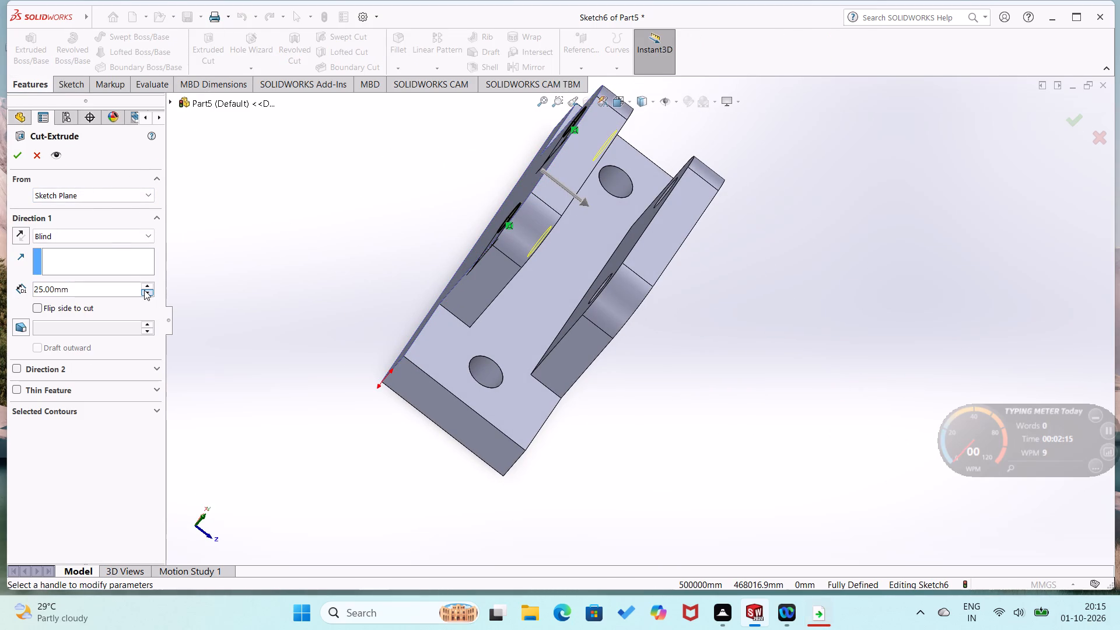
{"action": "left_click", "coordinate": [144, 283]}
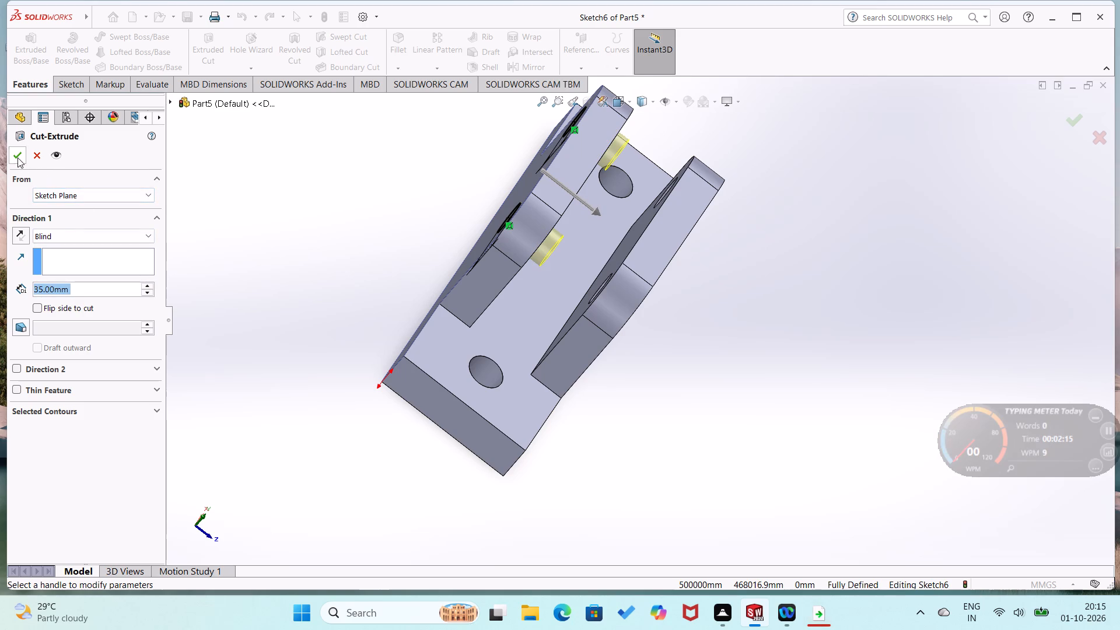
{"action": "left_click", "coordinate": [17, 157]}
{"action": "left_click", "coordinate": [163, 184]}
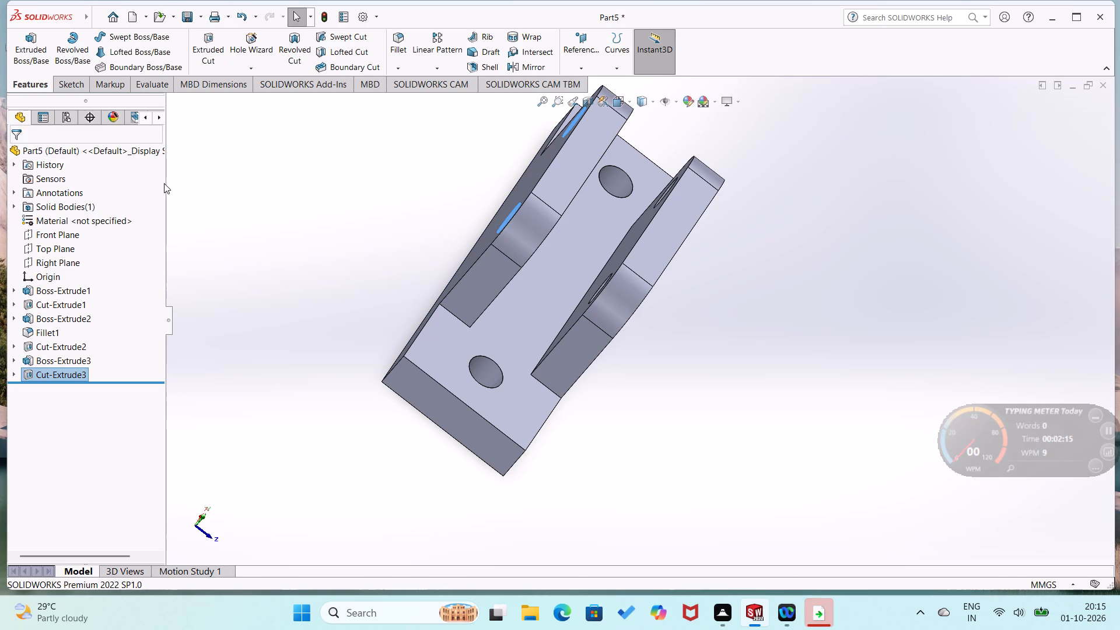
On the first upright's outer face, start a sketch and draw a circle about 62 mm in diameter between the two holes.
{"action": "middle_click_drag", "start_coordinate": [789, 351], "coordinate": [724, 337]}
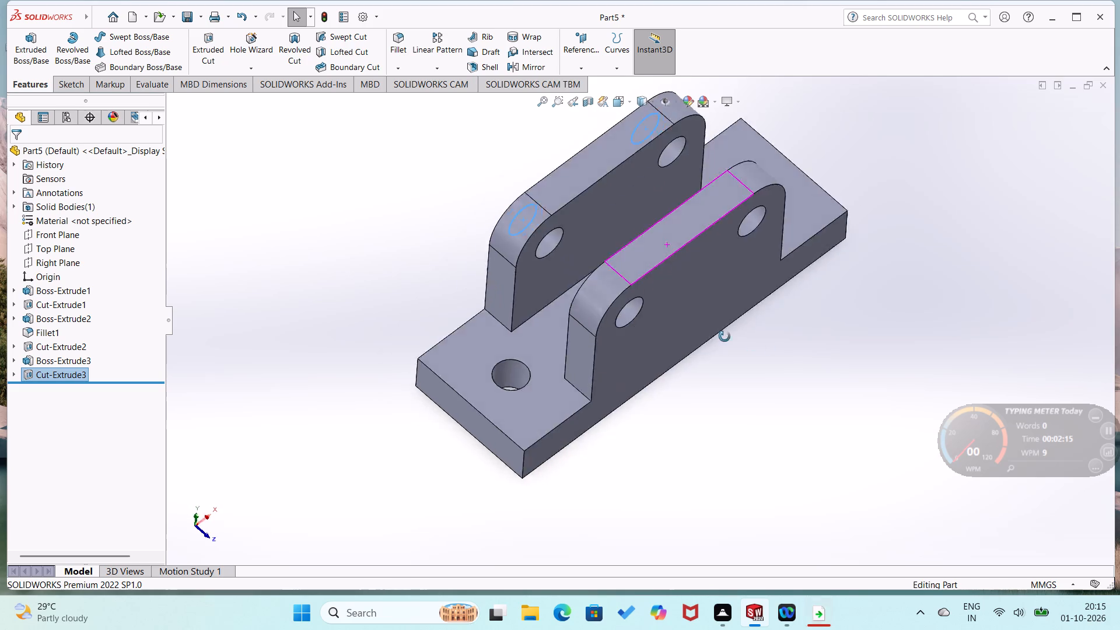
{"action": "middle_click_drag", "start_coordinate": [724, 337], "coordinate": [695, 324]}
{"action": "right_click", "coordinate": [710, 312]}
{"action": "left_click", "coordinate": [736, 298]}
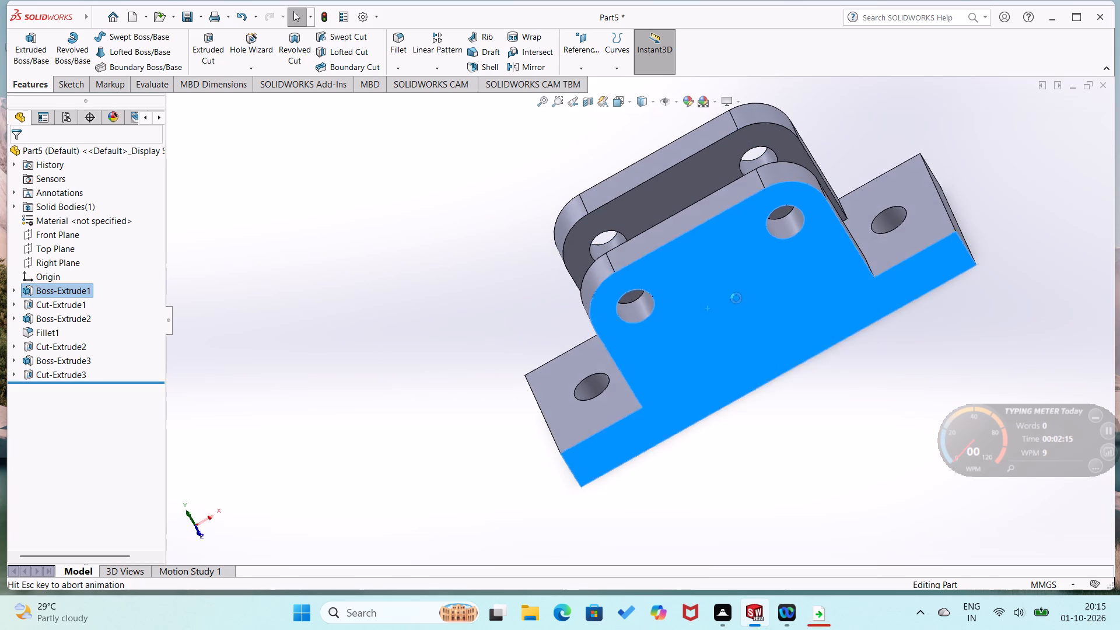
{"action": "right_click", "coordinate": [731, 491]}
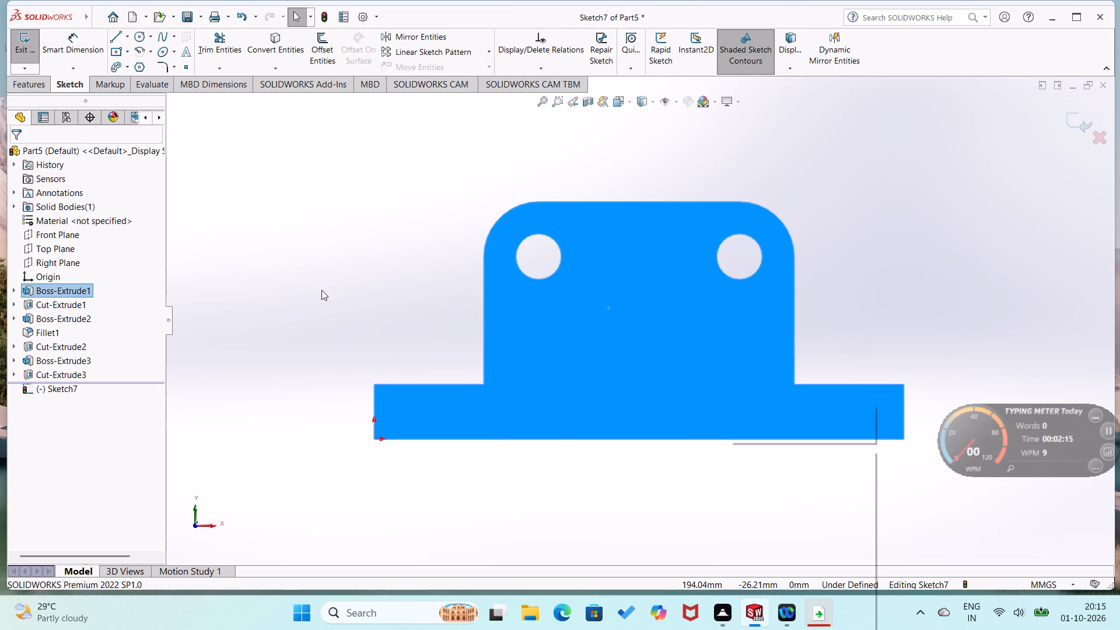
{"action": "left_click", "coordinate": [318, 279]}
{"action": "right_click_drag", "start_coordinate": [320, 279], "coordinate": [414, 297]}
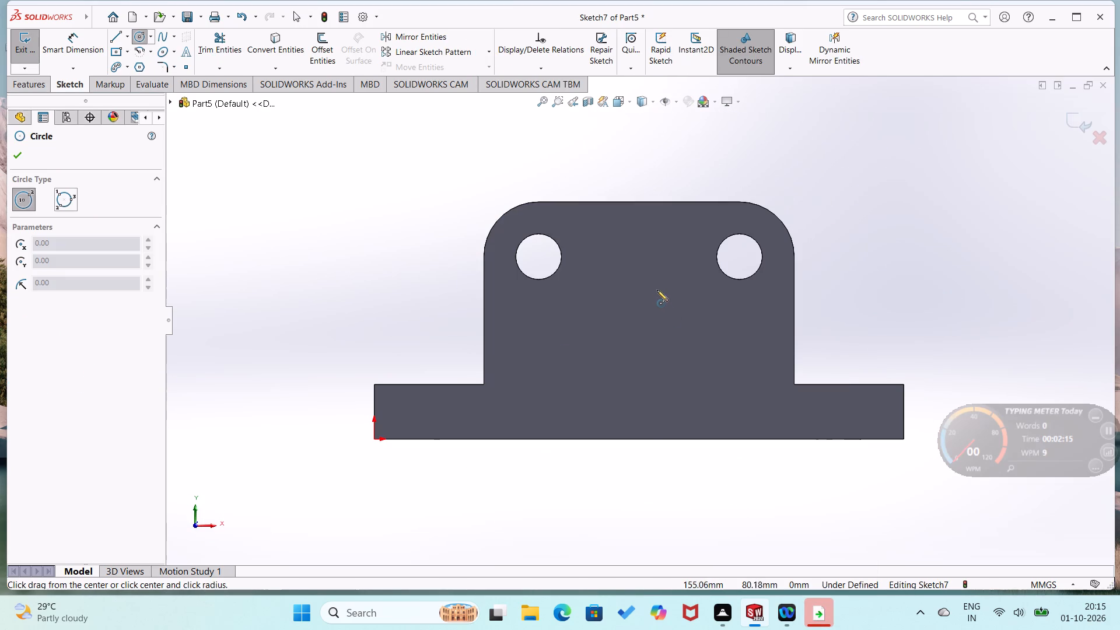
{"action": "left_click", "coordinate": [654, 286]}
{"action": "left_click", "coordinate": [661, 342]}
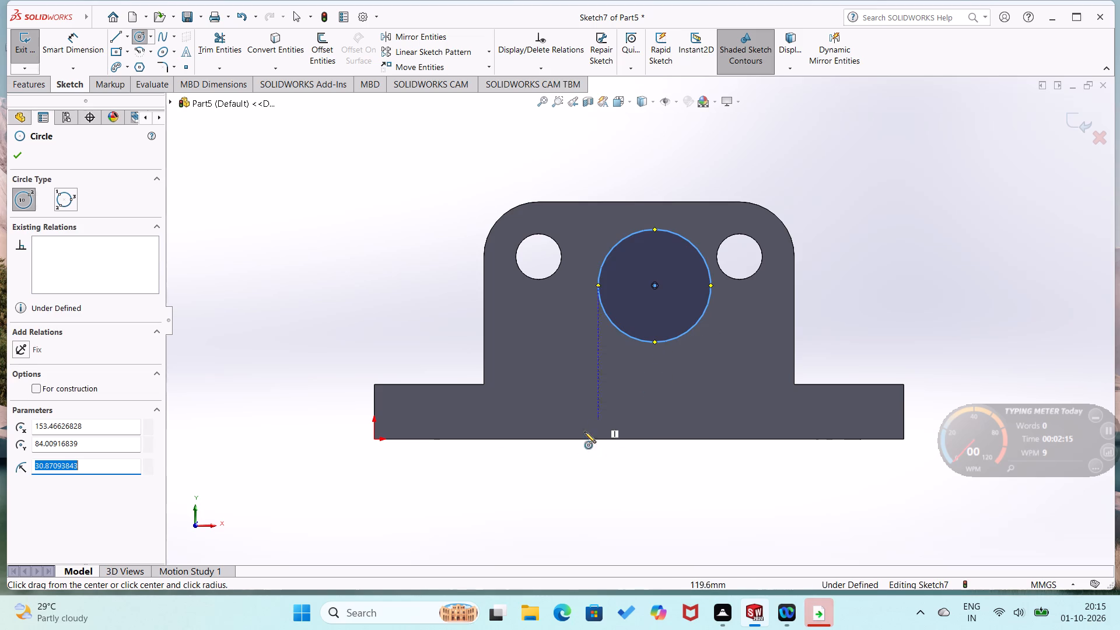
{"action": "right_click_drag", "start_coordinate": [556, 501], "coordinate": [667, 481]}
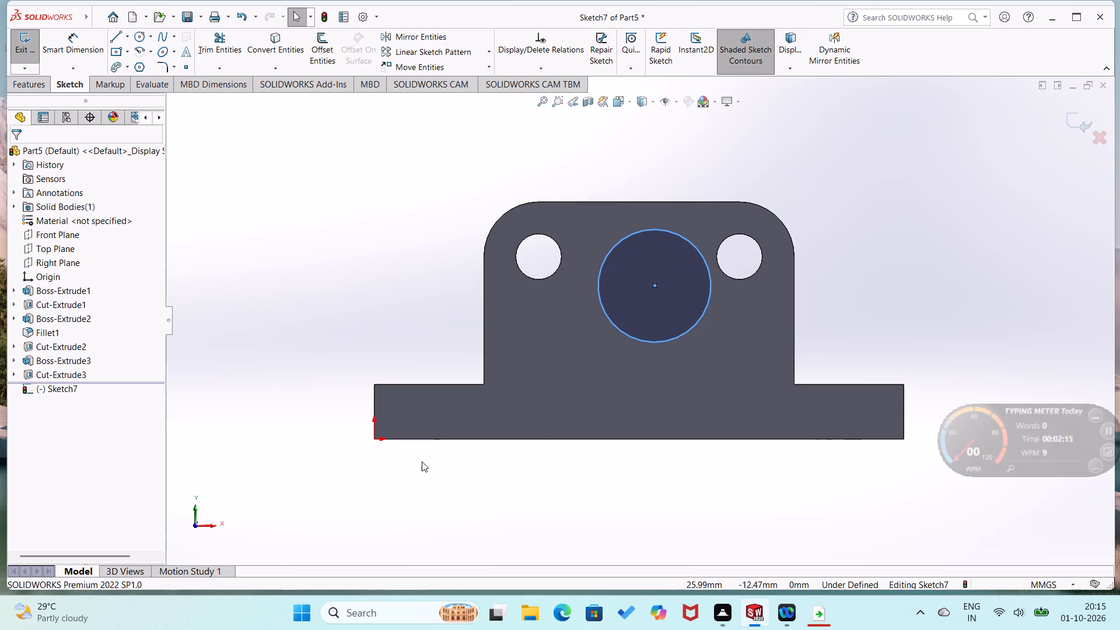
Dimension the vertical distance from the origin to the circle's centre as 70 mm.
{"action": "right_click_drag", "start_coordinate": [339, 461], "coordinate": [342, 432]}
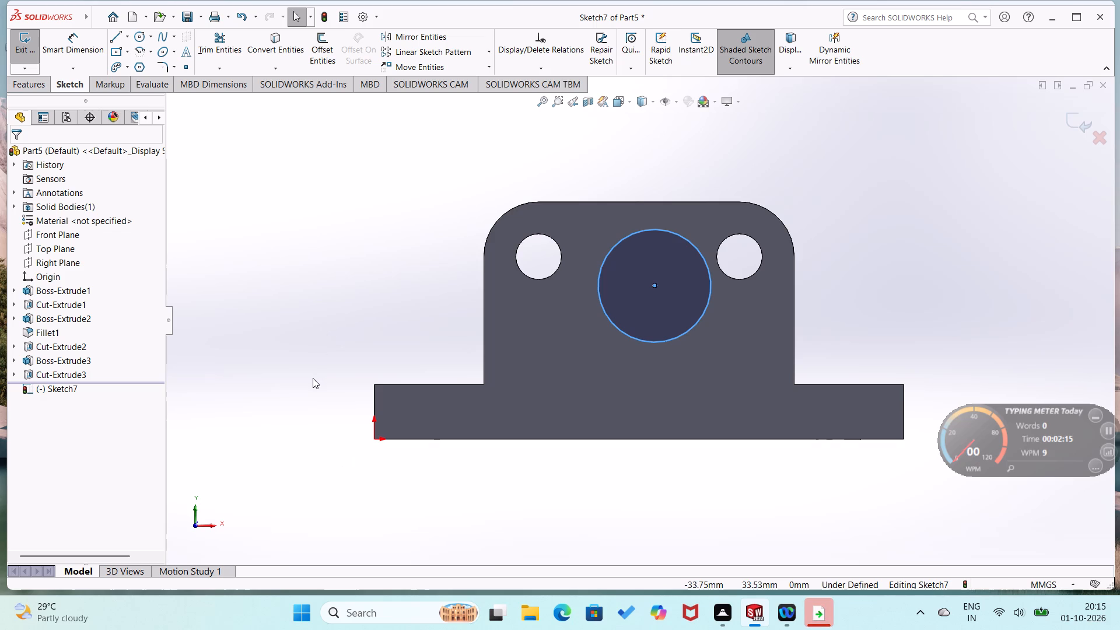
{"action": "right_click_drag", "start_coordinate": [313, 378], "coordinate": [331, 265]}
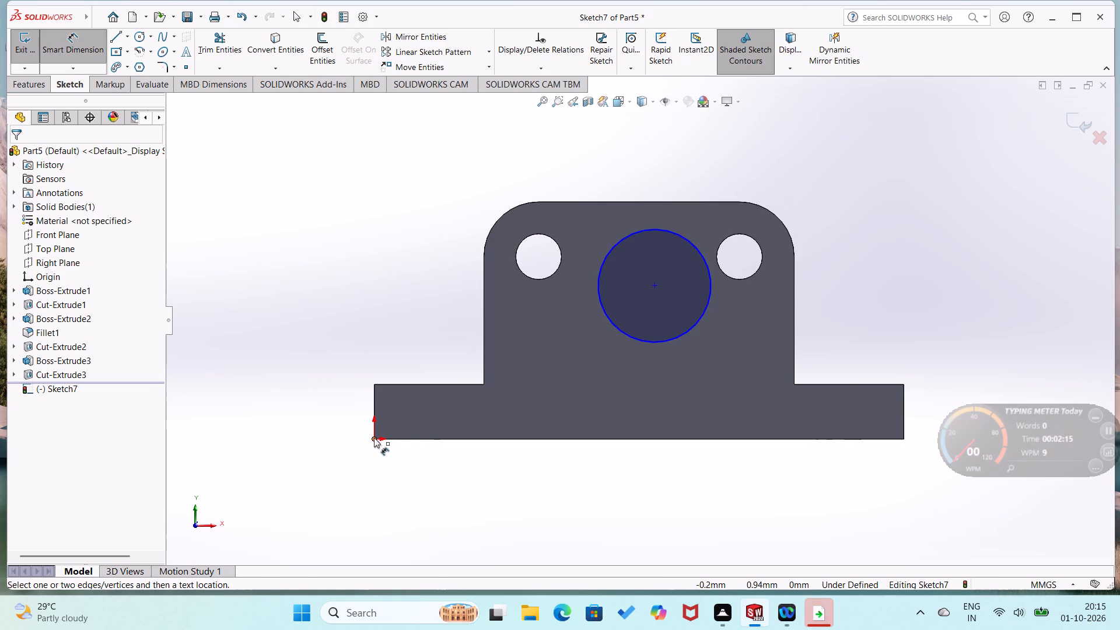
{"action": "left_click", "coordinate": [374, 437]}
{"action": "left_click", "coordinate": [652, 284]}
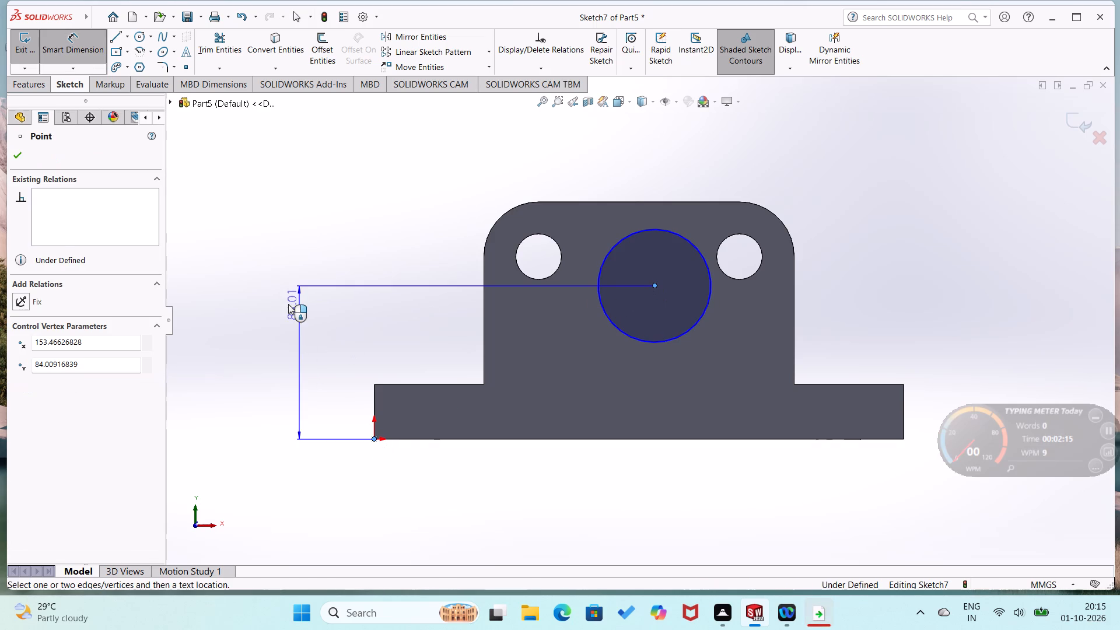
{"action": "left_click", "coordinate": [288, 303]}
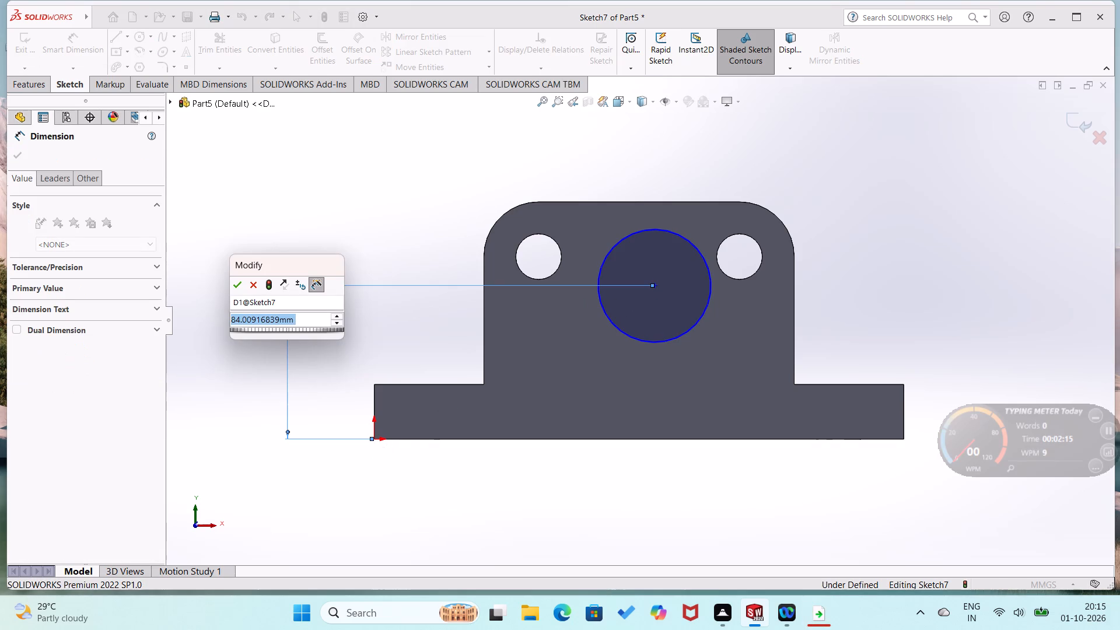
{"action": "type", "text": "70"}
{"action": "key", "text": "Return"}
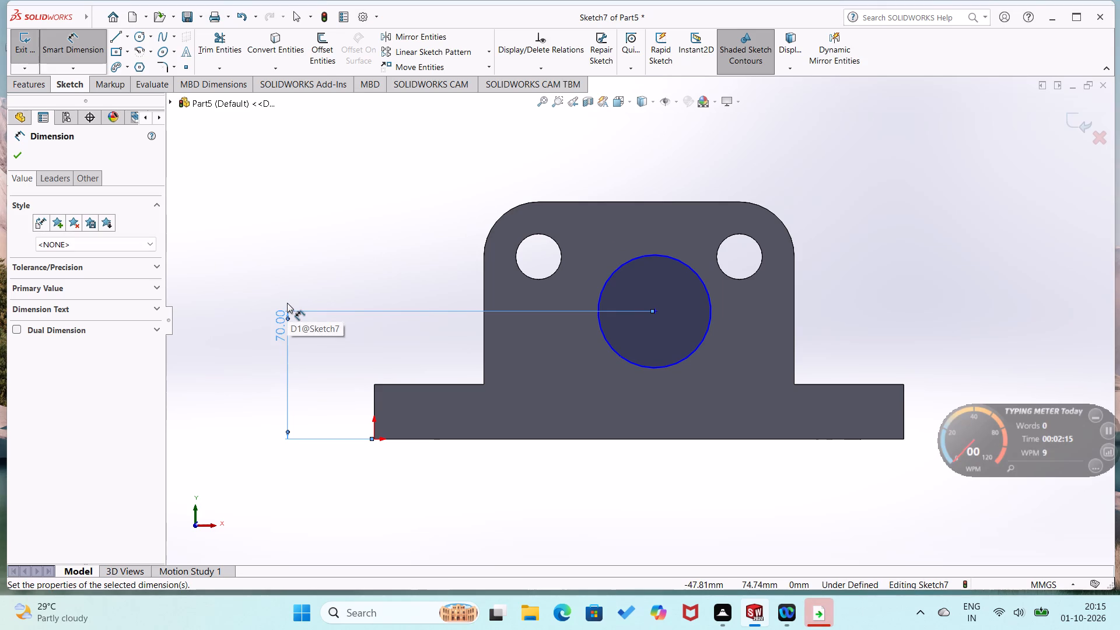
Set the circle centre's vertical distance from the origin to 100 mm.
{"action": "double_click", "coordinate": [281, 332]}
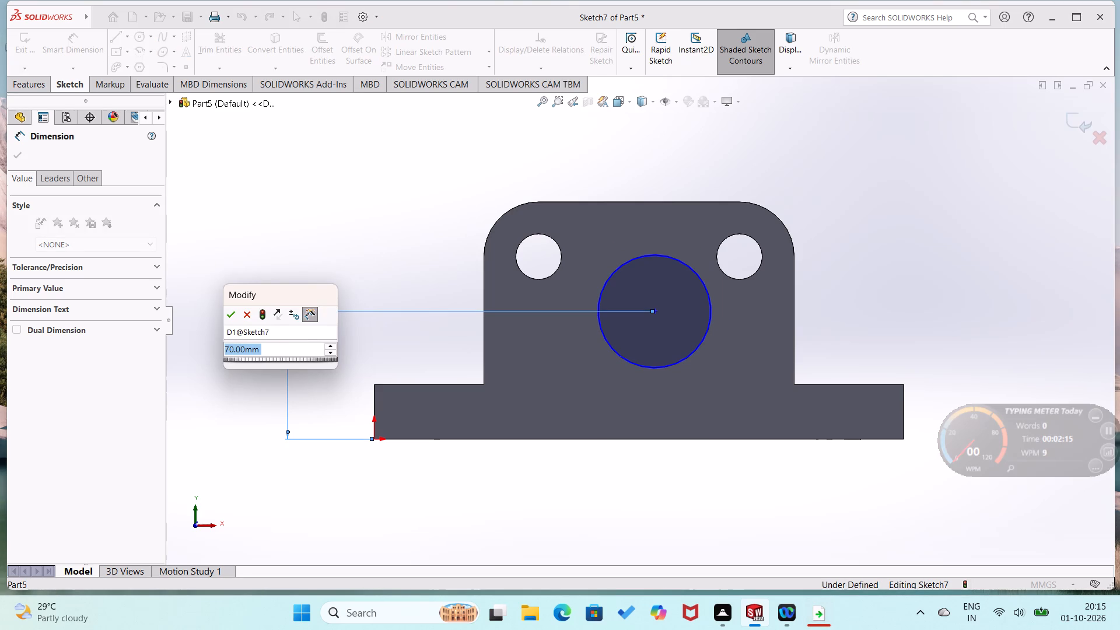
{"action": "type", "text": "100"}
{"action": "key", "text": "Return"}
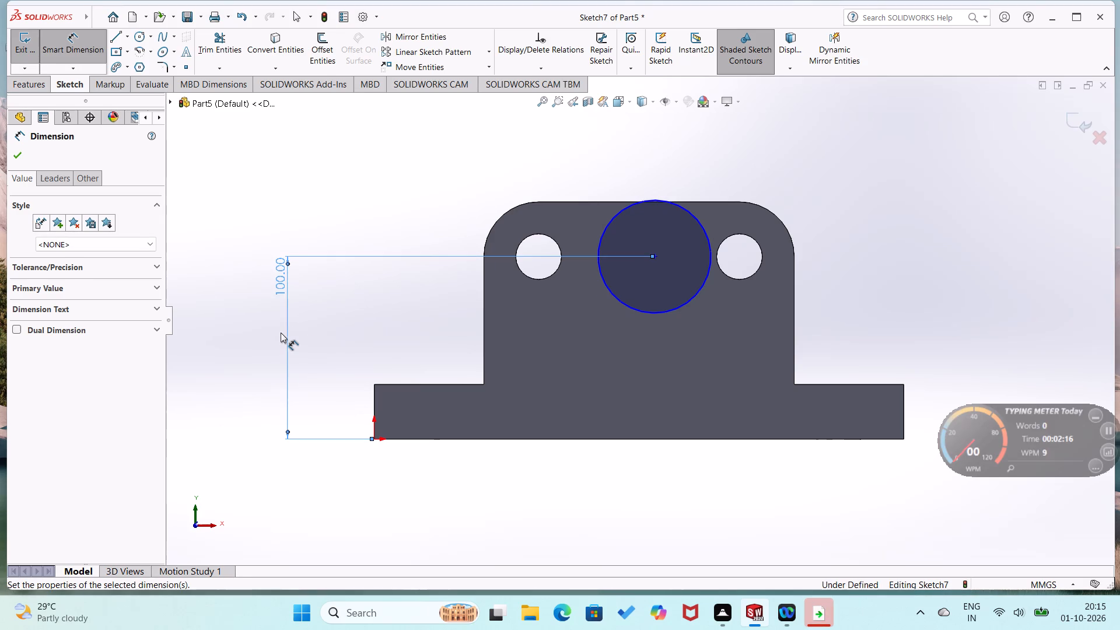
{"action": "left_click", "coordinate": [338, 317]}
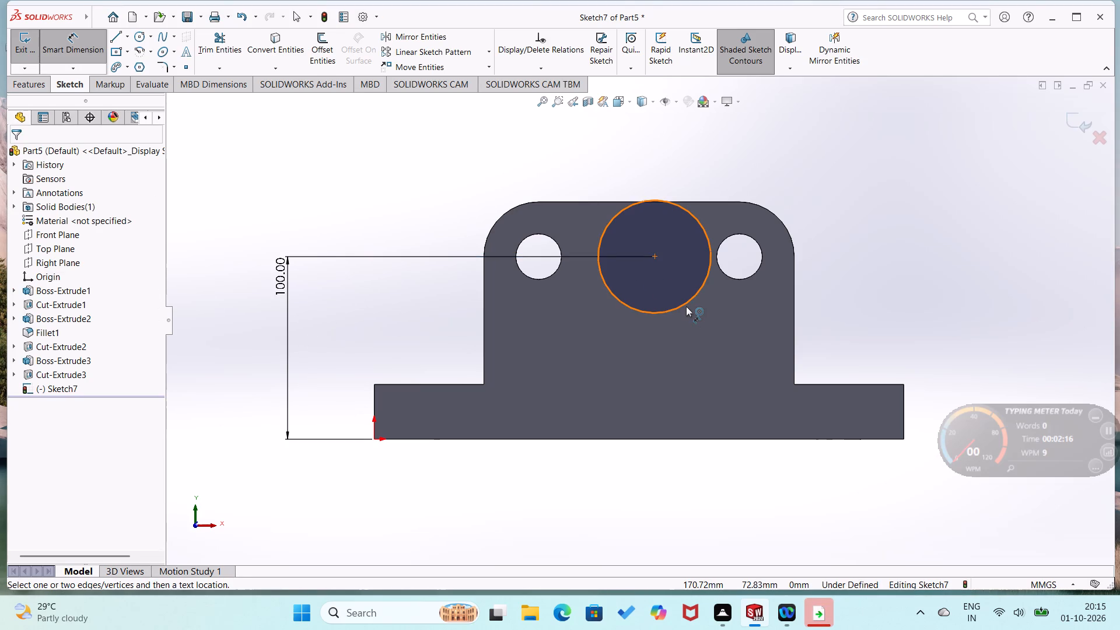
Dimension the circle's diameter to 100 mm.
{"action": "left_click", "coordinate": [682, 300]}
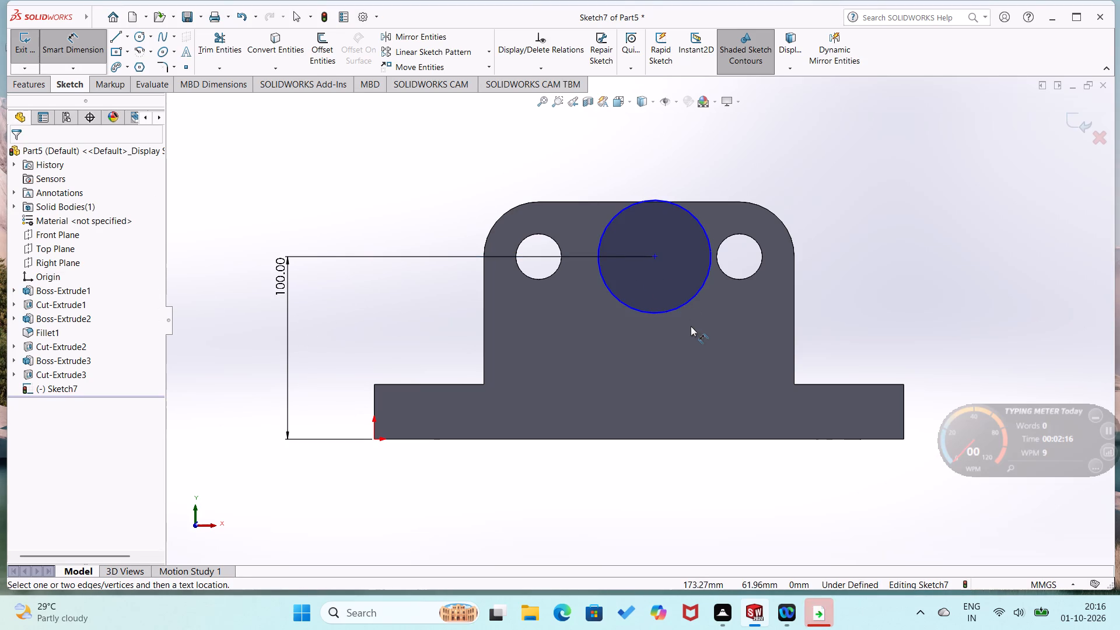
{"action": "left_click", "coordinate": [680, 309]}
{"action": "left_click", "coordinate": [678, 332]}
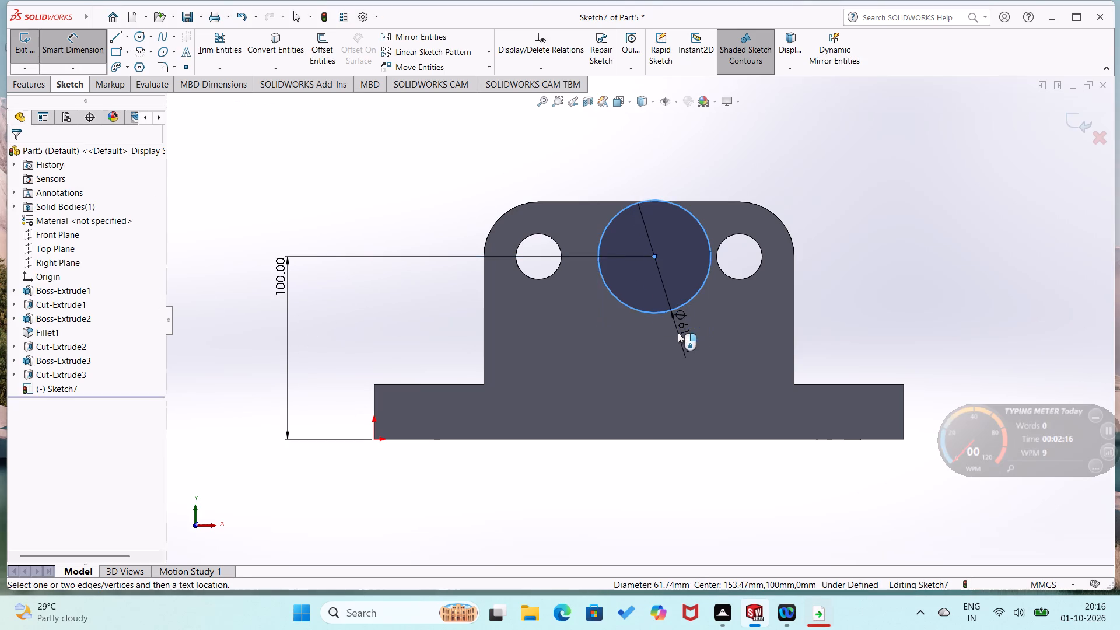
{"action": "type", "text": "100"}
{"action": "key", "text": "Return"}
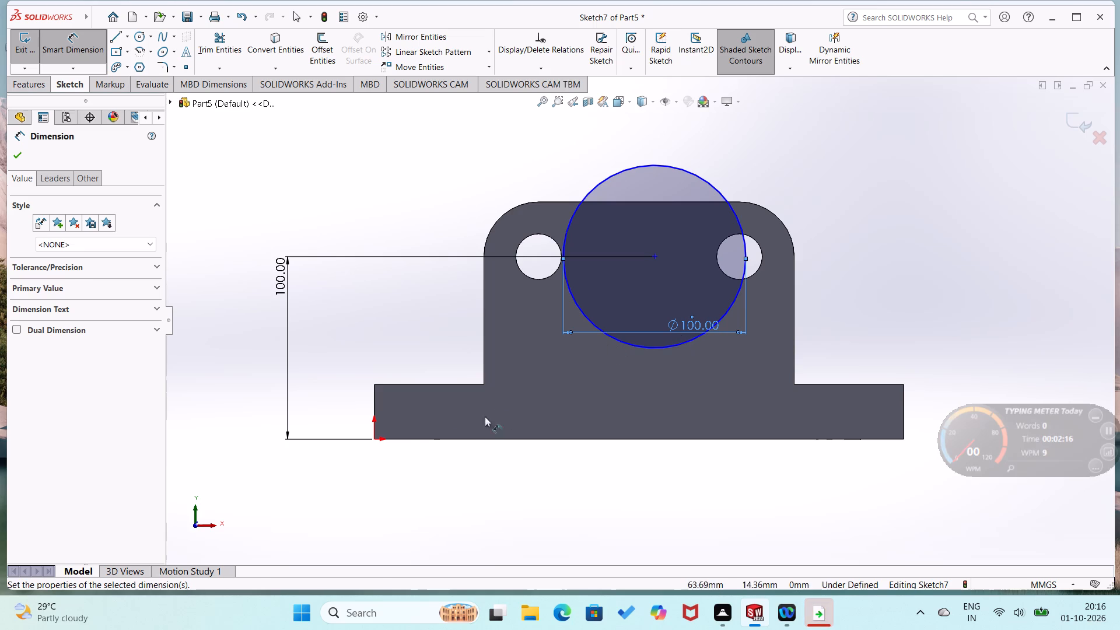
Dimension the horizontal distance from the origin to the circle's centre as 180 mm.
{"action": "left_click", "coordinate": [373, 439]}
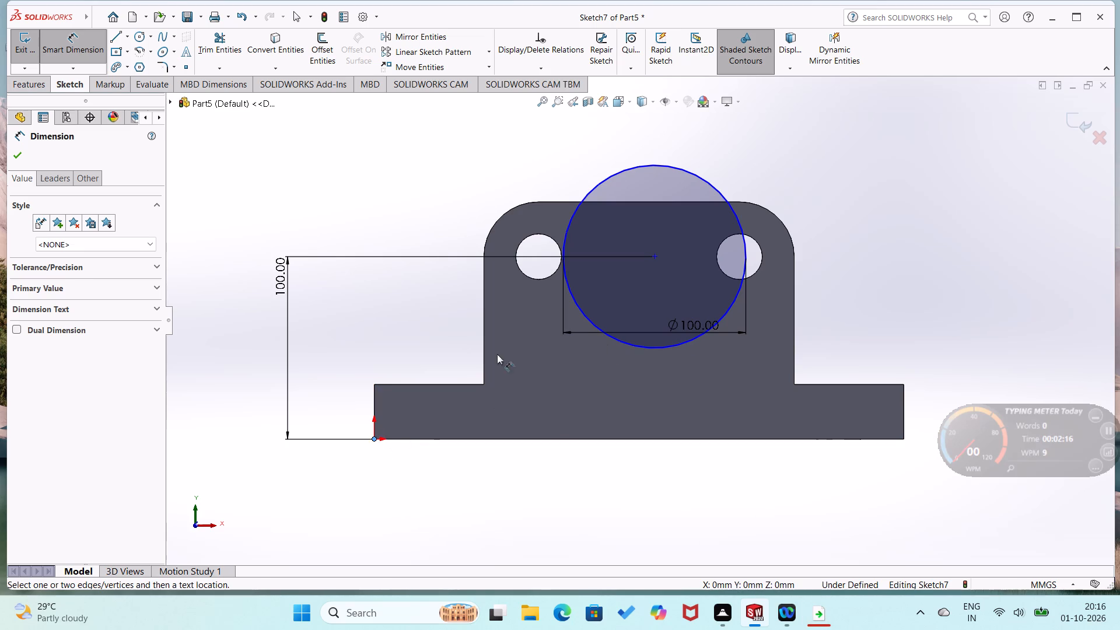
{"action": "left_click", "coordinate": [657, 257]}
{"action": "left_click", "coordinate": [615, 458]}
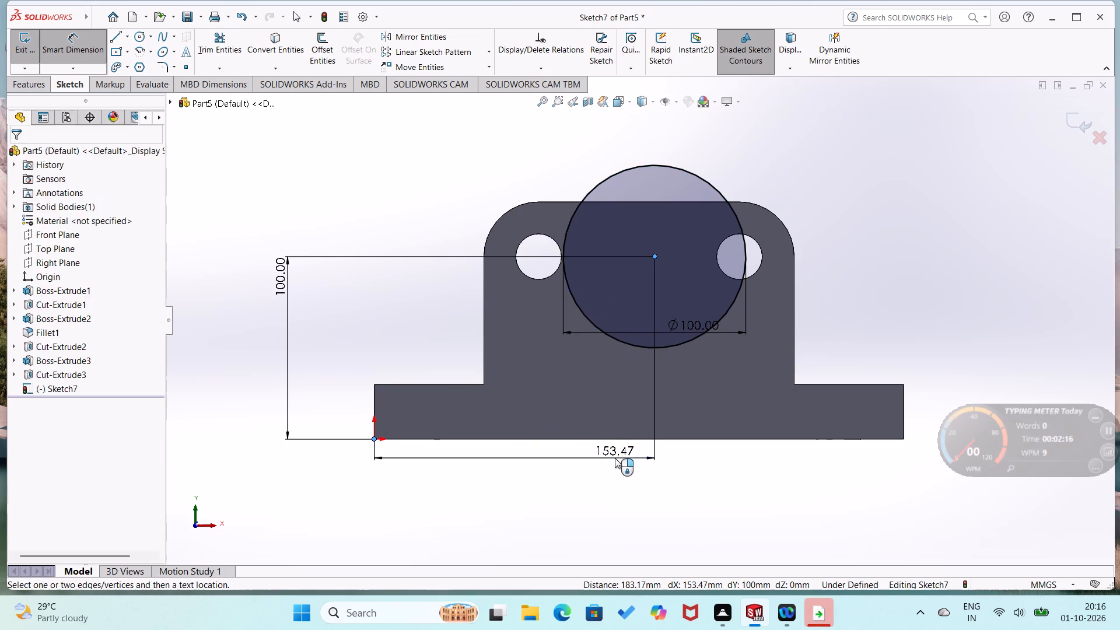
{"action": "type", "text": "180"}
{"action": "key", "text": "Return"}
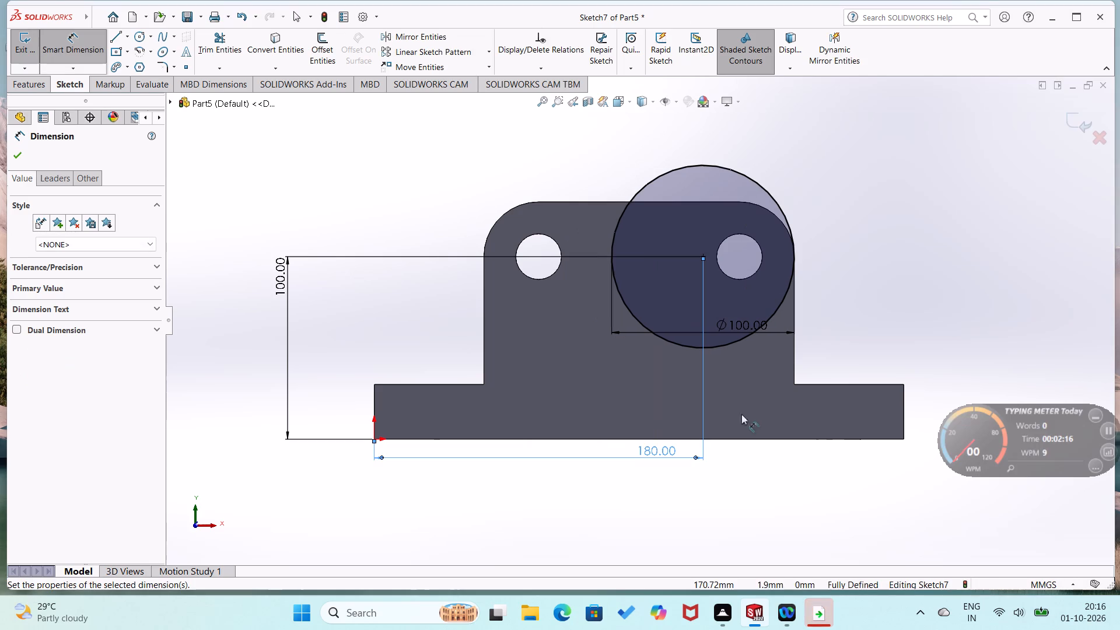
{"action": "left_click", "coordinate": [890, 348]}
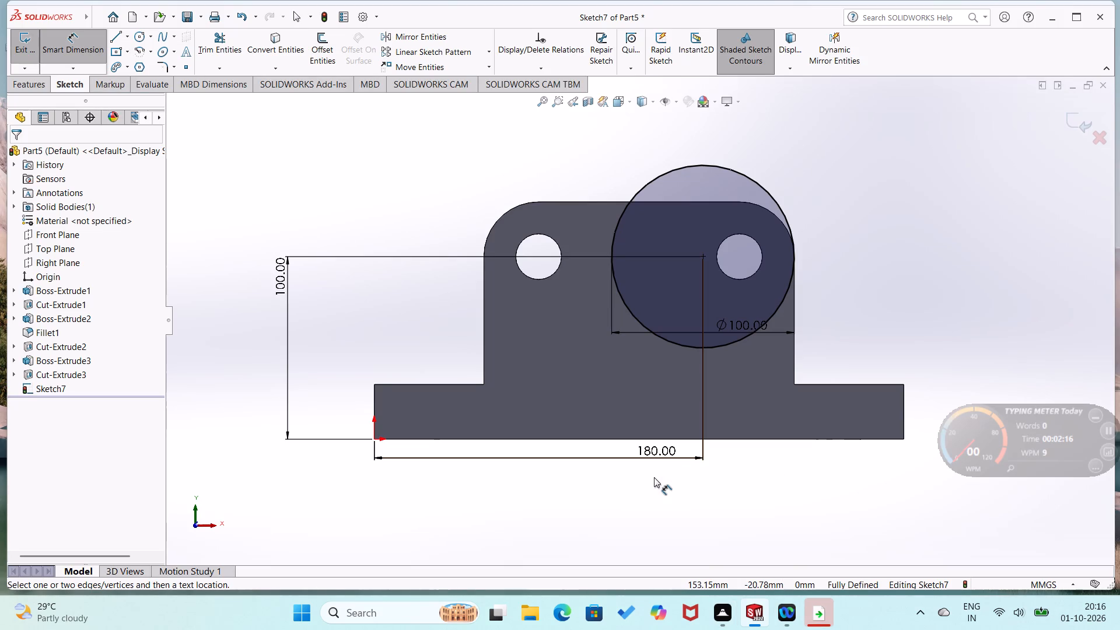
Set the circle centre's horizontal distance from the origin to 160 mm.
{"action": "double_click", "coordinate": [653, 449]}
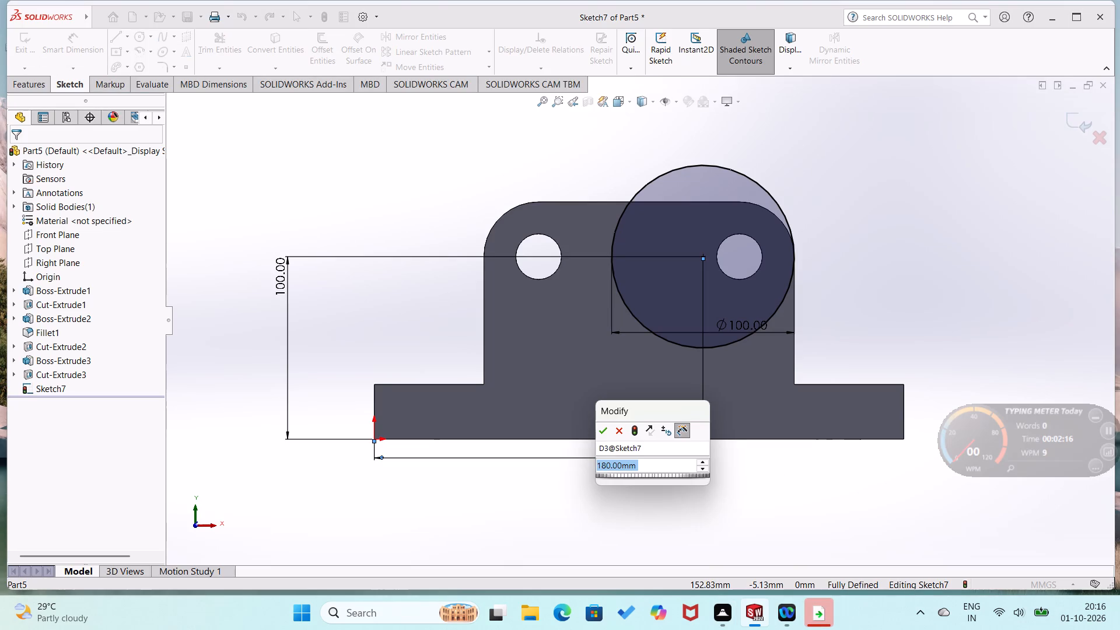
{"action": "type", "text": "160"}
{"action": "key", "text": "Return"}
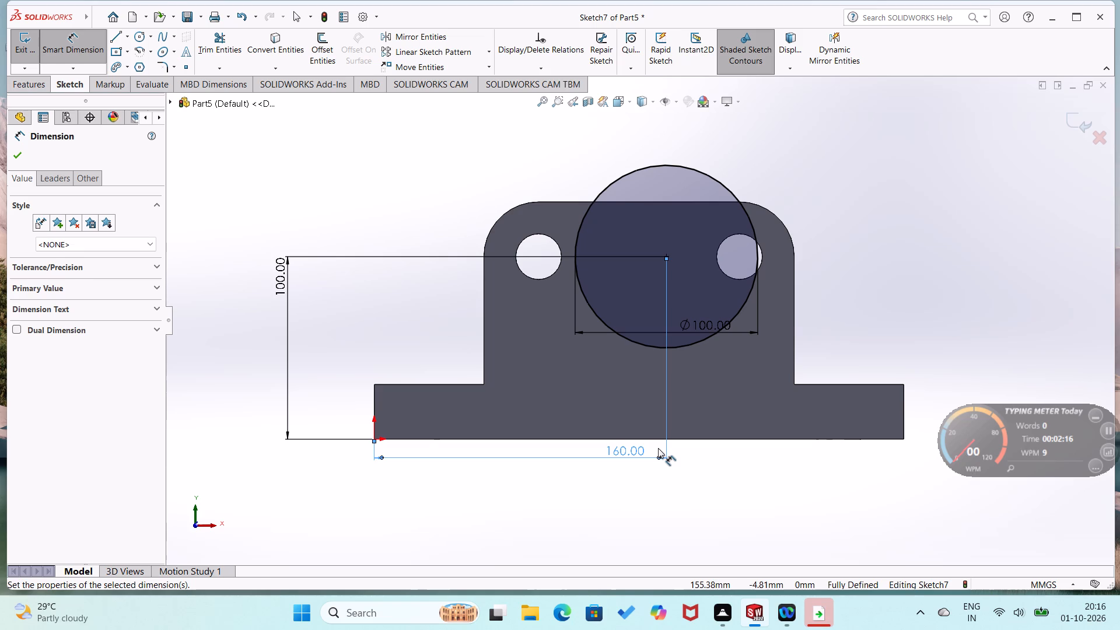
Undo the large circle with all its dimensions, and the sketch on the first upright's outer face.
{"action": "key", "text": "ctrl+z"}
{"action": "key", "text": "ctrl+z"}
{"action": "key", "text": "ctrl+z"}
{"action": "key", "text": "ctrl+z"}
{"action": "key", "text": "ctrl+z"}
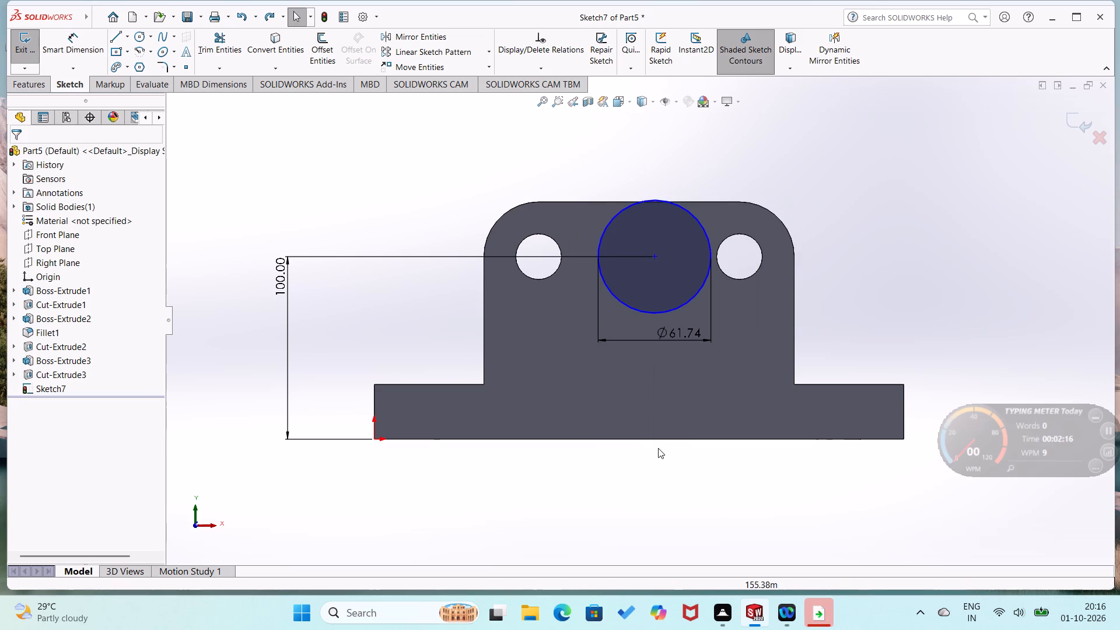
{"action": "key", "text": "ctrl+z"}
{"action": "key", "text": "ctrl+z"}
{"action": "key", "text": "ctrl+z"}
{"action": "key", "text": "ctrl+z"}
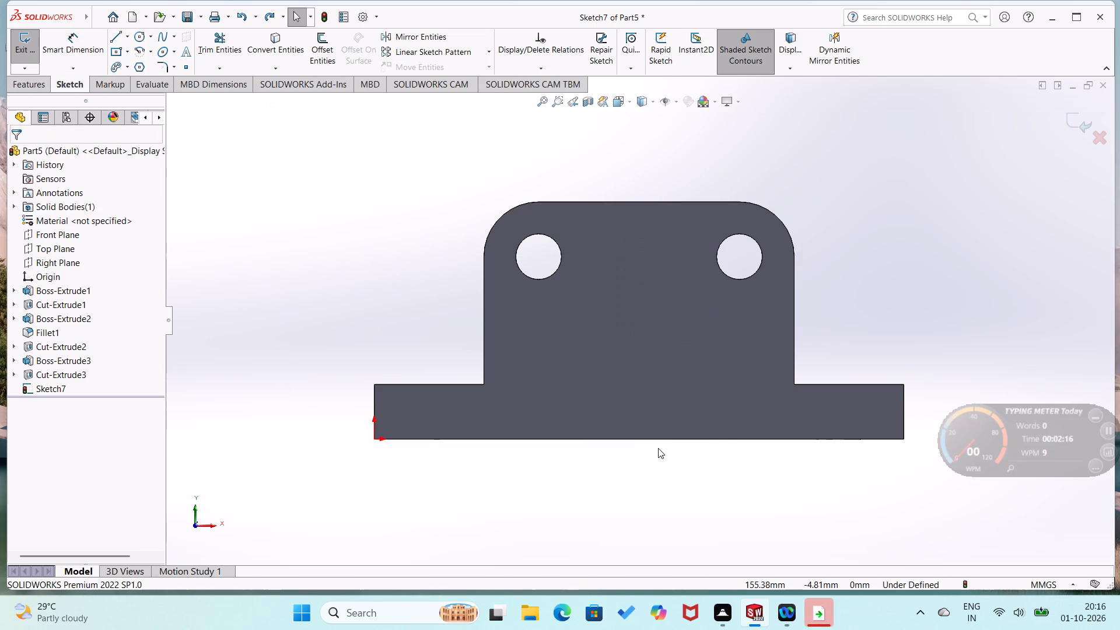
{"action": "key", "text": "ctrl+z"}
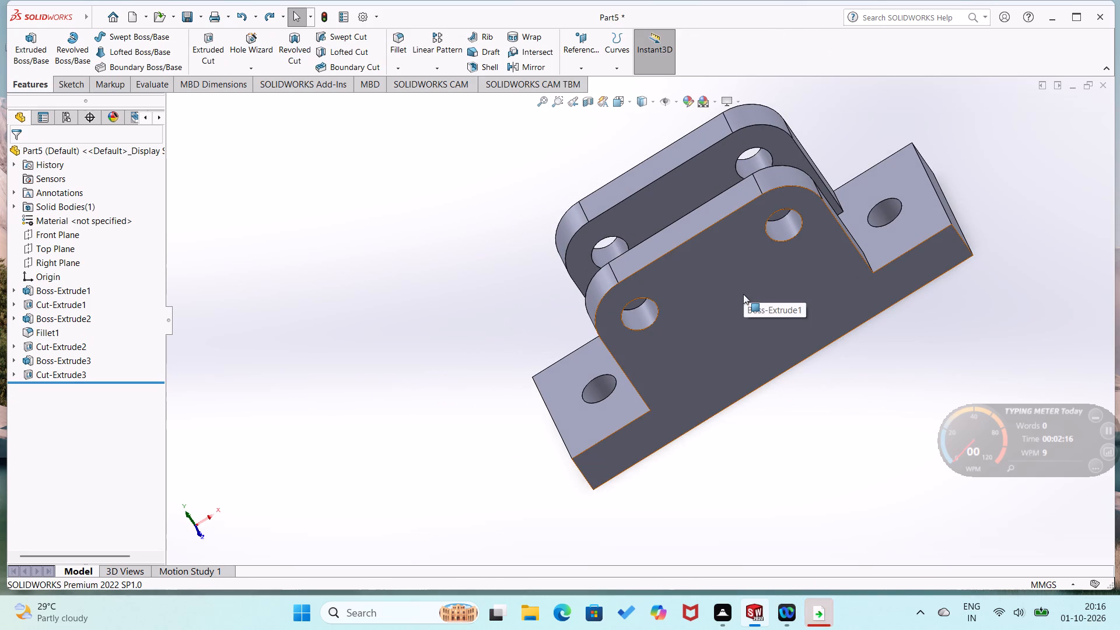
On the first upright's outer face, sketch a circle over the hole farther from the origin and dimension its diameter to 25 mm.
{"action": "left_click", "coordinate": [743, 294]}
{"action": "left_click", "coordinate": [796, 257]}
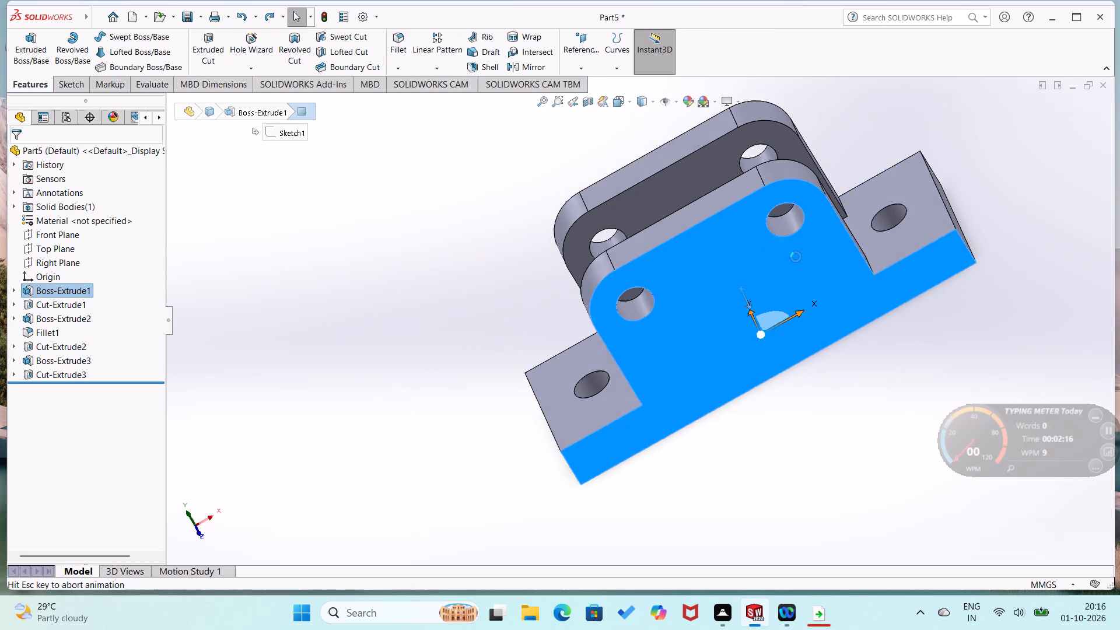
{"action": "left_click", "coordinate": [382, 287]}
{"action": "right_click_drag", "start_coordinate": [628, 293], "coordinate": [725, 287]}
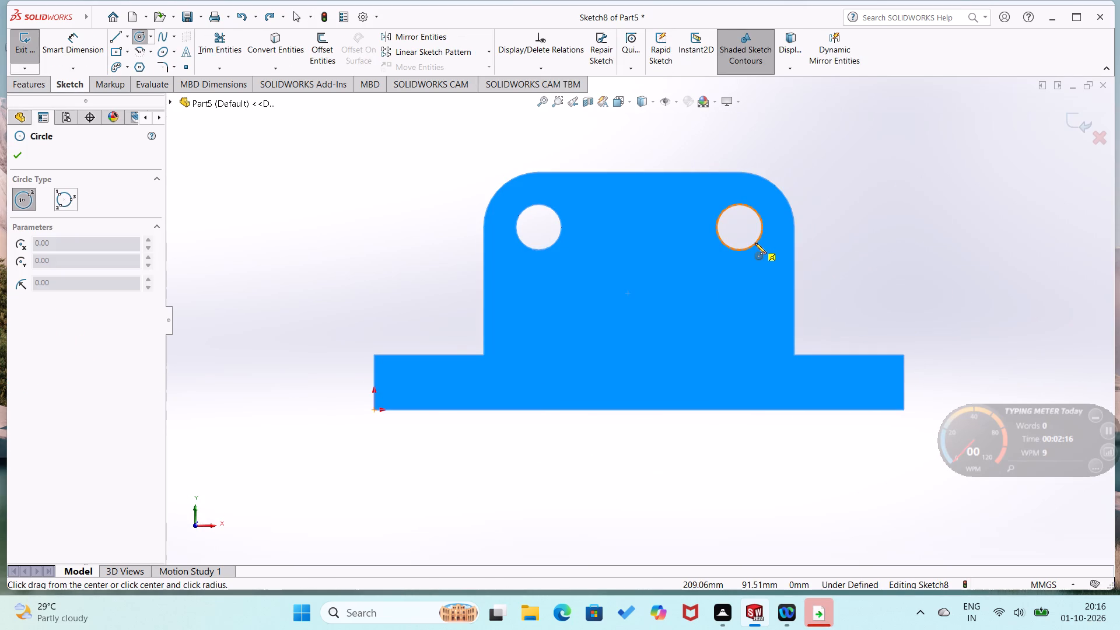
{"action": "left_click", "coordinate": [738, 227]}
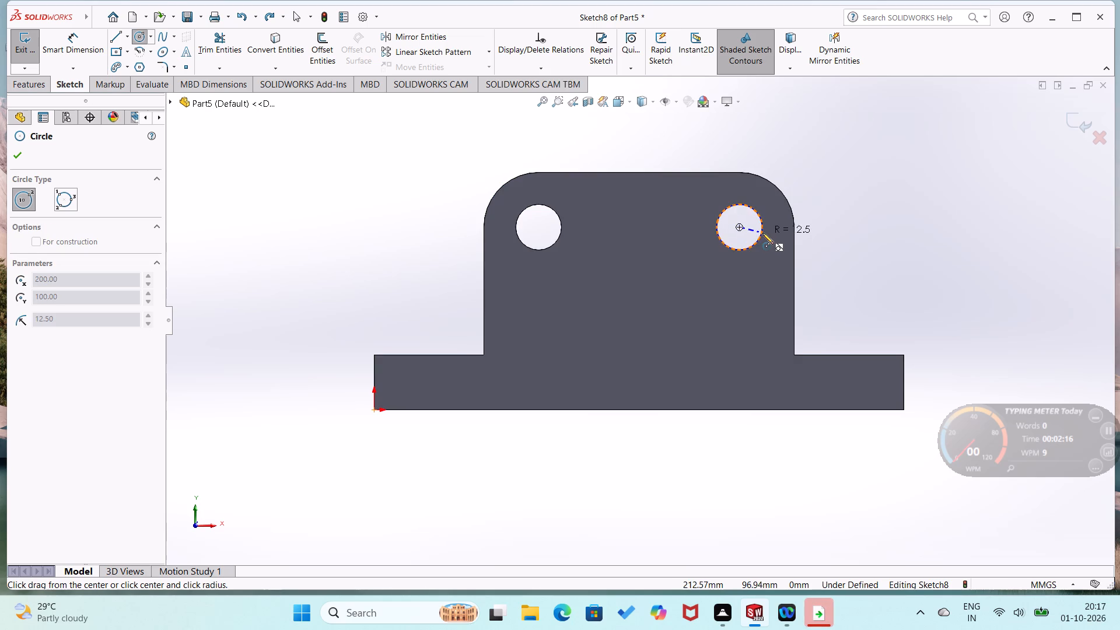
{"action": "left_click", "coordinate": [762, 232]}
{"action": "right_click_drag", "start_coordinate": [771, 278], "coordinate": [785, 216]}
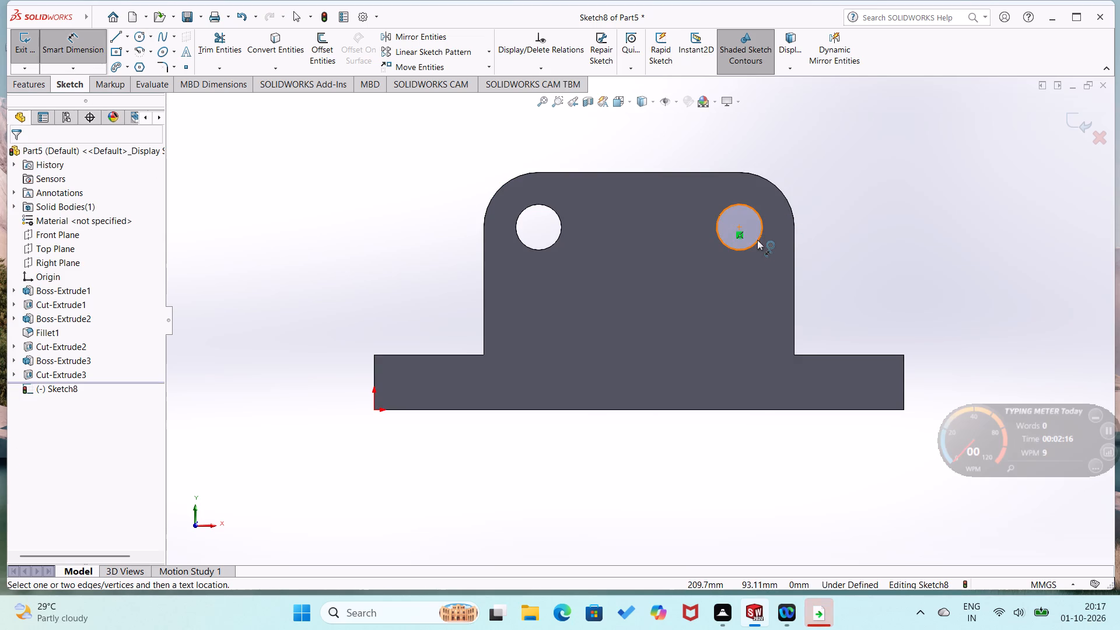
{"action": "left_click", "coordinate": [757, 240]}
{"action": "left_click", "coordinate": [817, 235]}
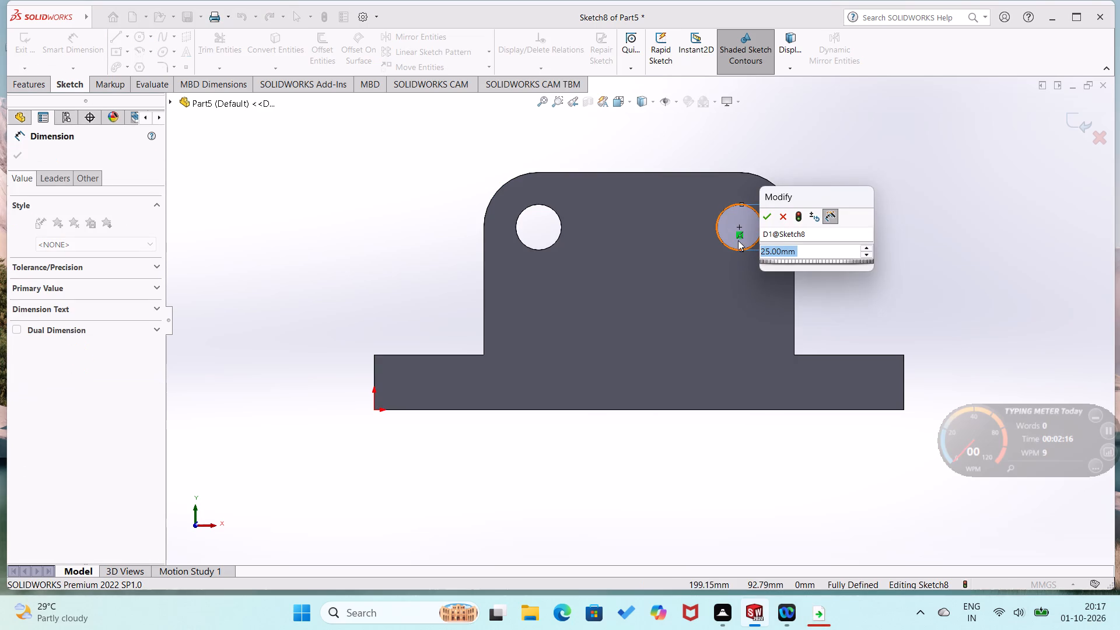
{"action": "left_click", "coordinate": [770, 219]}
Fill the hole with a Blind Extruded Boss of the circle, 25 mm deep, with the direction reversed into the upright.
{"action": "middle_click_drag", "start_coordinate": [791, 226], "coordinate": [792, 304]}
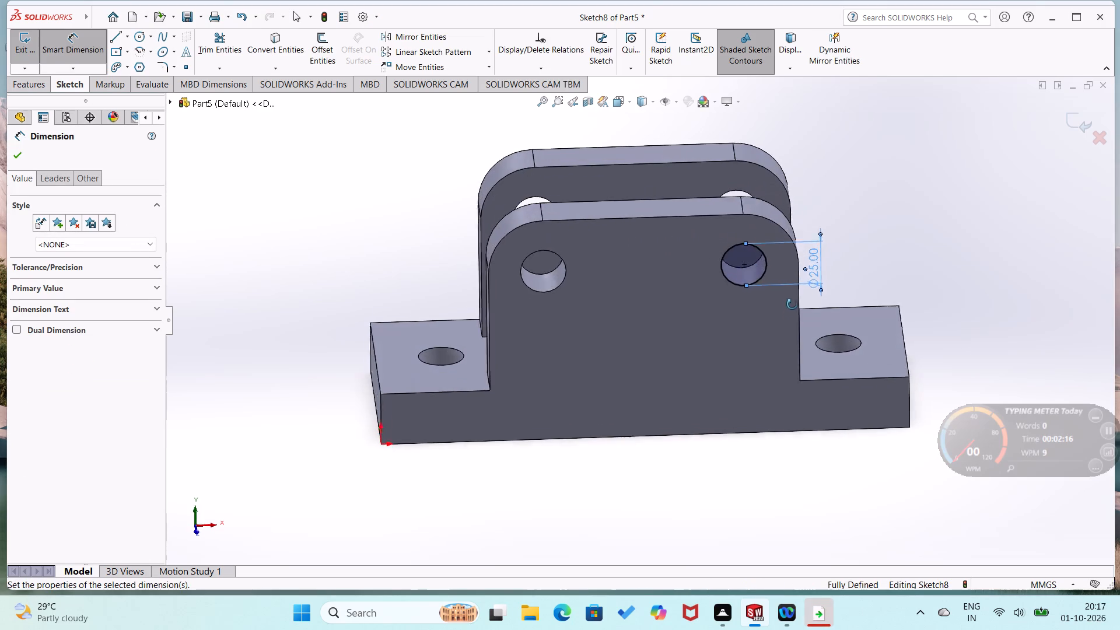
{"action": "middle_click_drag", "start_coordinate": [792, 304], "coordinate": [787, 322]}
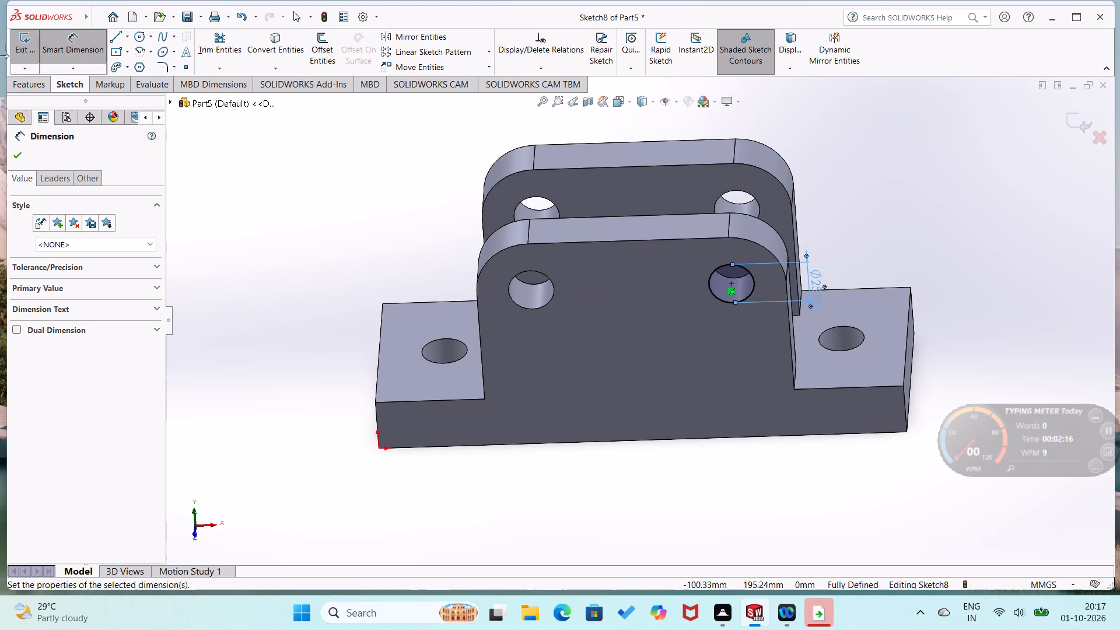
{"action": "left_click", "coordinate": [36, 85]}
{"action": "left_click", "coordinate": [38, 45]}
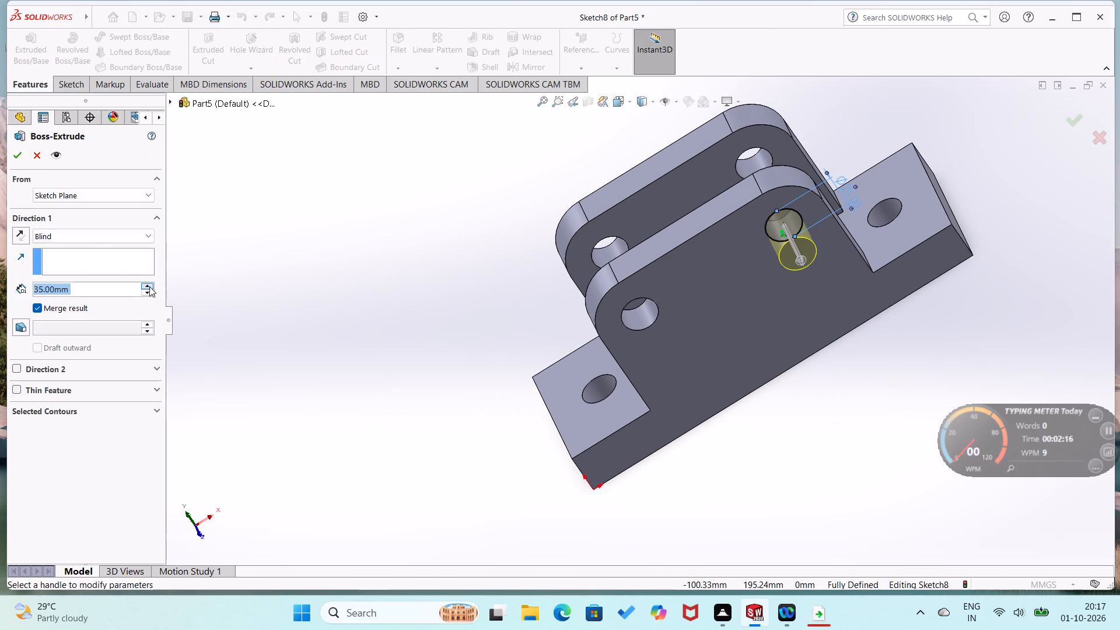
{"action": "left_click", "coordinate": [148, 281]}
{"action": "left_click", "coordinate": [146, 281]}
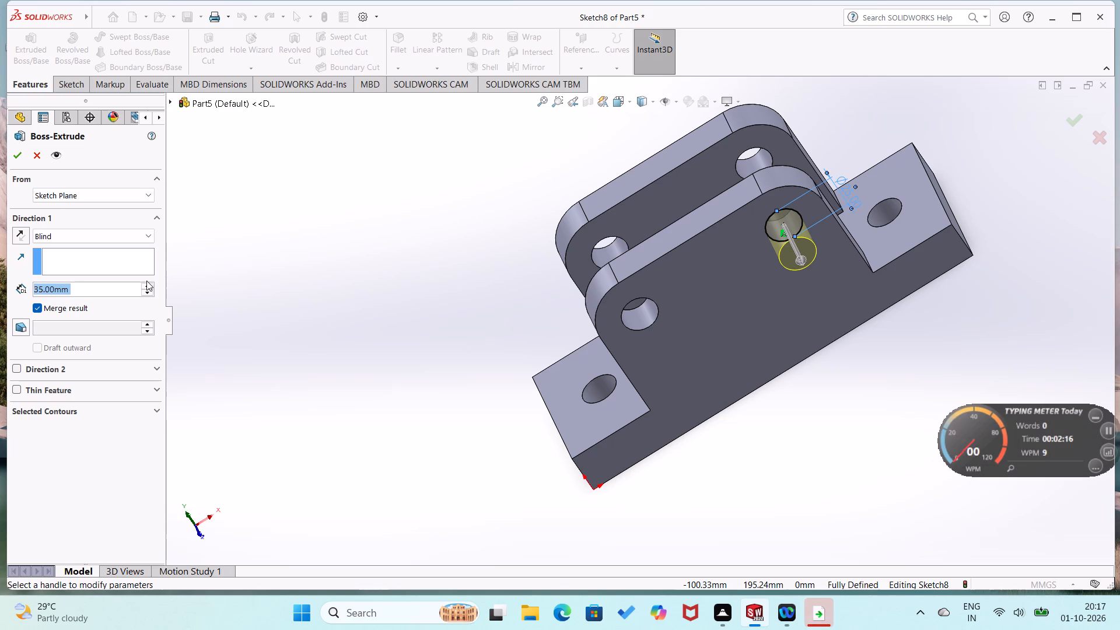
{"action": "left_click", "coordinate": [143, 291]}
{"action": "middle_click_drag", "start_coordinate": [218, 278], "coordinate": [279, 339]}
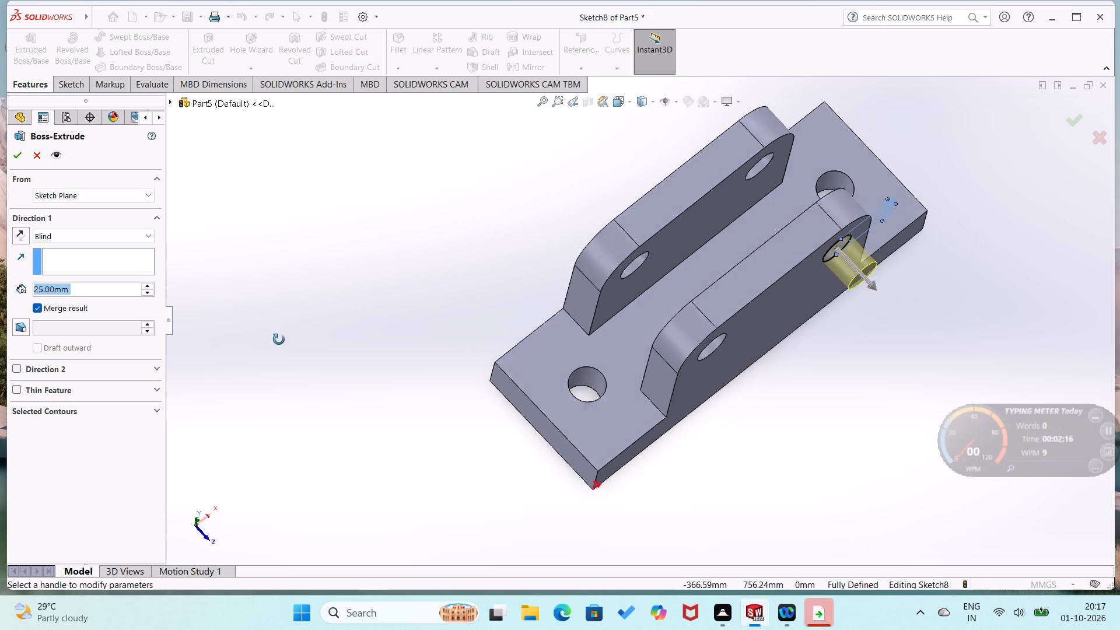
{"action": "middle_click_drag", "start_coordinate": [279, 339], "coordinate": [280, 342]}
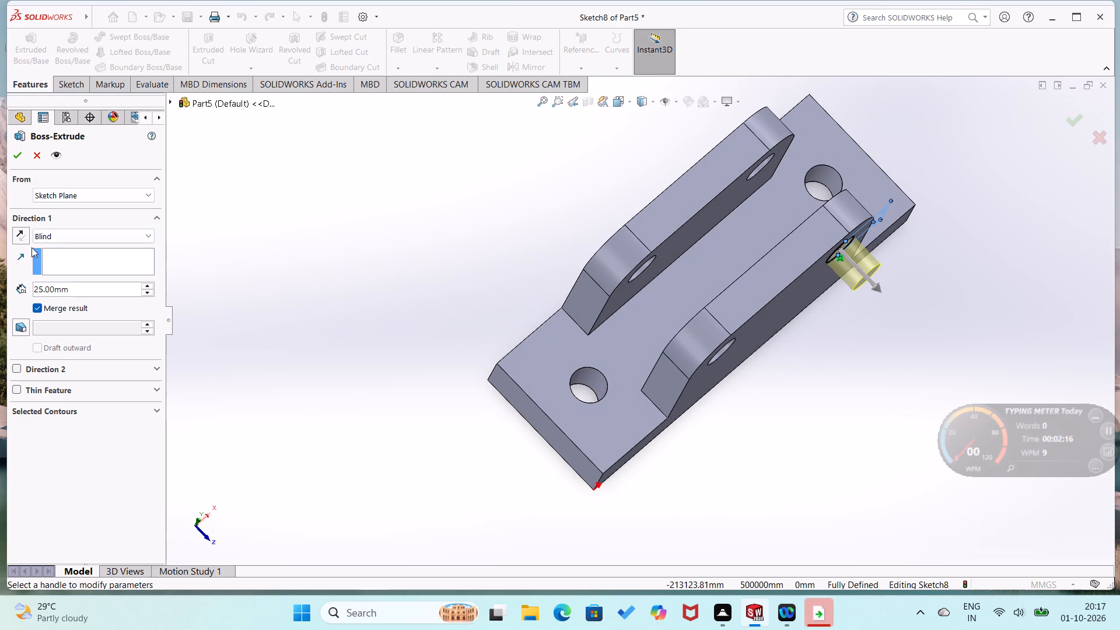
{"action": "left_click", "coordinate": [23, 235]}
{"action": "middle_click_drag", "start_coordinate": [245, 303], "coordinate": [281, 356]}
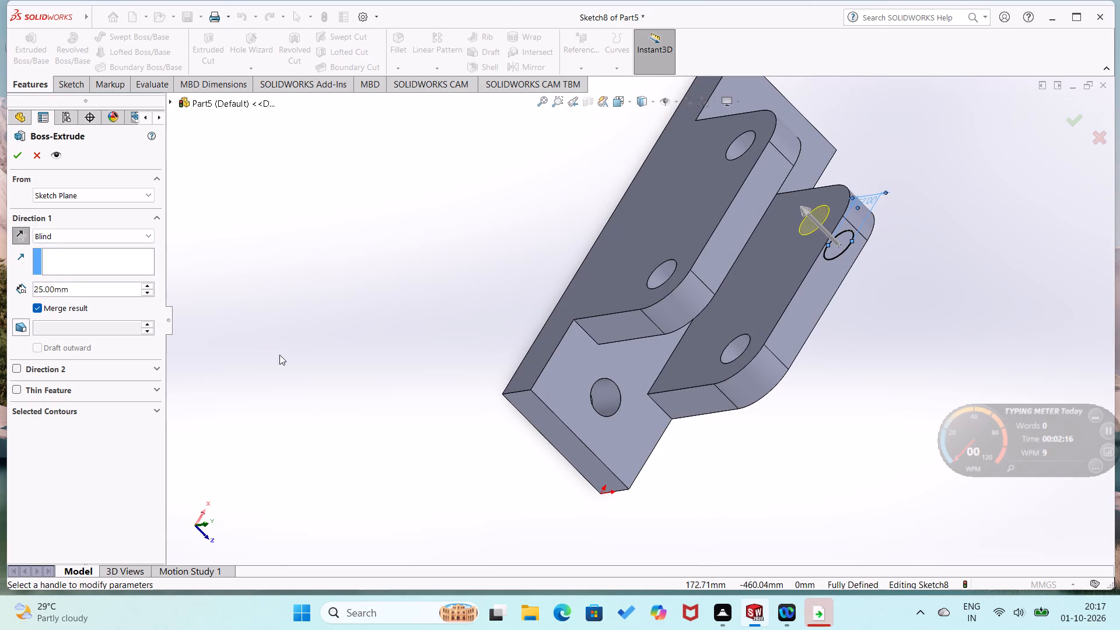
{"action": "left_click", "coordinate": [12, 155]}
{"action": "left_click", "coordinate": [278, 280]}
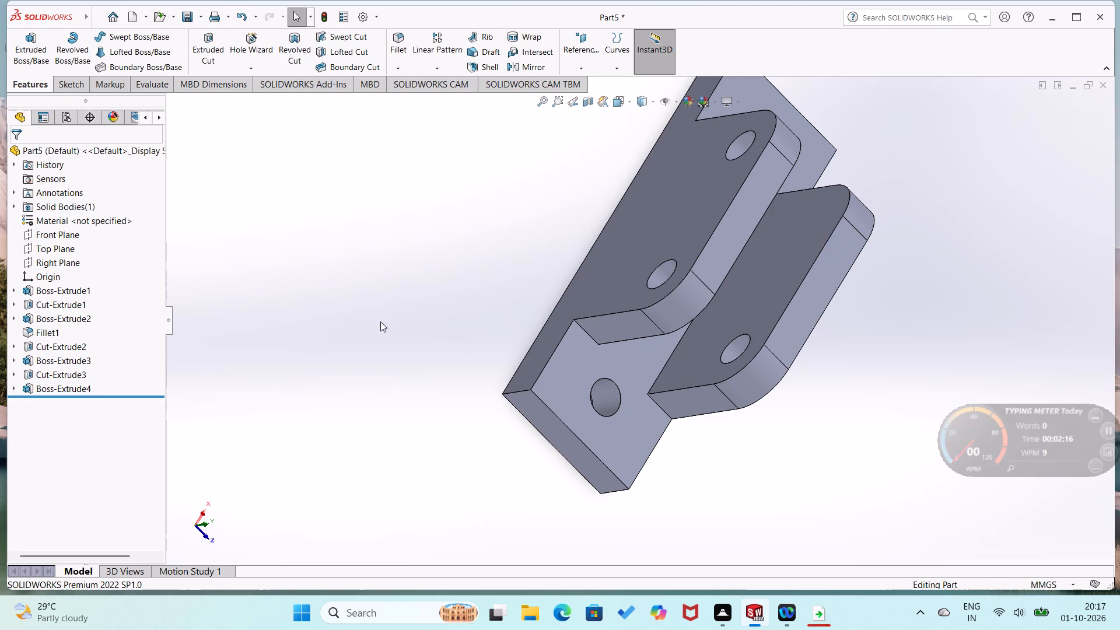
On the first upright's outer face, sketch a circle about 72 mm in diameter between the remaining hole and the far rounded corner.
{"action": "middle_click_drag", "start_coordinate": [392, 323], "coordinate": [335, 241]}
{"action": "right_click_drag", "start_coordinate": [752, 330], "coordinate": [746, 327]}
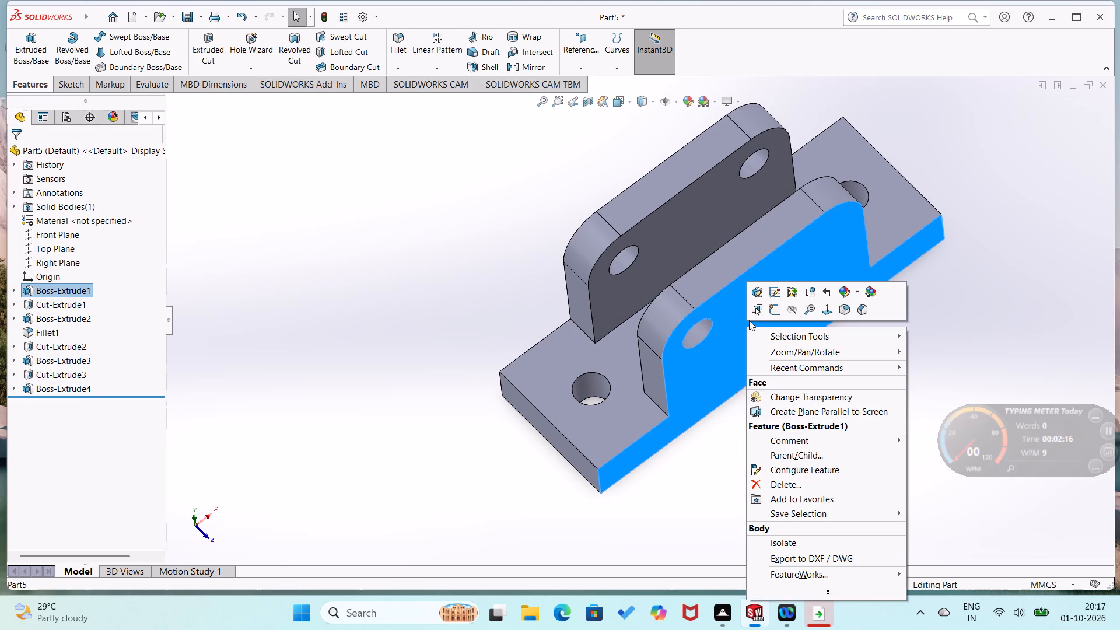
{"action": "left_click", "coordinate": [769, 310]}
{"action": "right_click", "coordinate": [693, 464]}
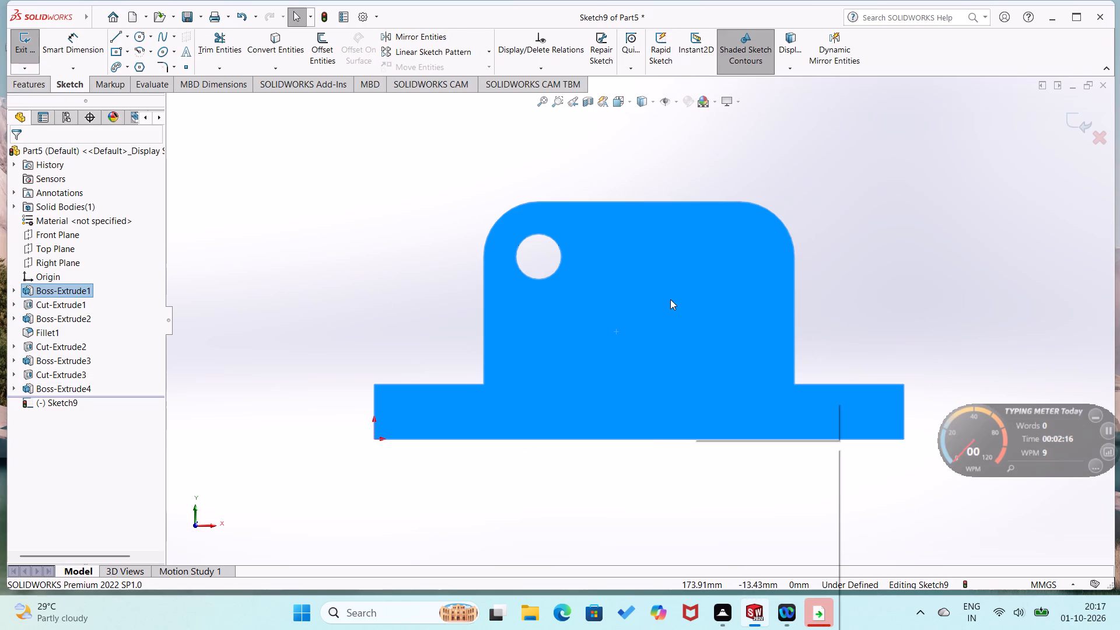
{"action": "left_click", "coordinate": [380, 286]}
{"action": "right_click_drag", "start_coordinate": [399, 285], "coordinate": [454, 283]}
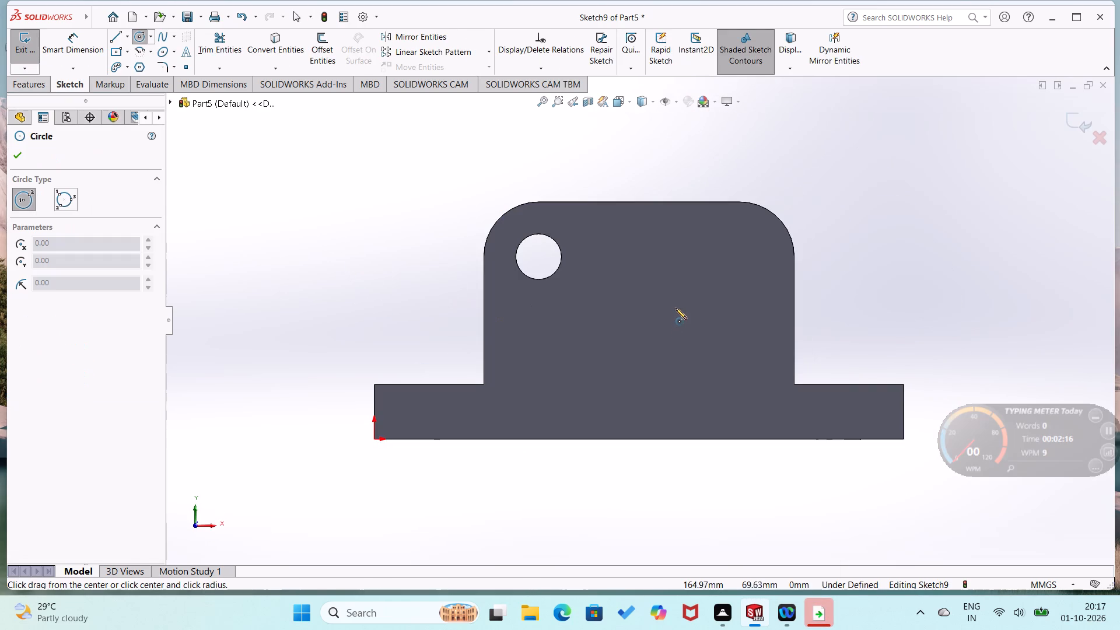
{"action": "left_click", "coordinate": [672, 282]}
{"action": "left_click", "coordinate": [670, 347]}
Dimension the circle centre's vertical distance from the origin to 100 mm.
{"action": "right_click_drag", "start_coordinate": [599, 428], "coordinate": [628, 263]}
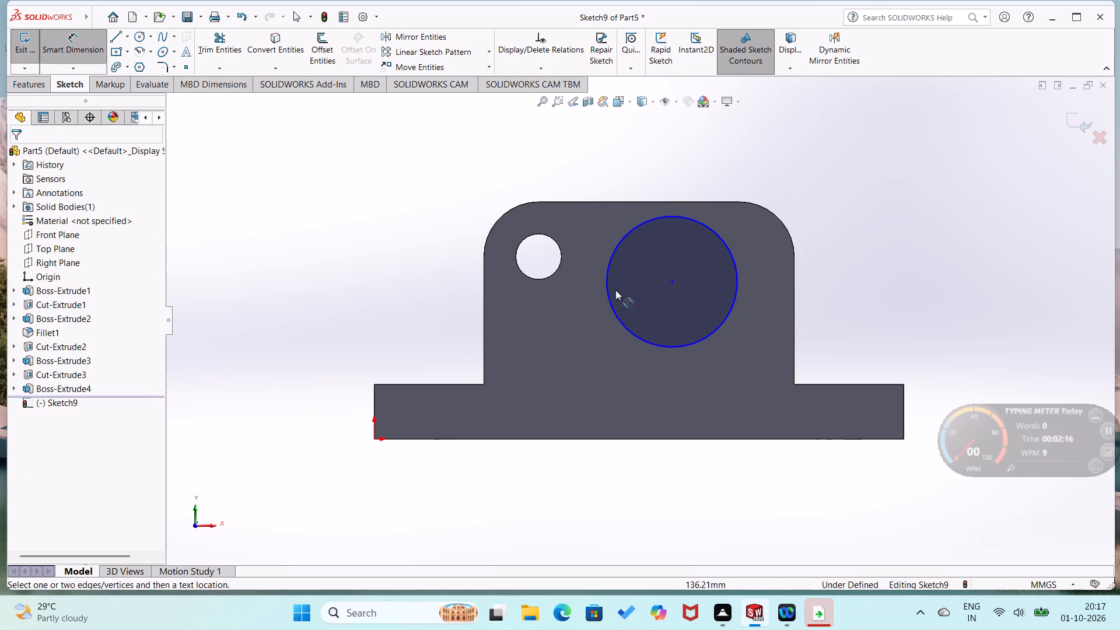
{"action": "left_click", "coordinate": [372, 440]}
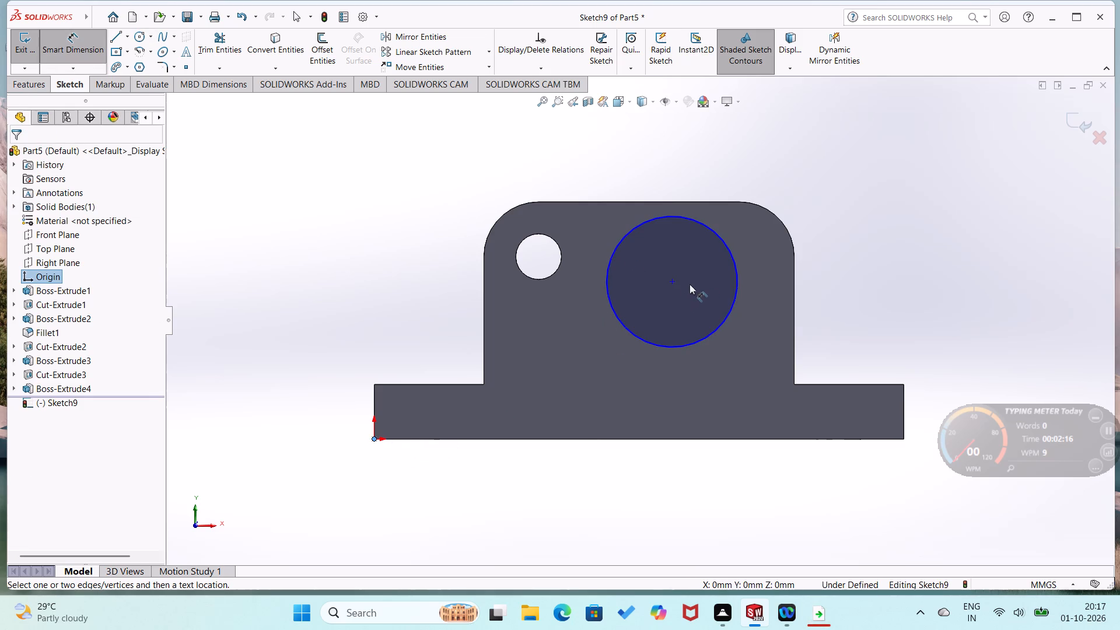
{"action": "left_click", "coordinate": [674, 281]}
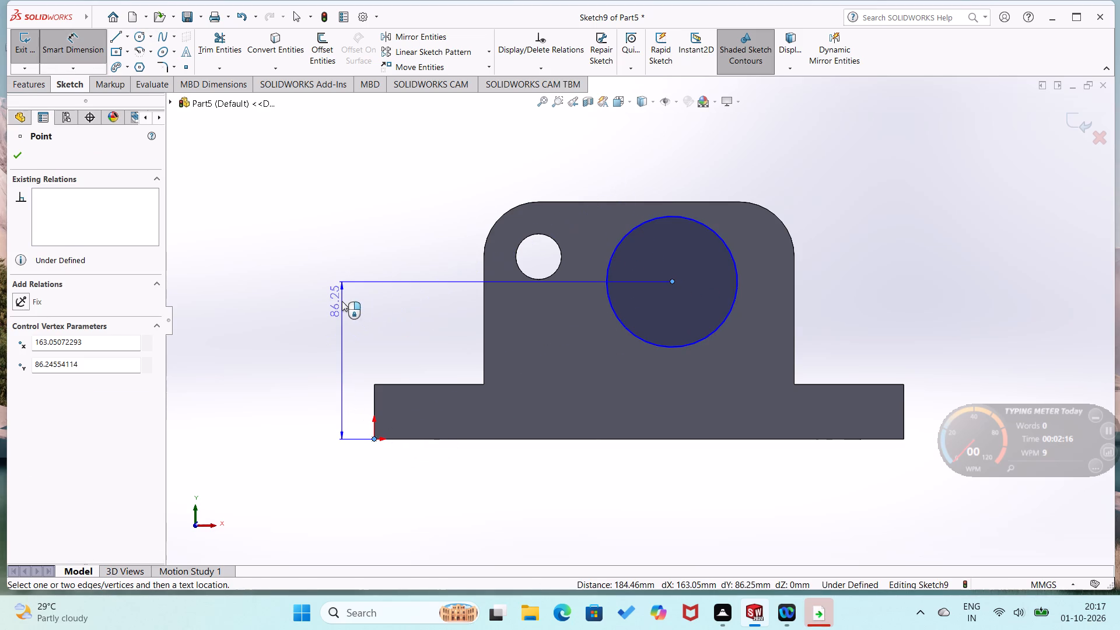
{"action": "left_click", "coordinate": [342, 300]}
{"action": "type", "text": "100"}
{"action": "key", "text": "Return"}
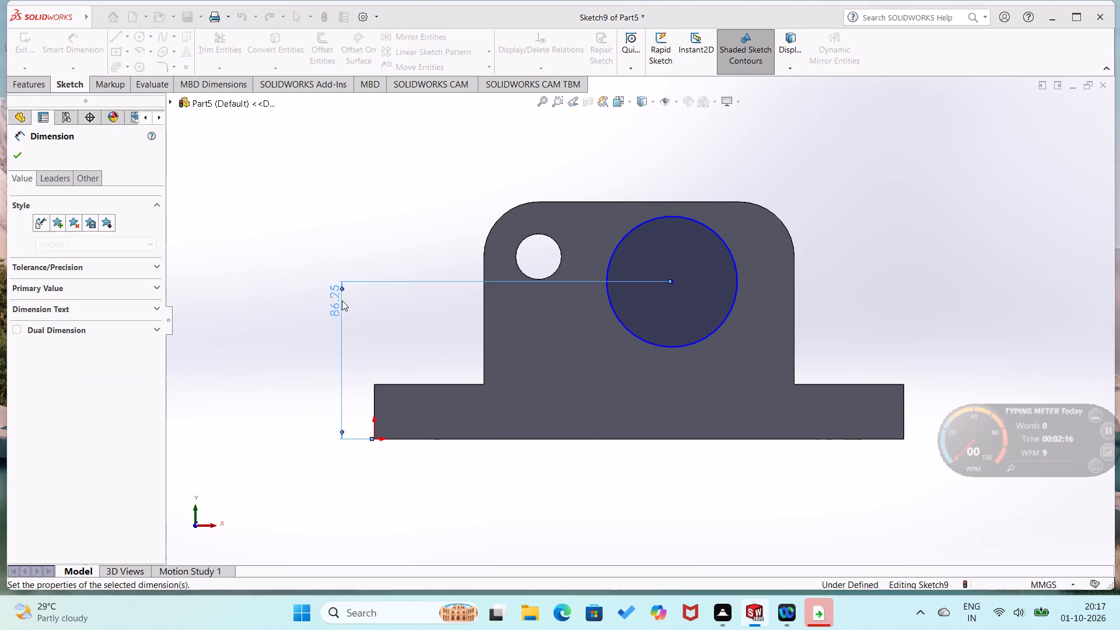
Dimension the large circle's diameter to 100 mm.
{"action": "left_click", "coordinate": [621, 302]}
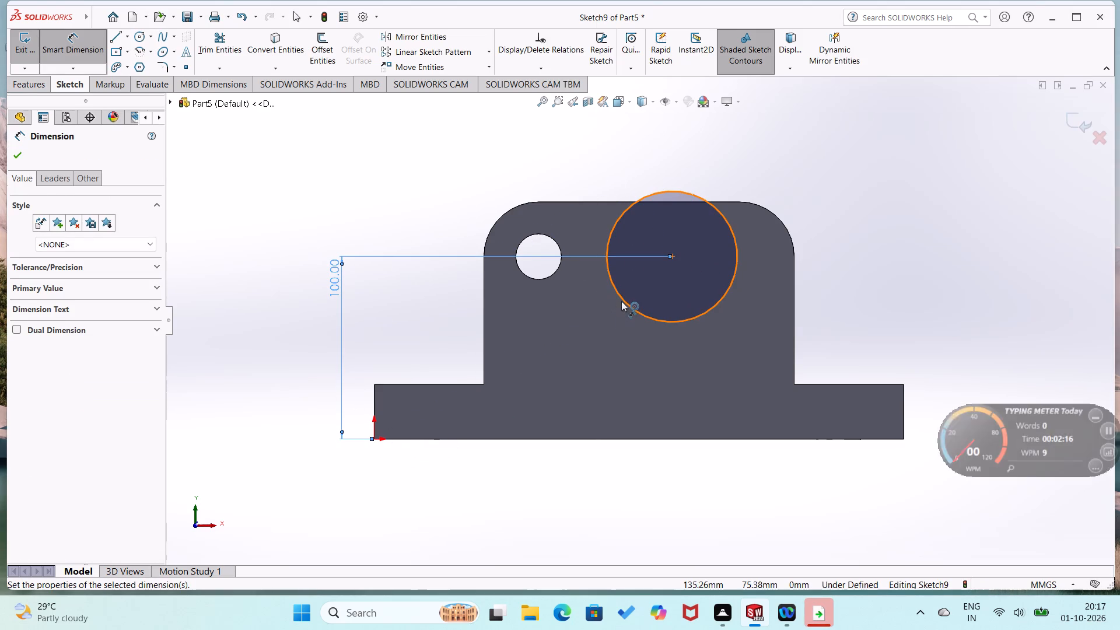
{"action": "left_click", "coordinate": [626, 346]}
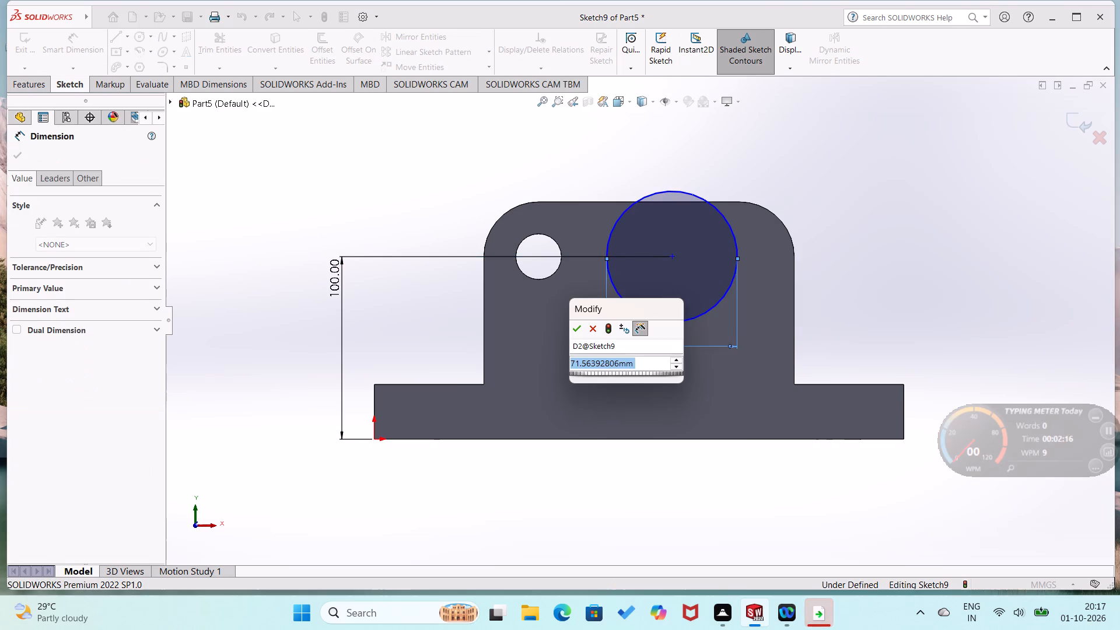
{"action": "type", "text": "100"}
{"action": "key", "text": "Return"}
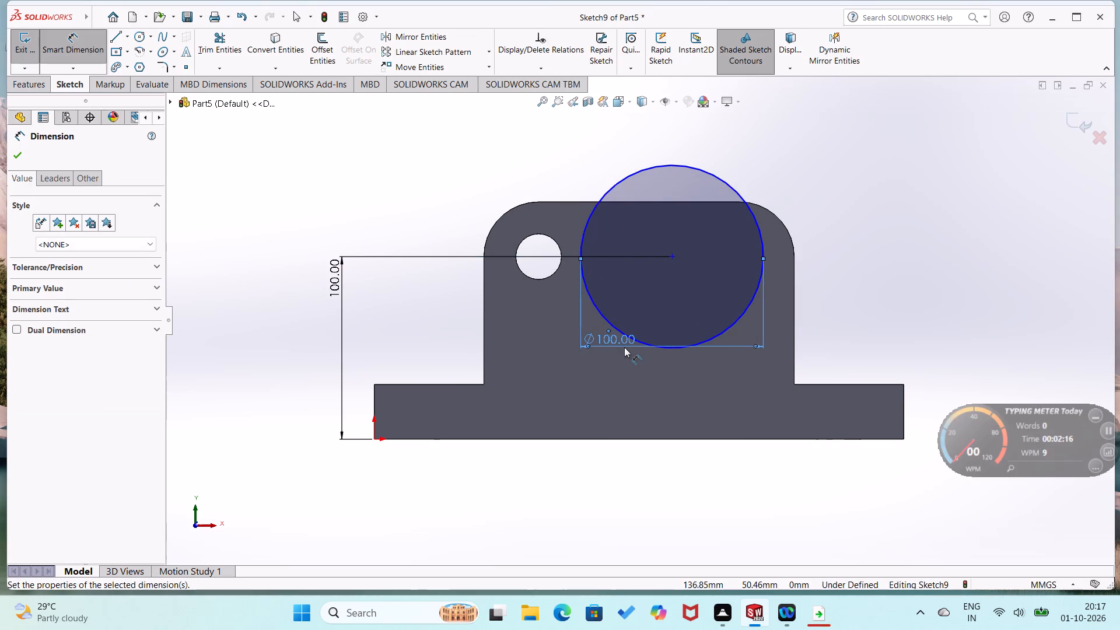
{"action": "left_click", "coordinate": [425, 317]}
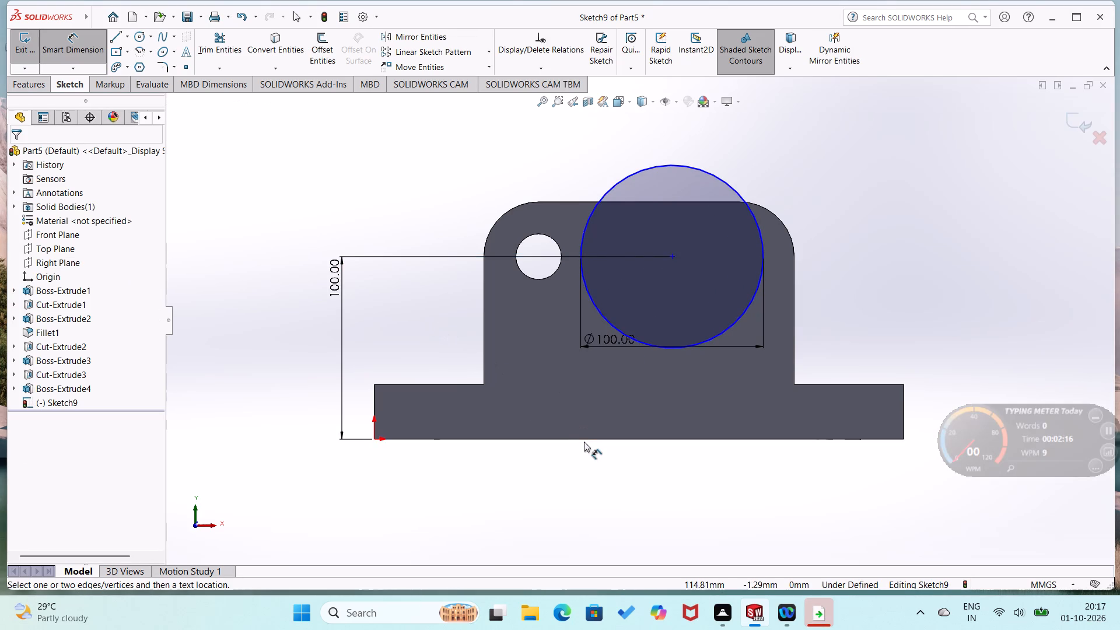
Dimension the circle centre's horizontal distance from the origin to 160 mm.
{"action": "left_click", "coordinate": [584, 439]}
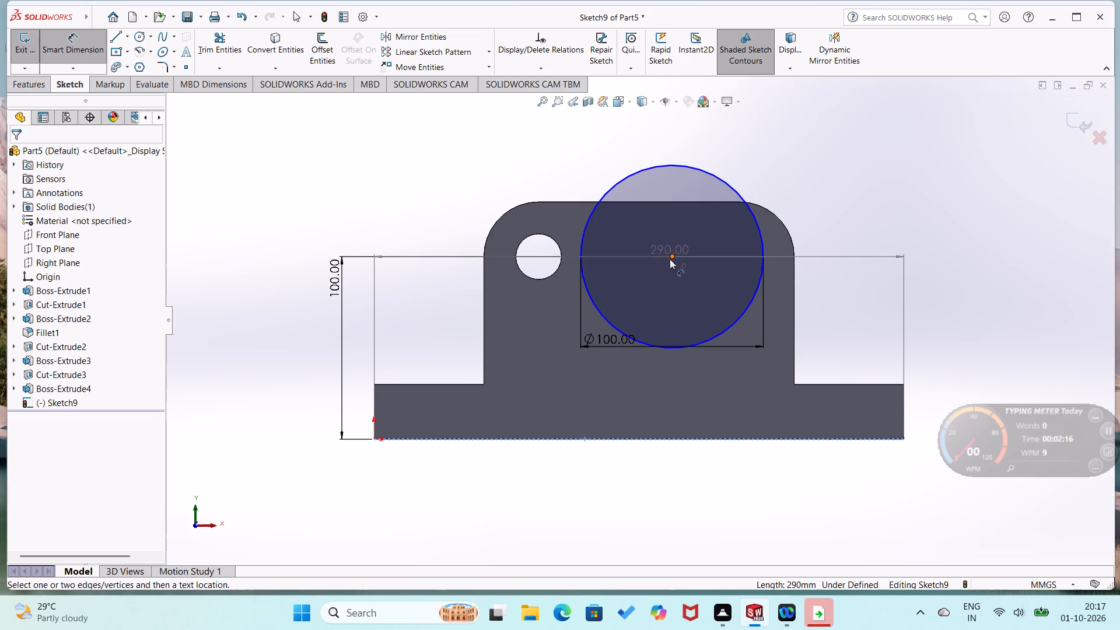
{"action": "key", "text": "Escape"}
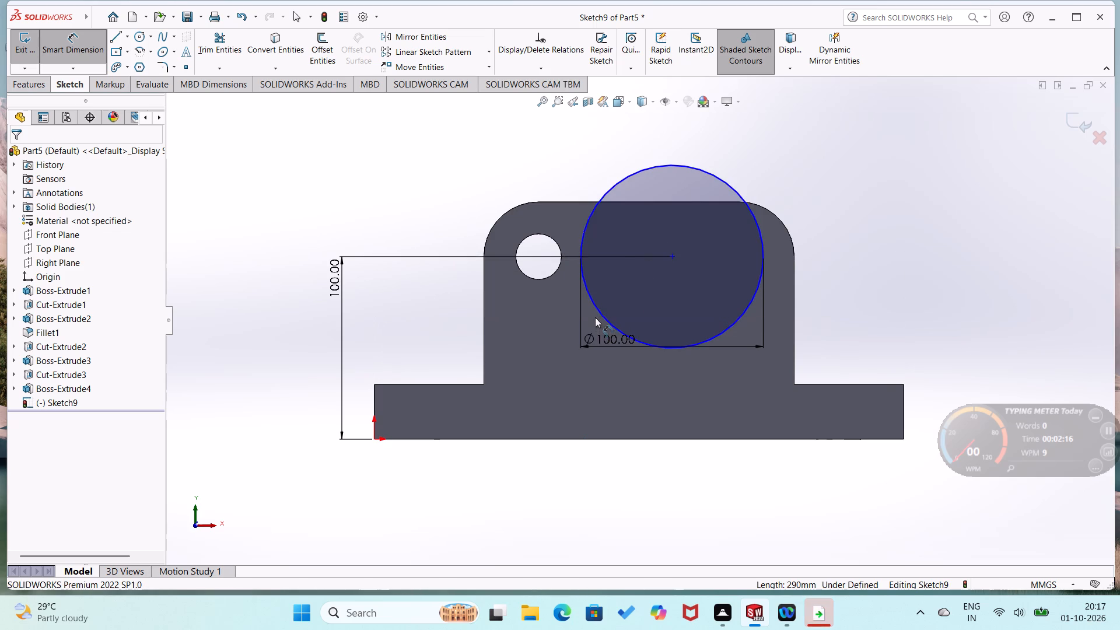
{"action": "left_click", "coordinate": [373, 436]}
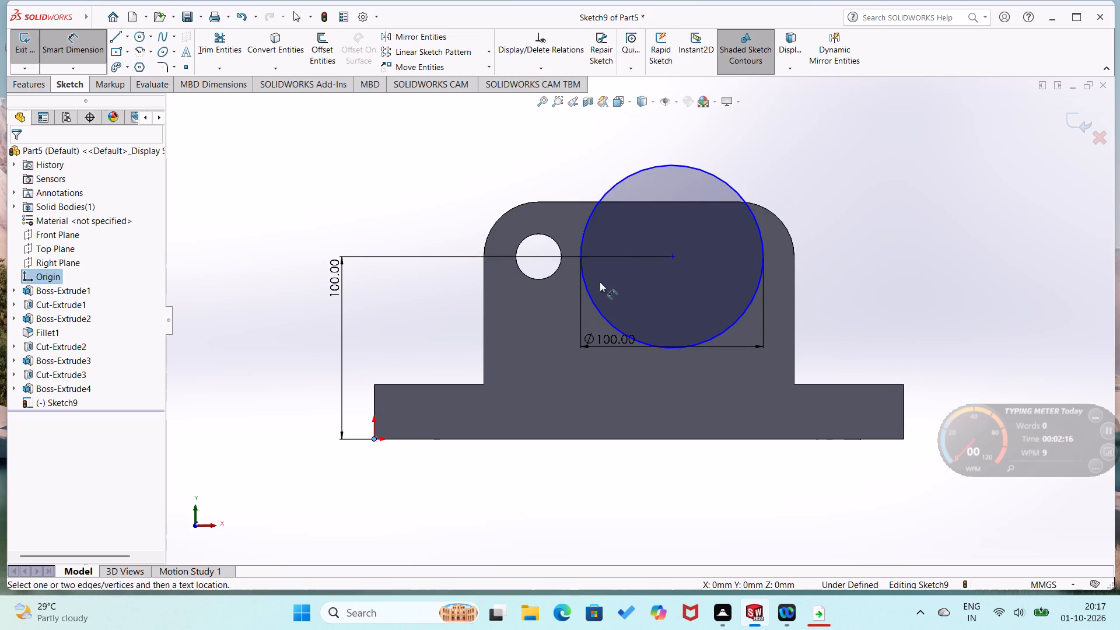
{"action": "left_click", "coordinate": [672, 255]}
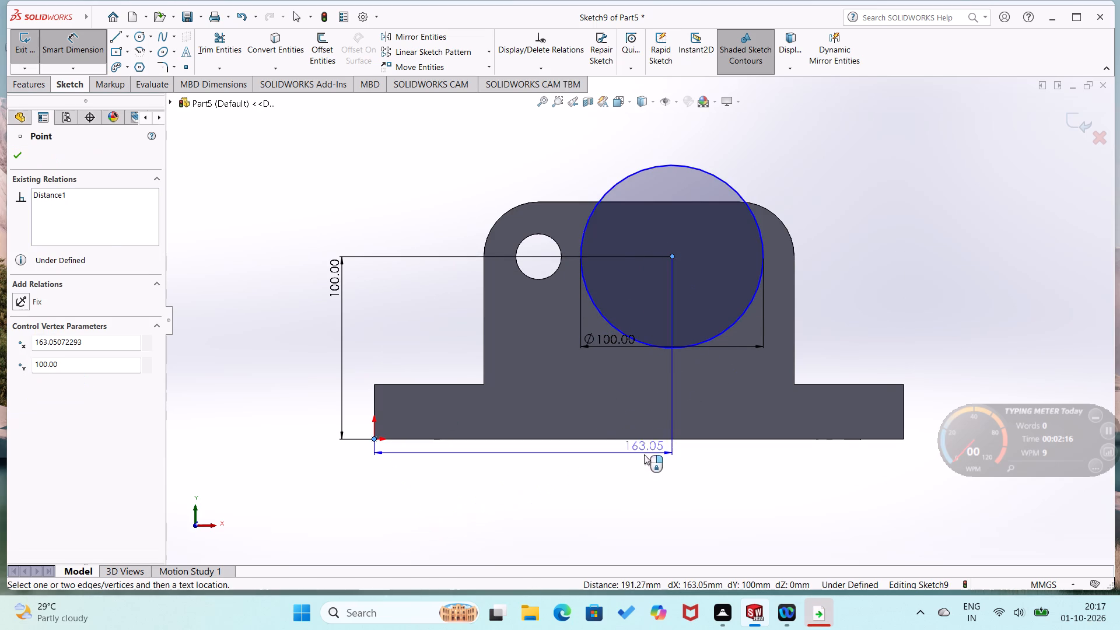
{"action": "left_click", "coordinate": [644, 464]}
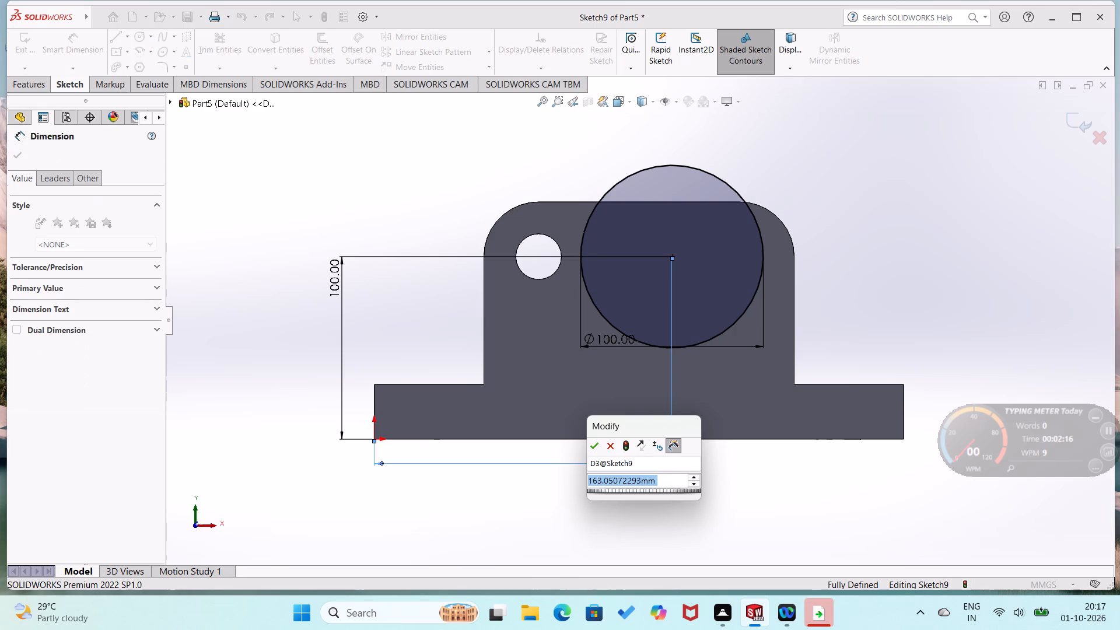
{"action": "key", "text": "1"}
{"action": "key", "text": "3"}
{"action": "key", "text": "BackSpace"}
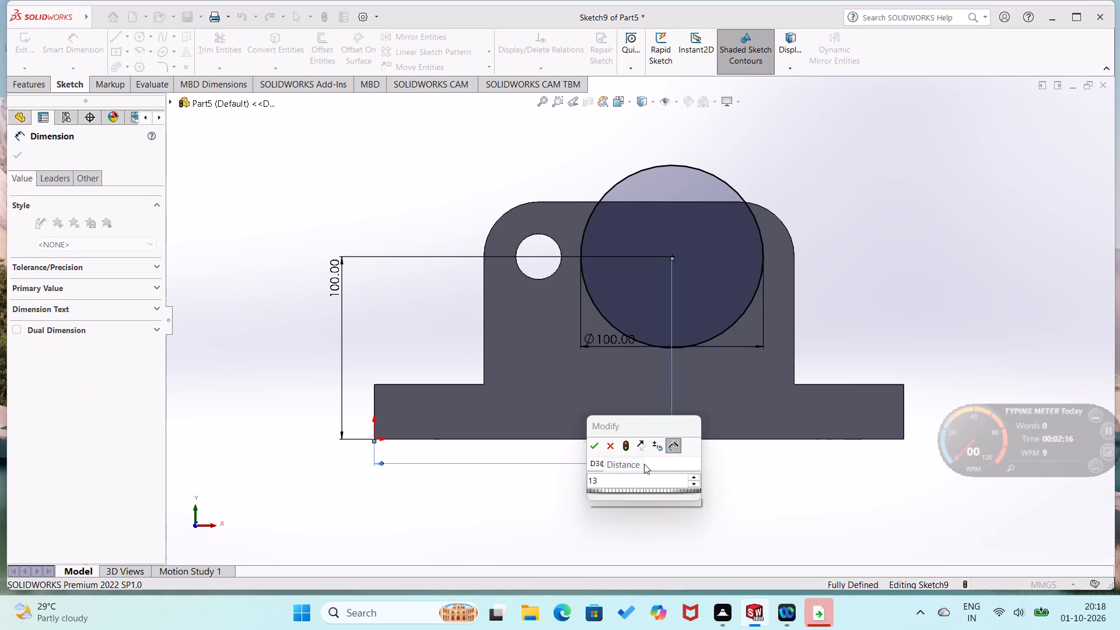
{"action": "key", "text": "9"}
{"action": "key", "text": "BackSpace"}
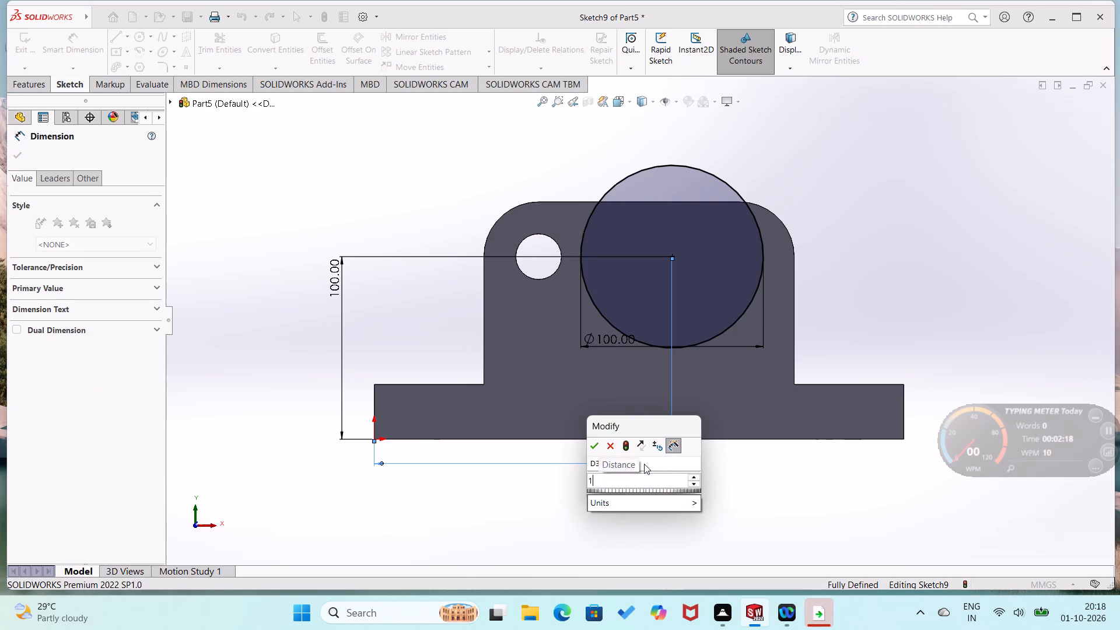
{"action": "type", "text": "60"}
{"action": "key", "text": "Return"}
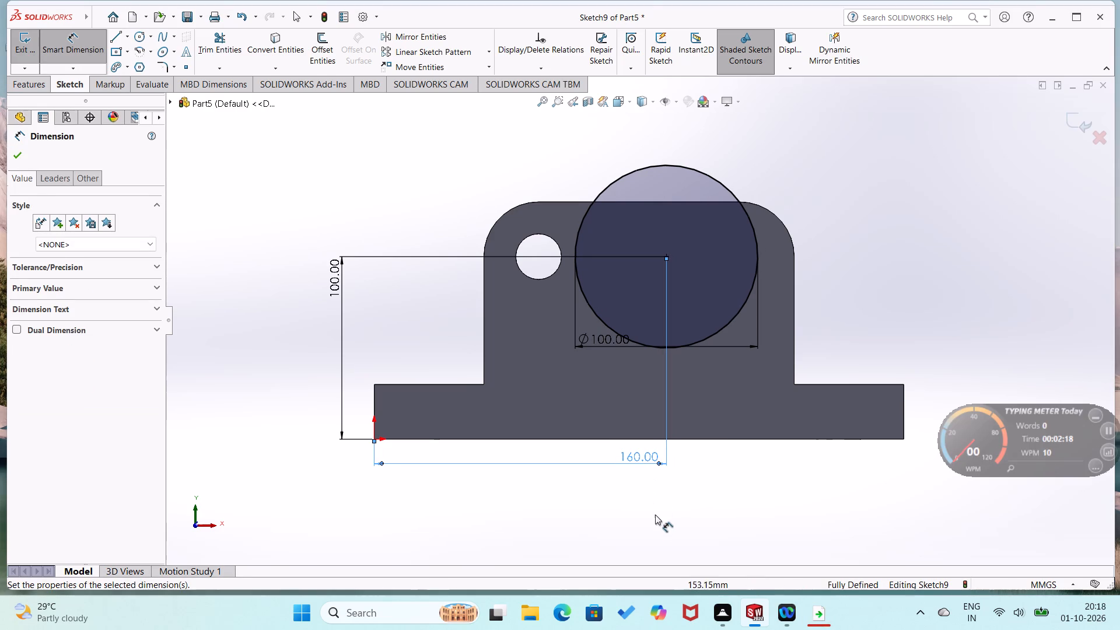
{"action": "left_click", "coordinate": [657, 523]}
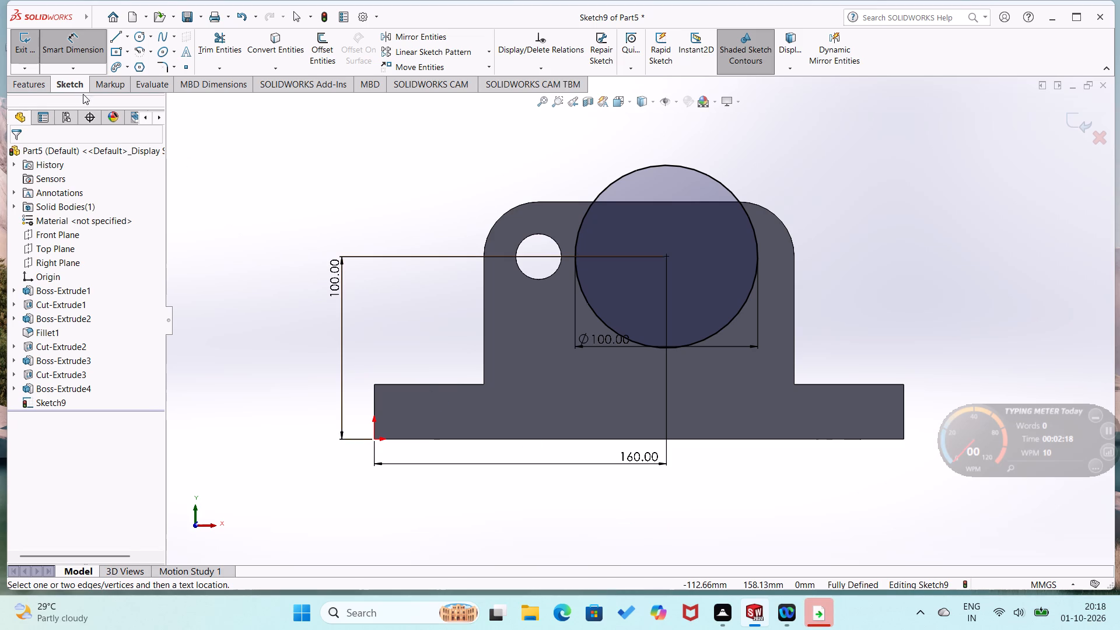
Extrude the large circle as a boss, Blind 10 mm outward and Blind 110 mm in Direction 2 through both uprights.
{"action": "left_click", "coordinate": [17, 86]}
{"action": "left_click", "coordinate": [28, 61]}
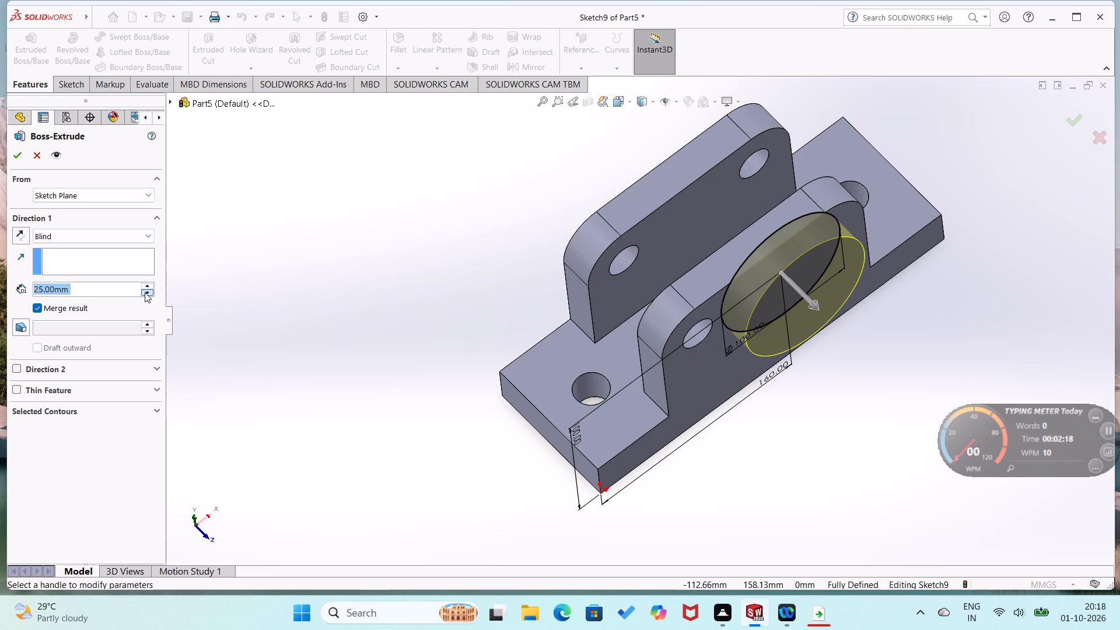
{"action": "double_click", "coordinate": [144, 292]}
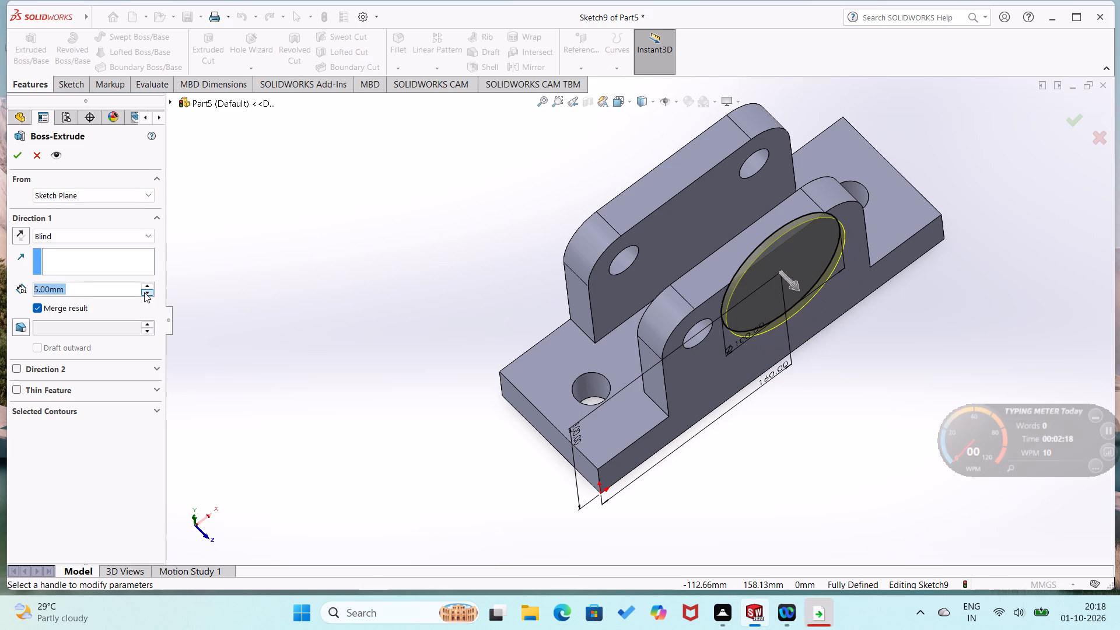
{"action": "type", "text": "10"}
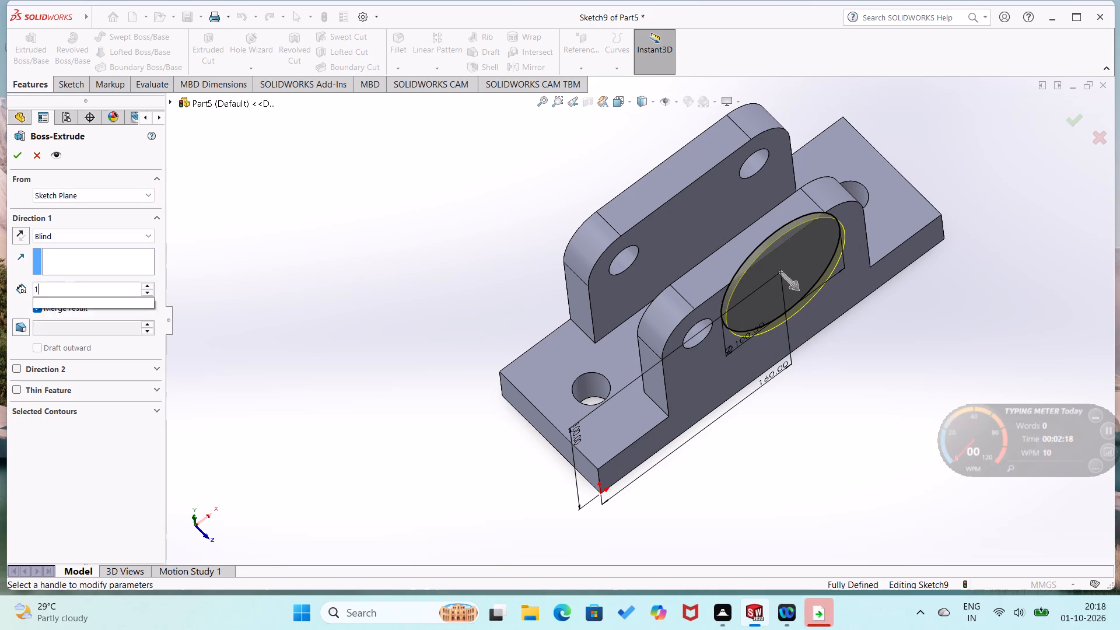
{"action": "key", "text": "Return"}
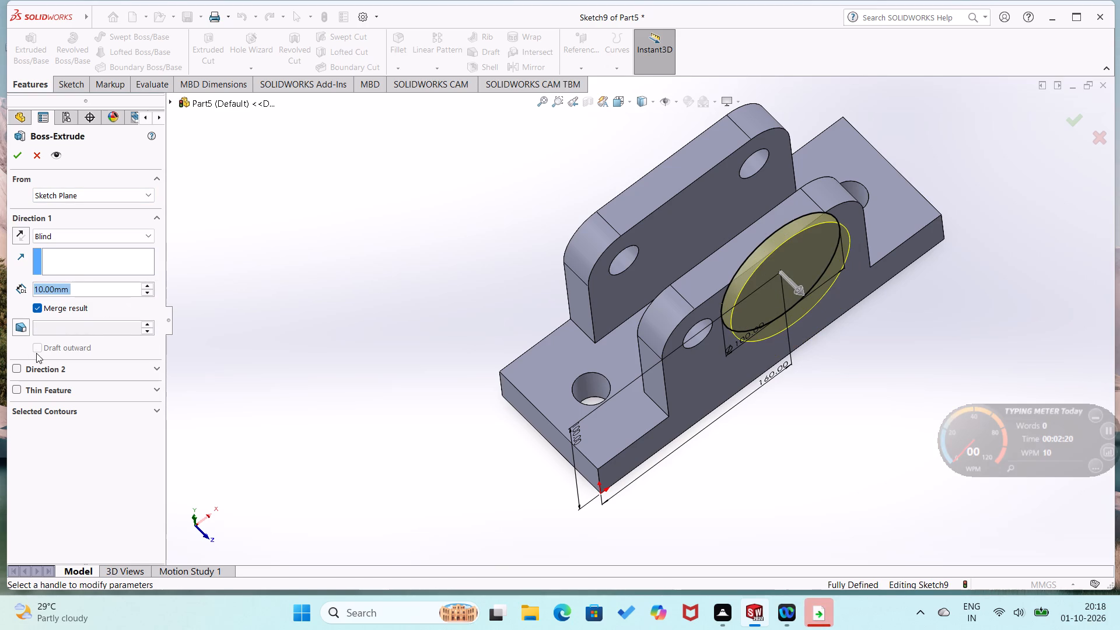
{"action": "left_click", "coordinate": [12, 365]}
{"action": "left_click", "coordinate": [15, 370]}
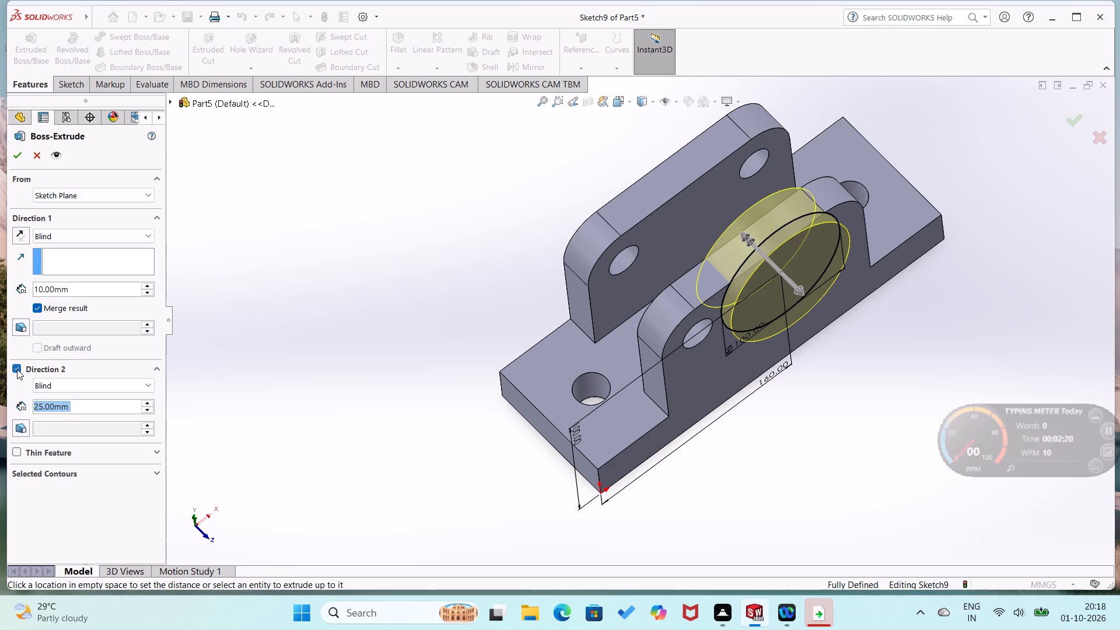
{"action": "triple_click", "coordinate": [150, 404]}
{"action": "double_click", "coordinate": [150, 404]}
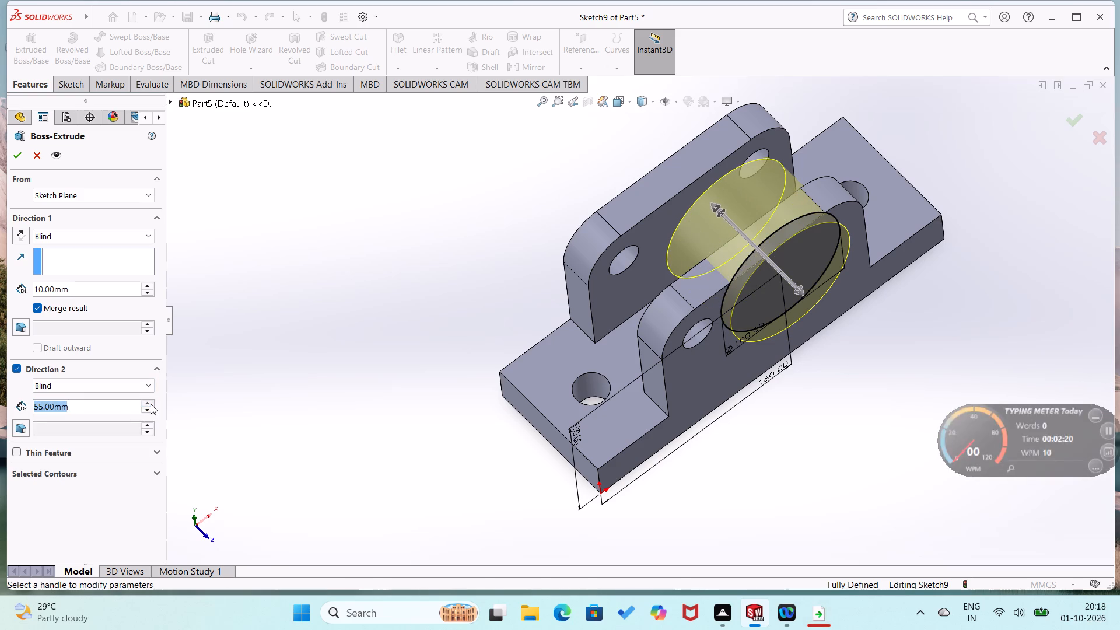
{"action": "double_click", "coordinate": [150, 404]}
{"action": "left_click", "coordinate": [150, 402]}
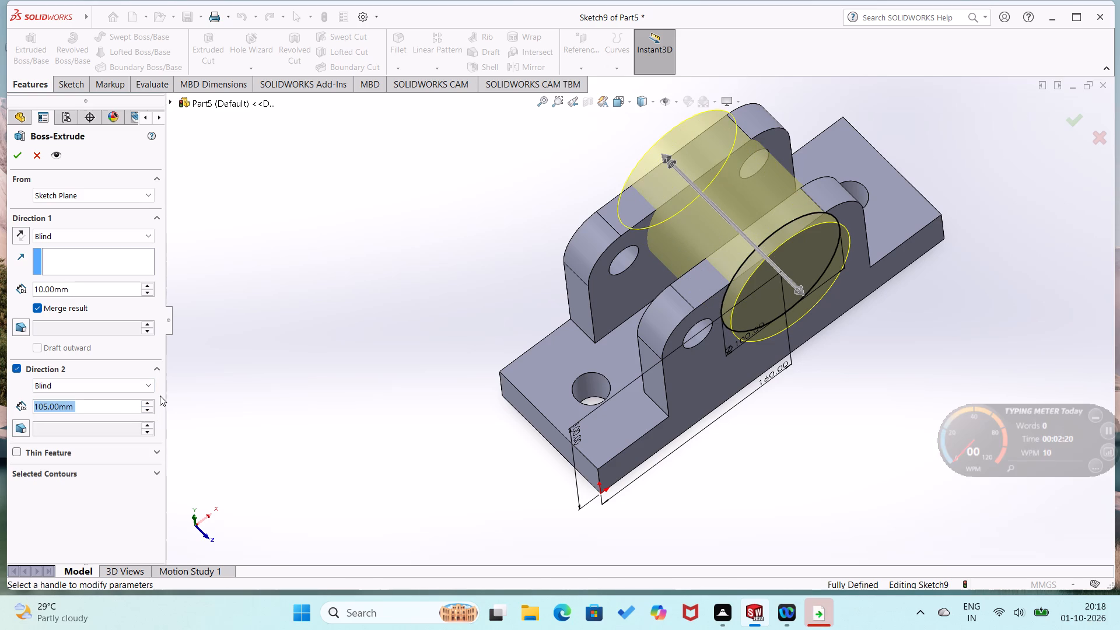
{"action": "middle_click_drag", "start_coordinate": [243, 393], "coordinate": [280, 421]}
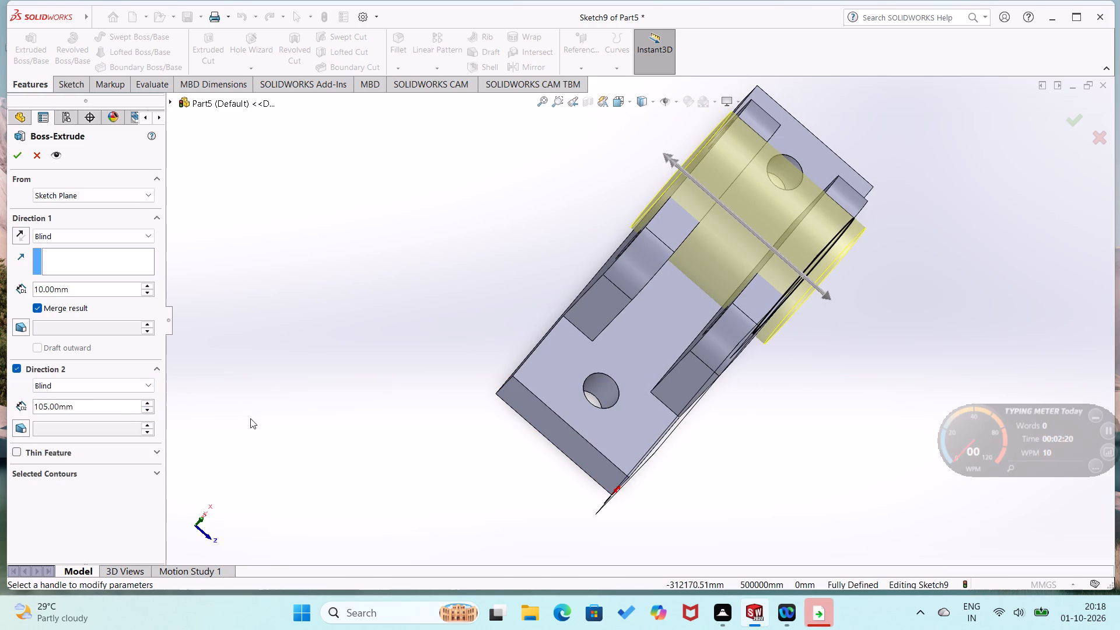
{"action": "left_click_drag", "start_coordinate": [141, 400], "coordinate": [122, 396]}
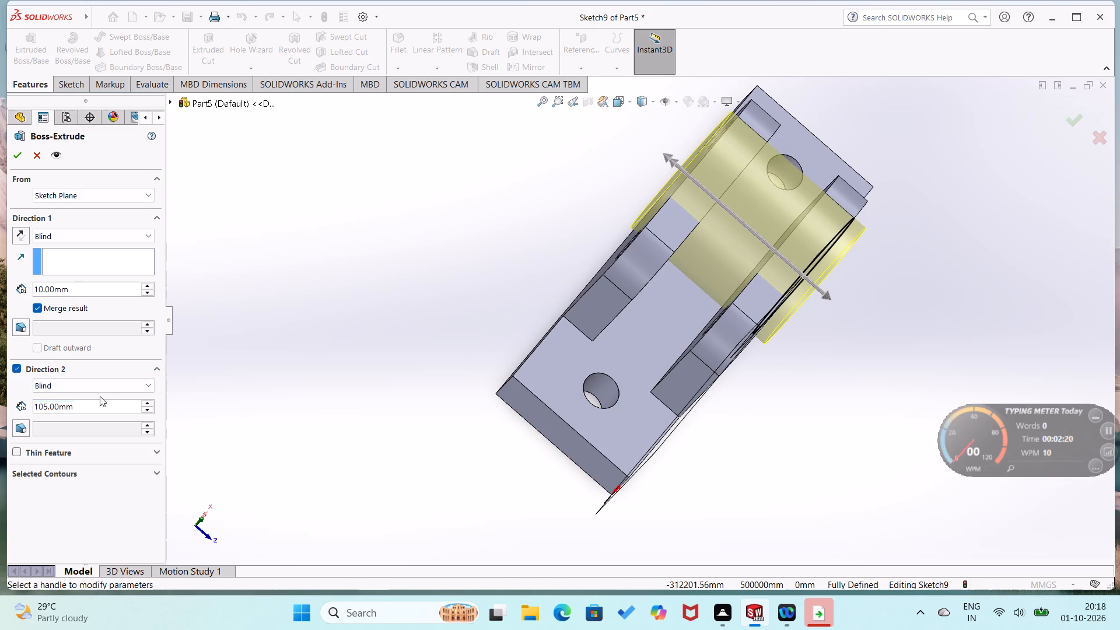
{"action": "type", "text": "110"}
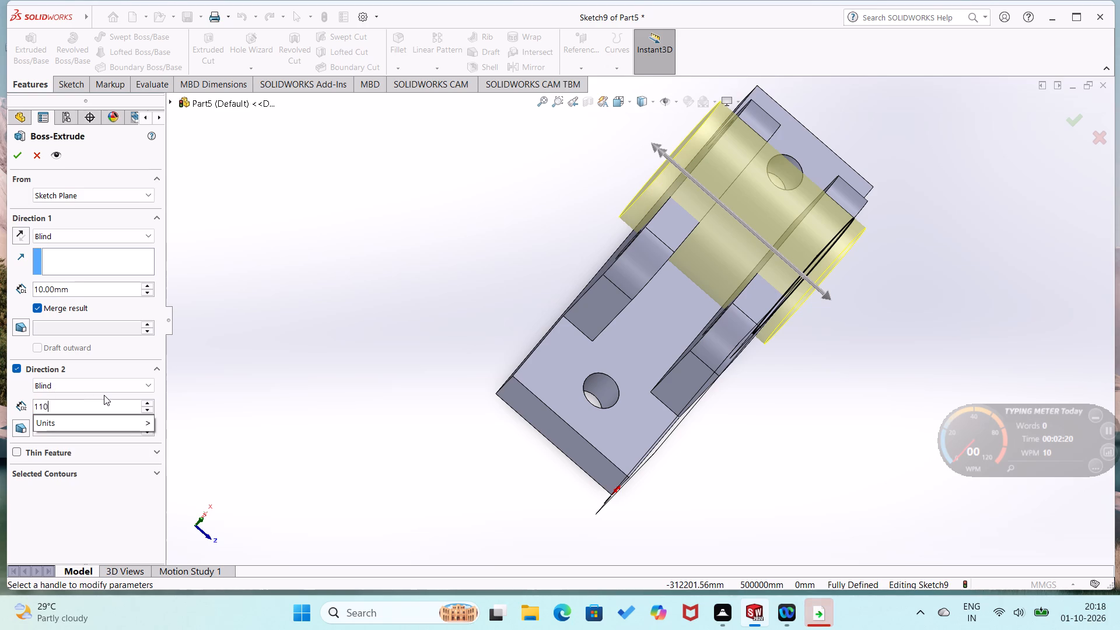
{"action": "key", "text": "Return"}
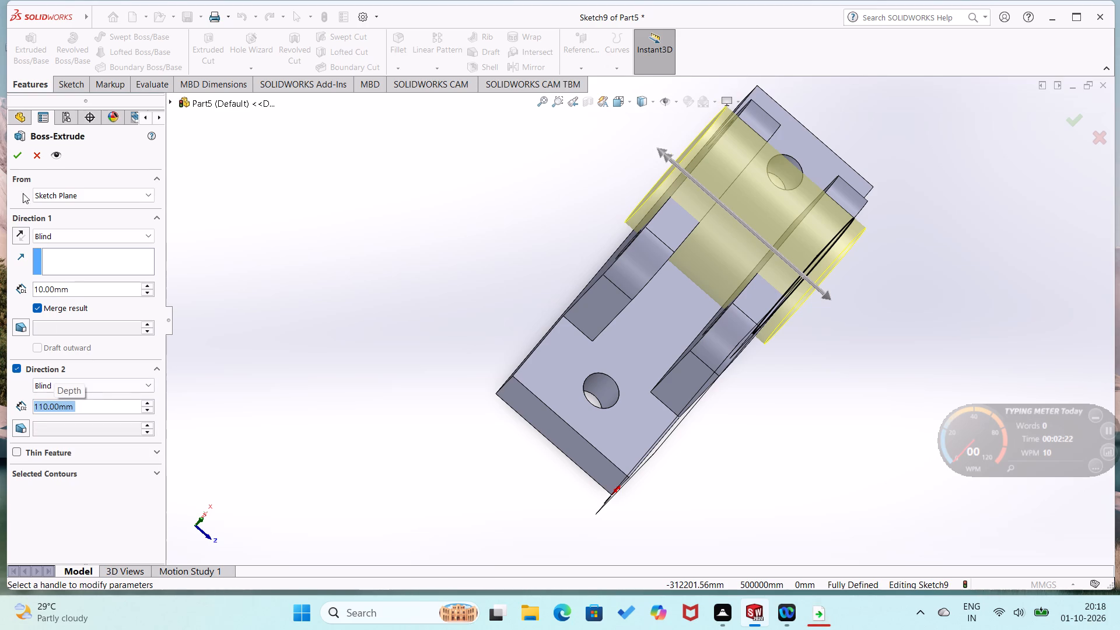
{"action": "left_click", "coordinate": [18, 159]}
{"action": "left_click", "coordinate": [255, 260]}
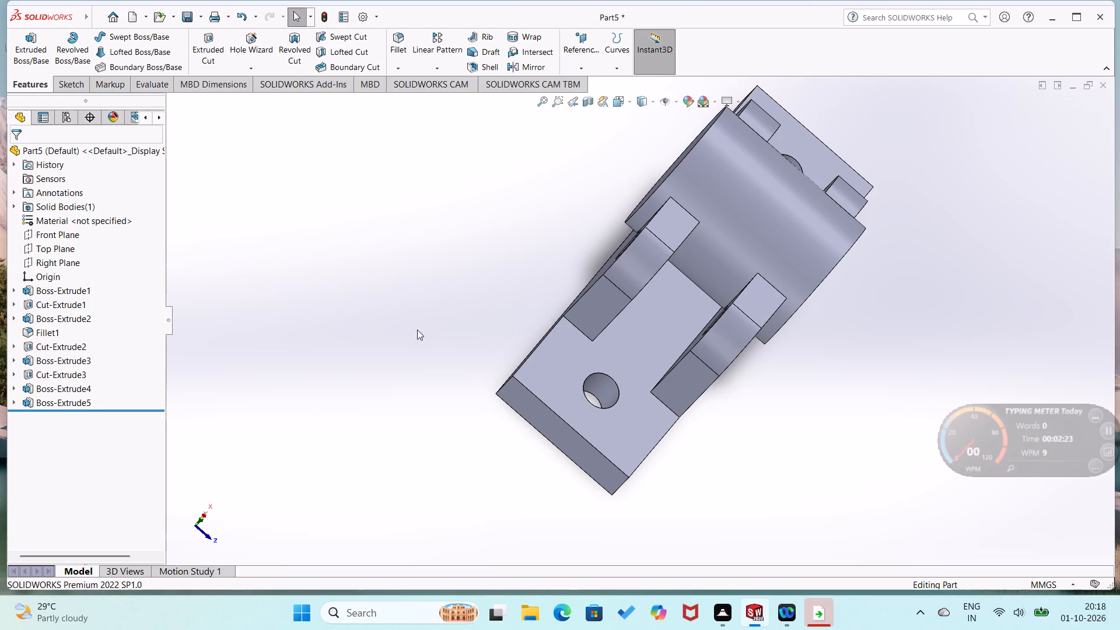
Sketch a circle about 58 mm in diameter on the large cylinder's flat end face, concentric with the cylinder.
{"action": "middle_click_drag", "start_coordinate": [471, 323], "coordinate": [426, 247]}
{"action": "right_click", "coordinate": [797, 263]}
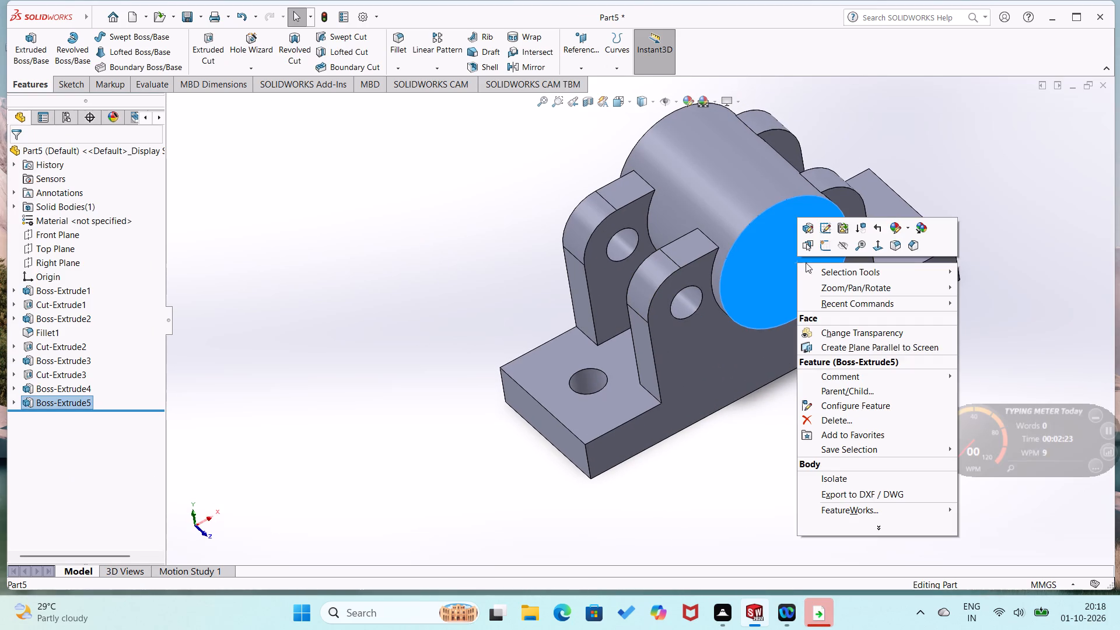
{"action": "left_click", "coordinate": [818, 242]}
{"action": "left_click", "coordinate": [590, 485]}
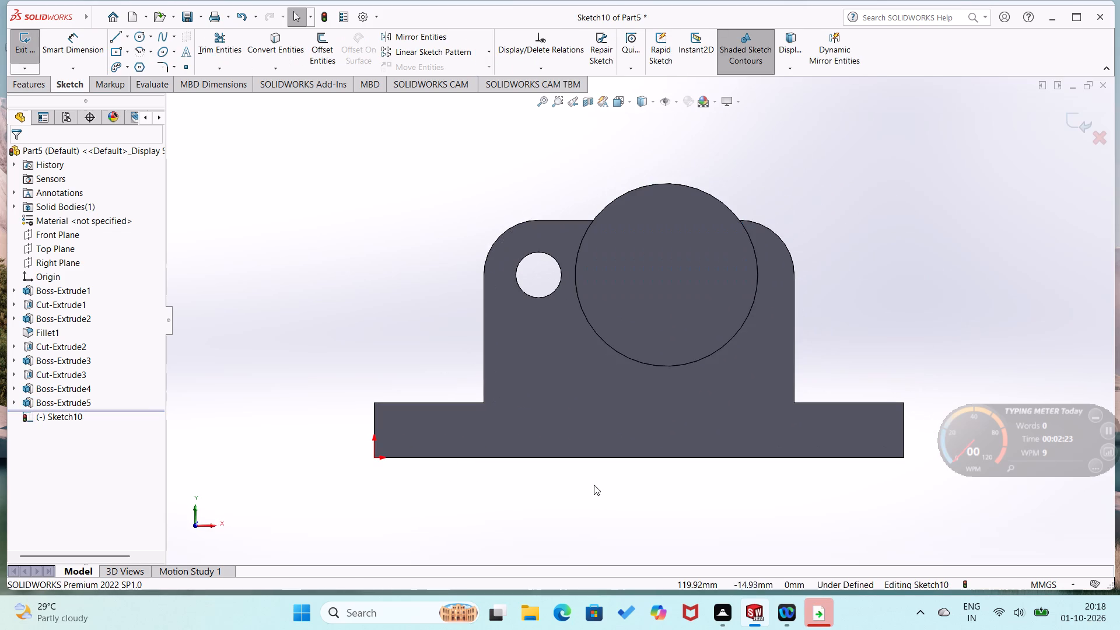
{"action": "right_click_drag", "start_coordinate": [652, 487], "coordinate": [680, 482]}
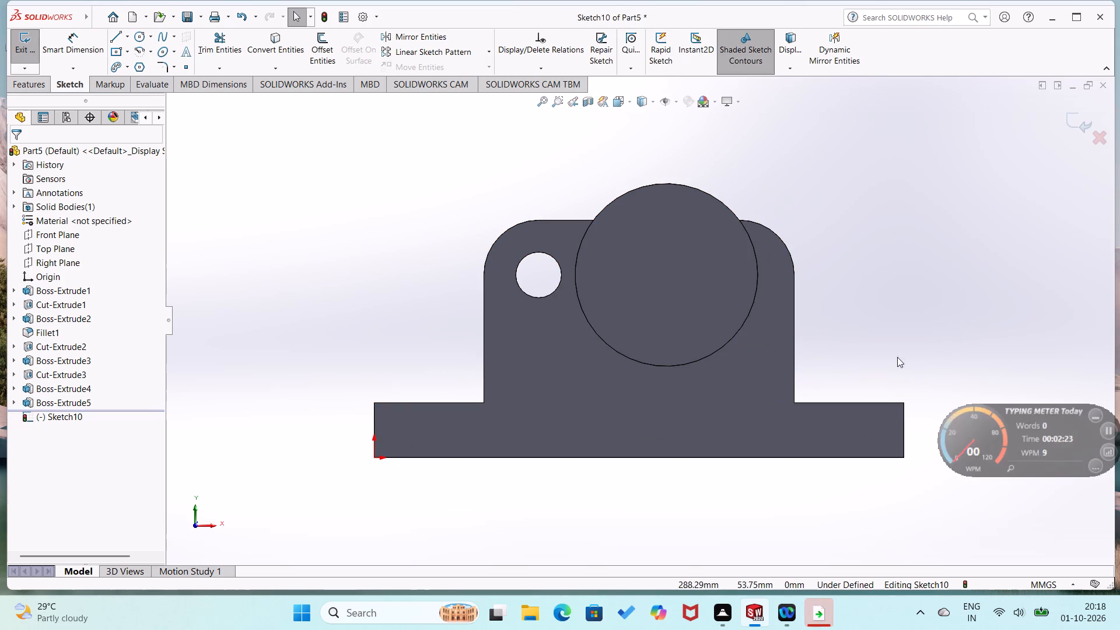
{"action": "right_click_drag", "start_coordinate": [891, 350], "coordinate": [984, 365]}
{"action": "right_click_drag", "start_coordinate": [891, 324], "coordinate": [1021, 355]}
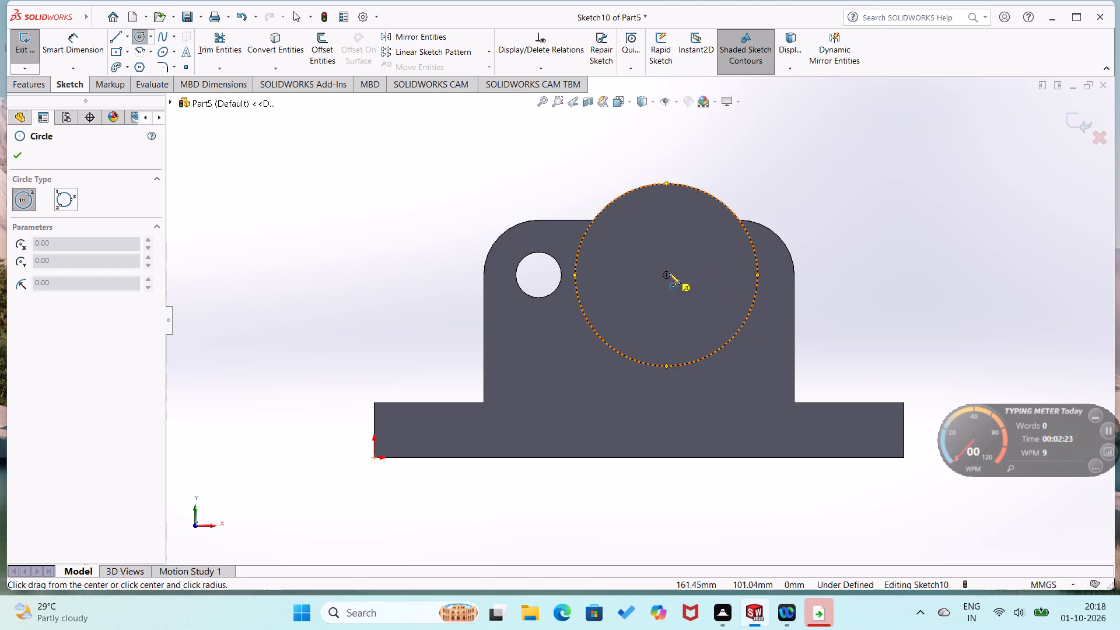
{"action": "left_click", "coordinate": [667, 272]}
{"action": "left_click", "coordinate": [698, 318]}
Dimension the new circle's diameter to 60 mm.
{"action": "right_click_drag", "start_coordinate": [831, 349], "coordinate": [865, 218]}
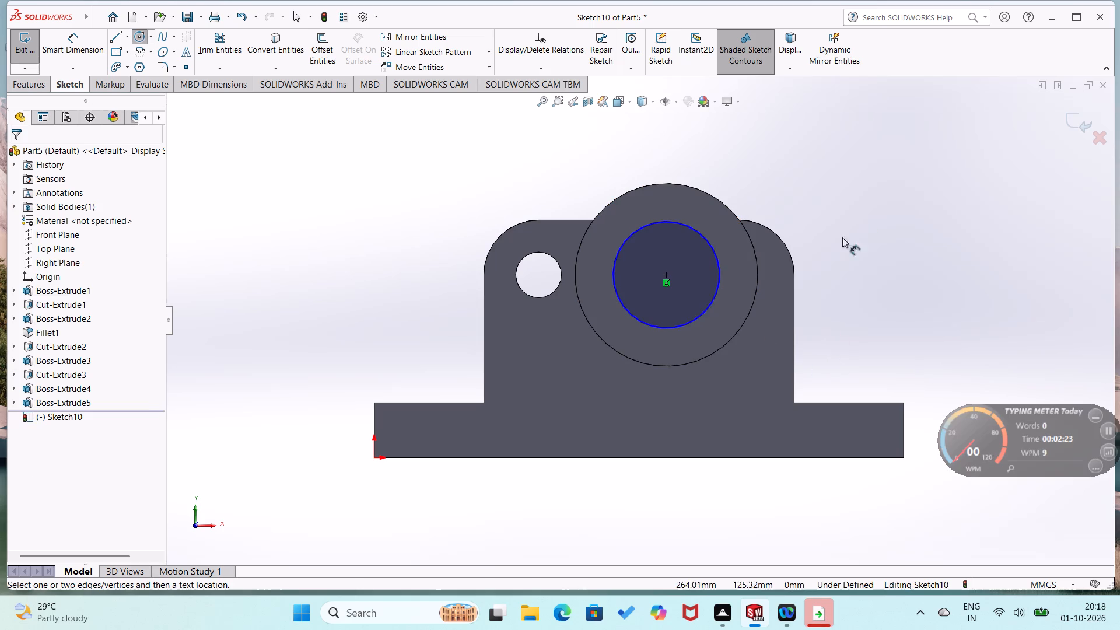
{"action": "left_click", "coordinate": [712, 304]}
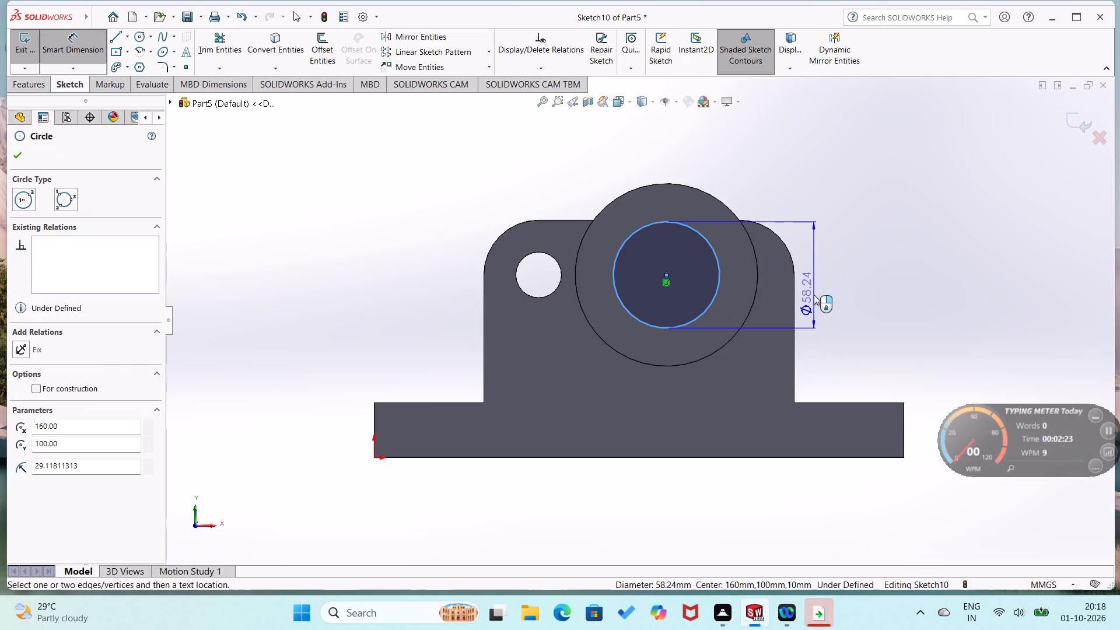
{"action": "left_click", "coordinate": [814, 295]}
{"action": "type", "text": "60"}
{"action": "key", "text": "Return"}
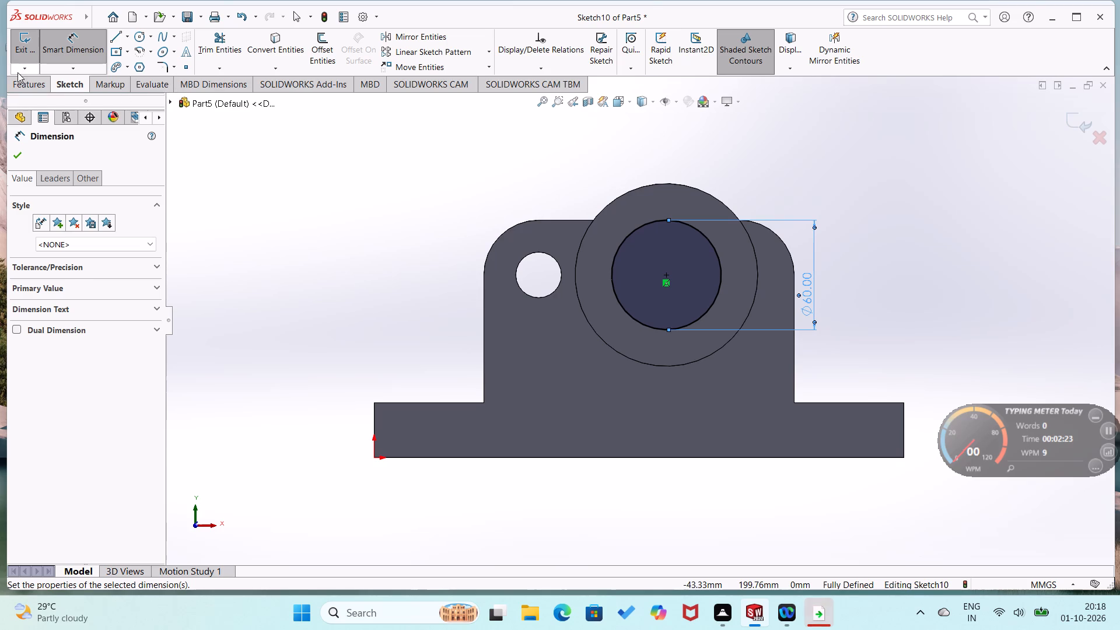
Cut-extrude the 60 mm circle Blind 150 mm through the full length of the cylinder.
{"action": "left_click", "coordinate": [16, 80]}
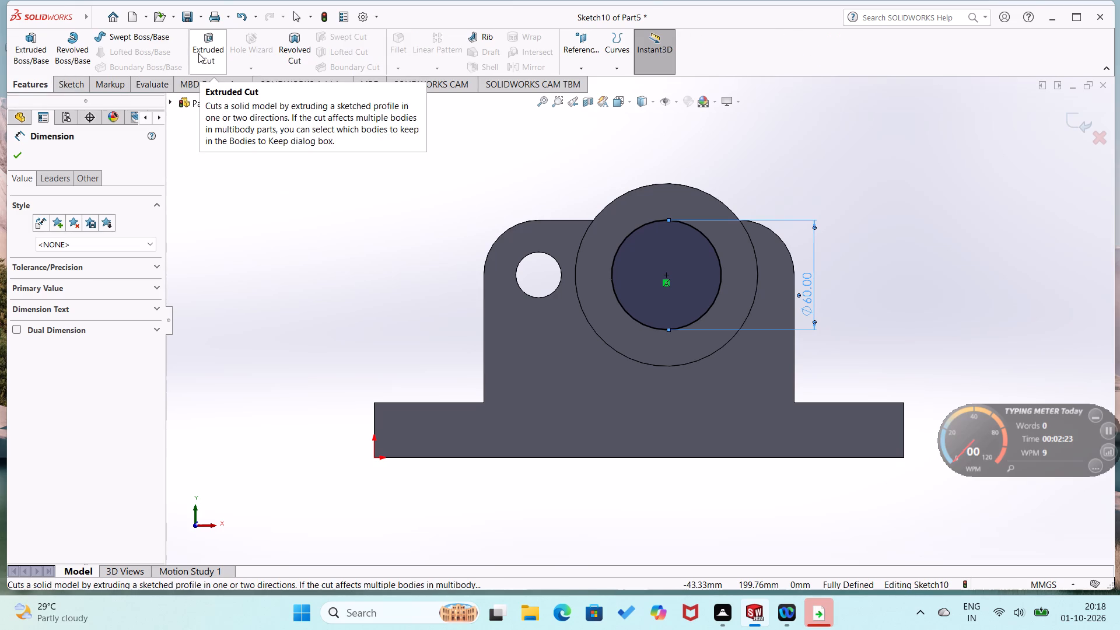
{"action": "left_click", "coordinate": [198, 53]}
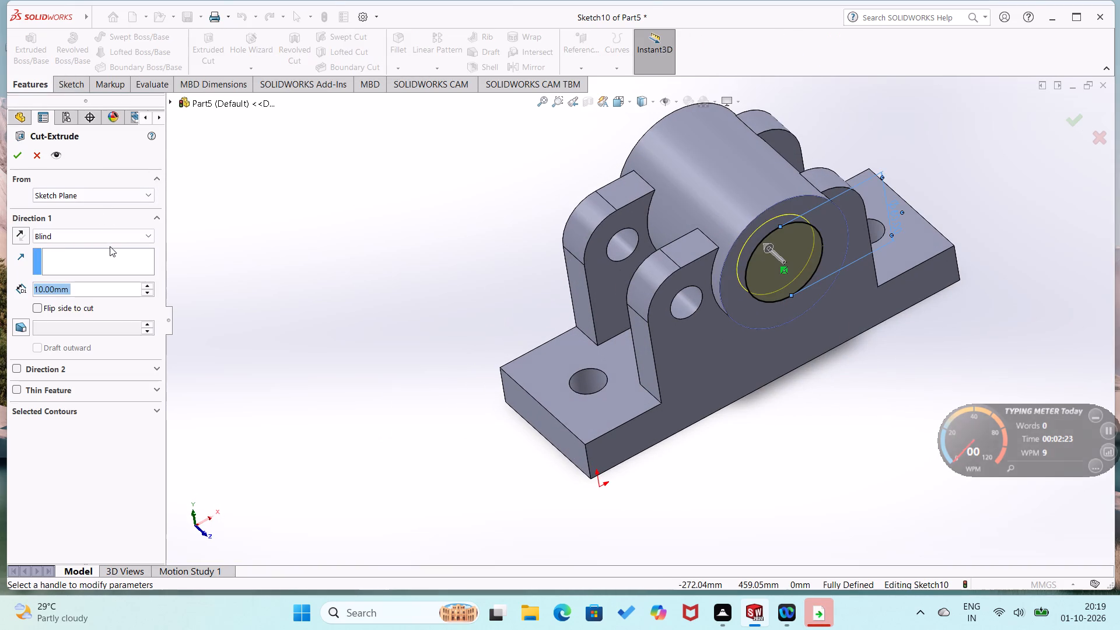
{"action": "triple_click", "coordinate": [152, 285]}
{"action": "triple_click", "coordinate": [152, 285]}
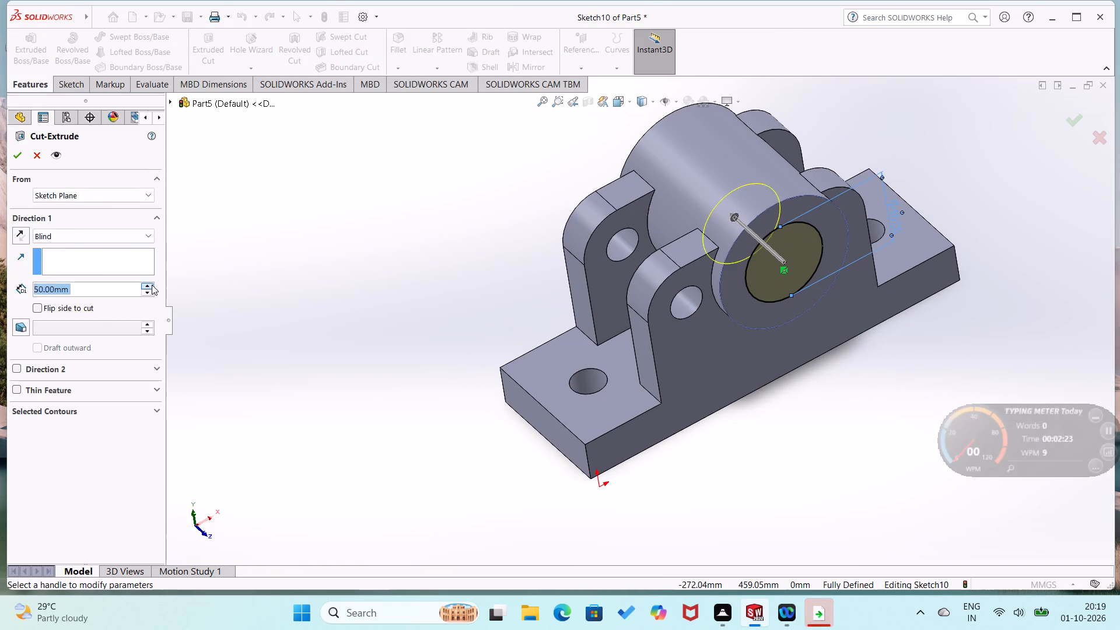
{"action": "triple_click", "coordinate": [151, 285]}
{"action": "triple_click", "coordinate": [151, 285]}
{"action": "triple_click", "coordinate": [151, 285]}
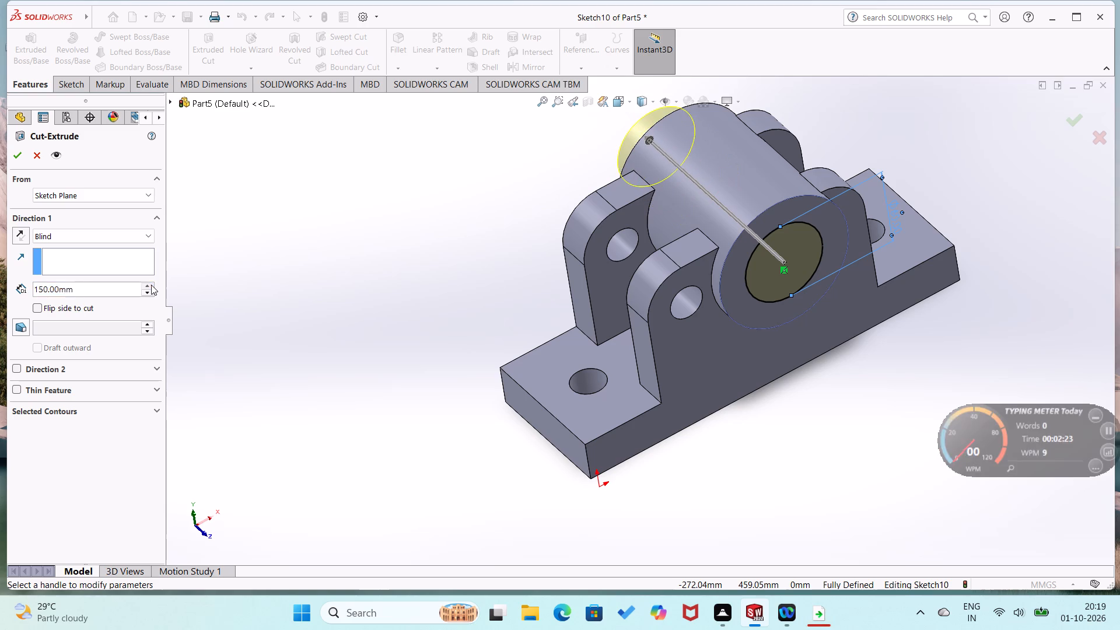
{"action": "left_click", "coordinate": [16, 159]}
{"action": "left_click", "coordinate": [250, 249]}
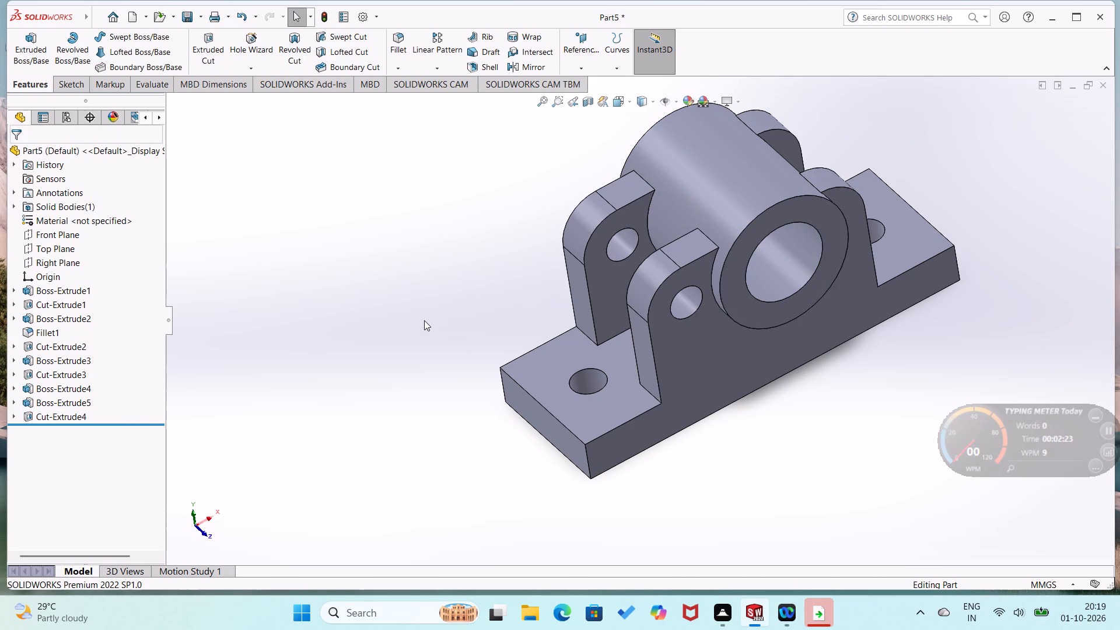
Examine the completed bracket in the front, left, top and isometric standard views.
{"action": "key", "text": "ctrl+1"}
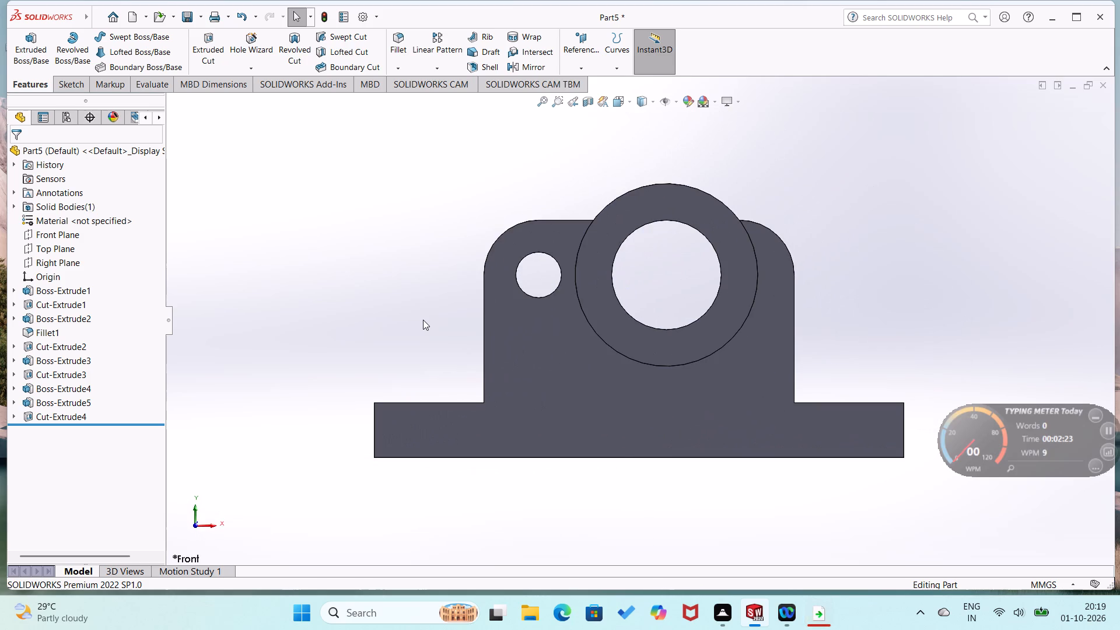
{"action": "key", "text": "ctrl+3"}
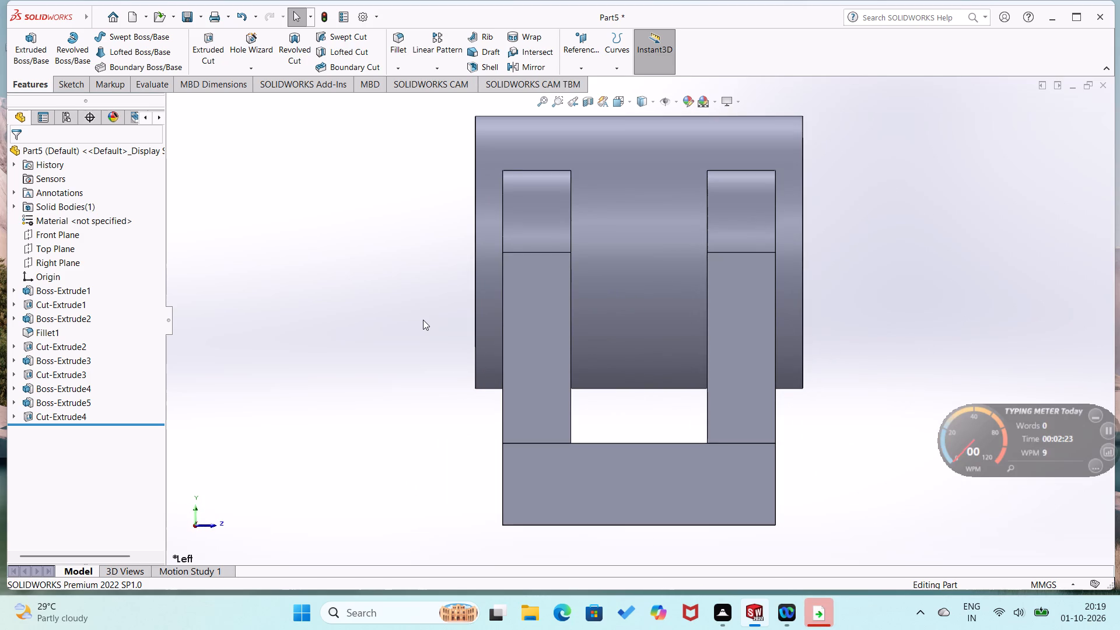
{"action": "key", "text": "ctrl+5"}
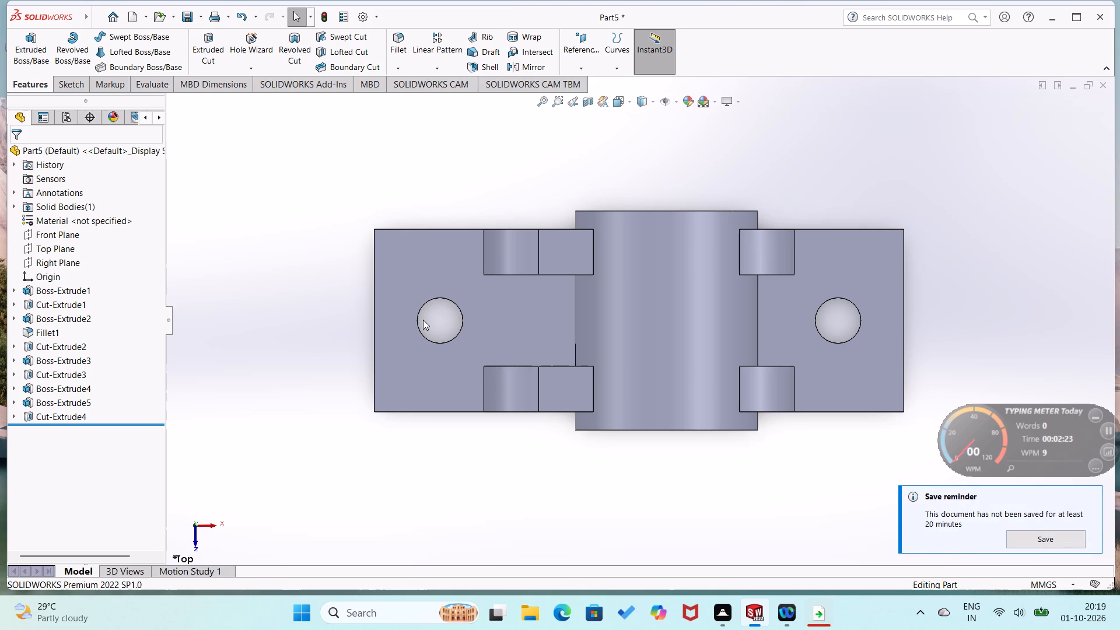
{"action": "key", "text": "ctrl+7"}
{"action": "left_click", "coordinate": [400, 345]}
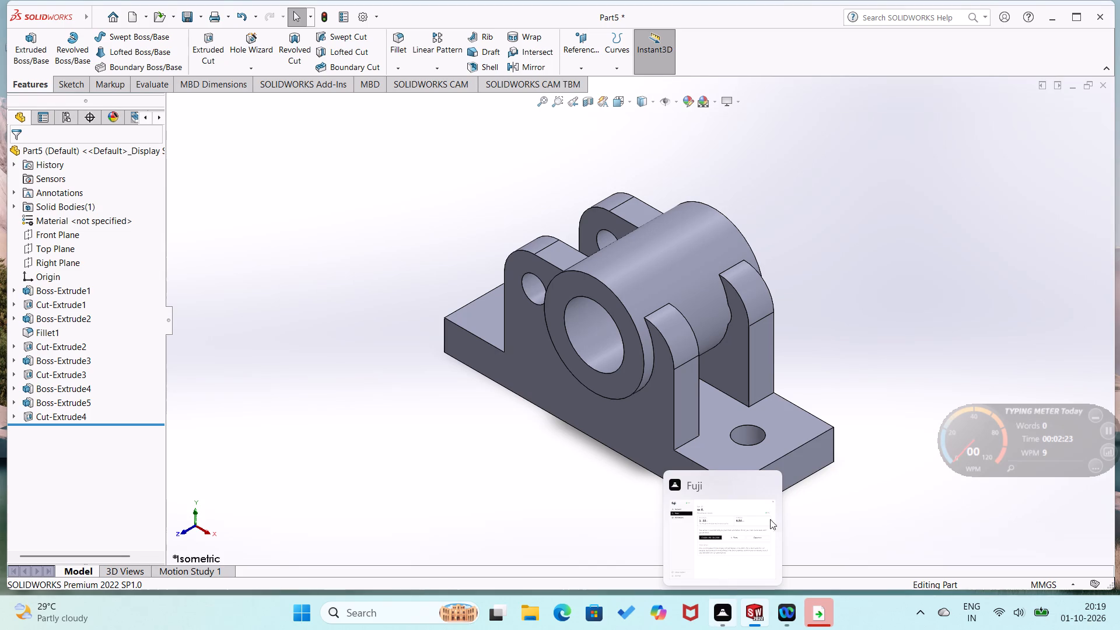
Close the bracket part without saving its changes.
{"action": "left_click", "coordinate": [1104, 85]}
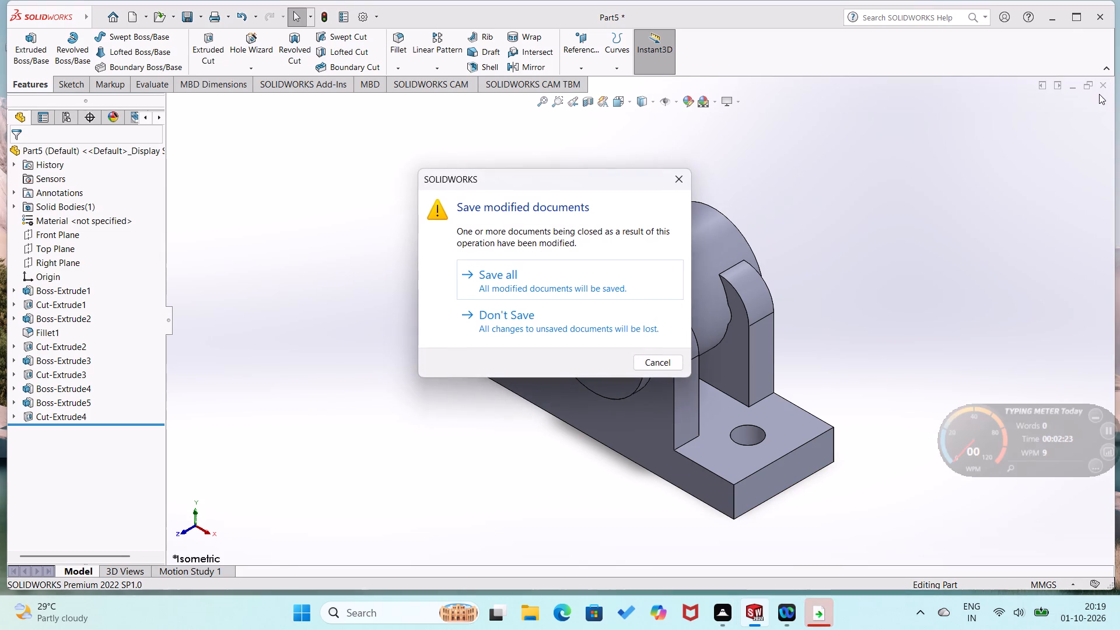
{"action": "left_click", "coordinate": [614, 334]}
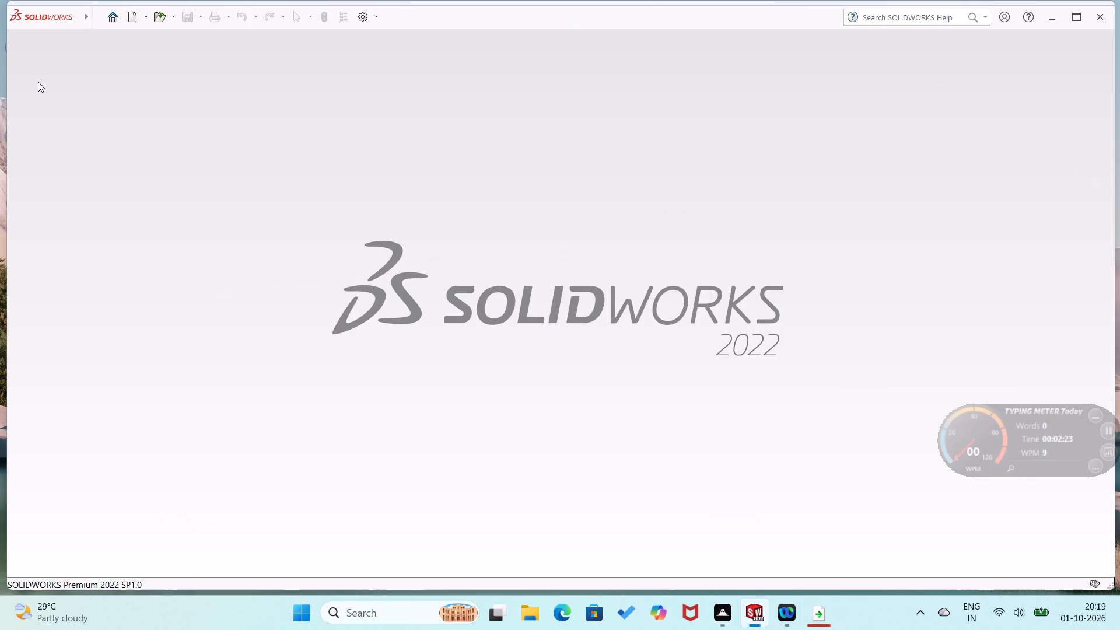
Create a new part document.
{"action": "left_click", "coordinate": [121, 20]}
{"action": "left_click", "coordinate": [117, 19]}
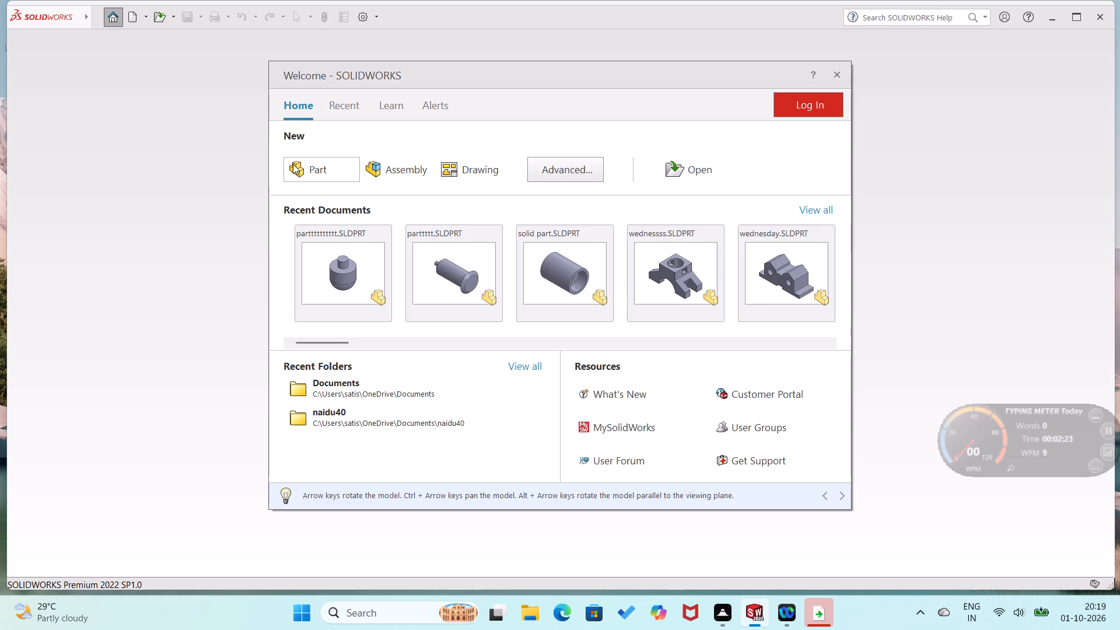
{"action": "left_click", "coordinate": [302, 171]}
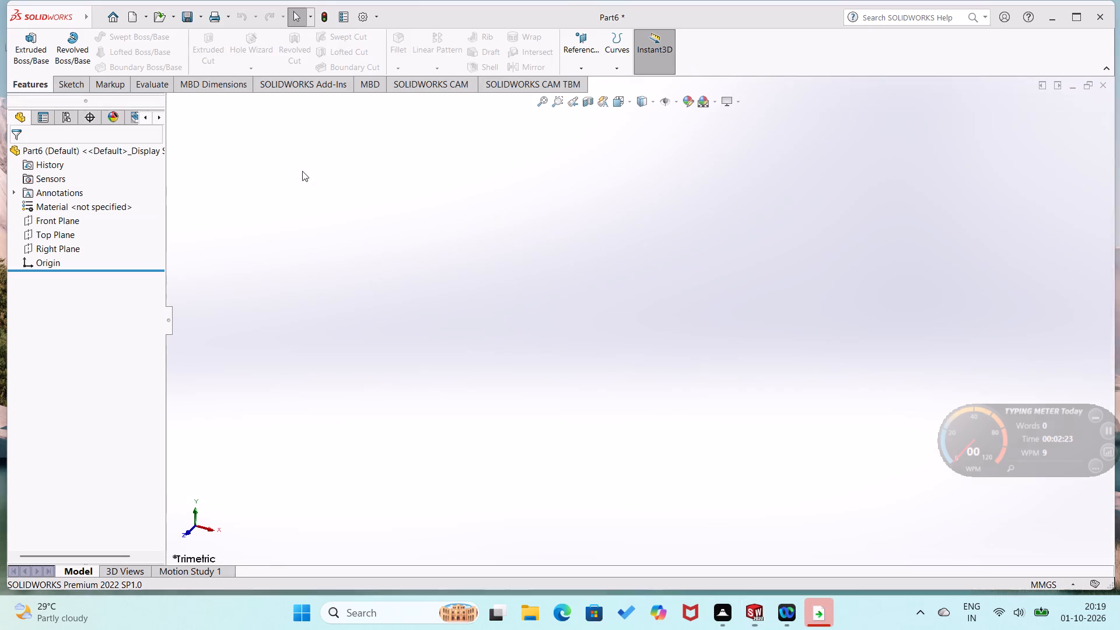
Sketch a circle about 76 mm in diameter on the Front Plane, centred on the origin.
{"action": "right_click", "coordinate": [66, 225]}
{"action": "left_click", "coordinate": [78, 205]}
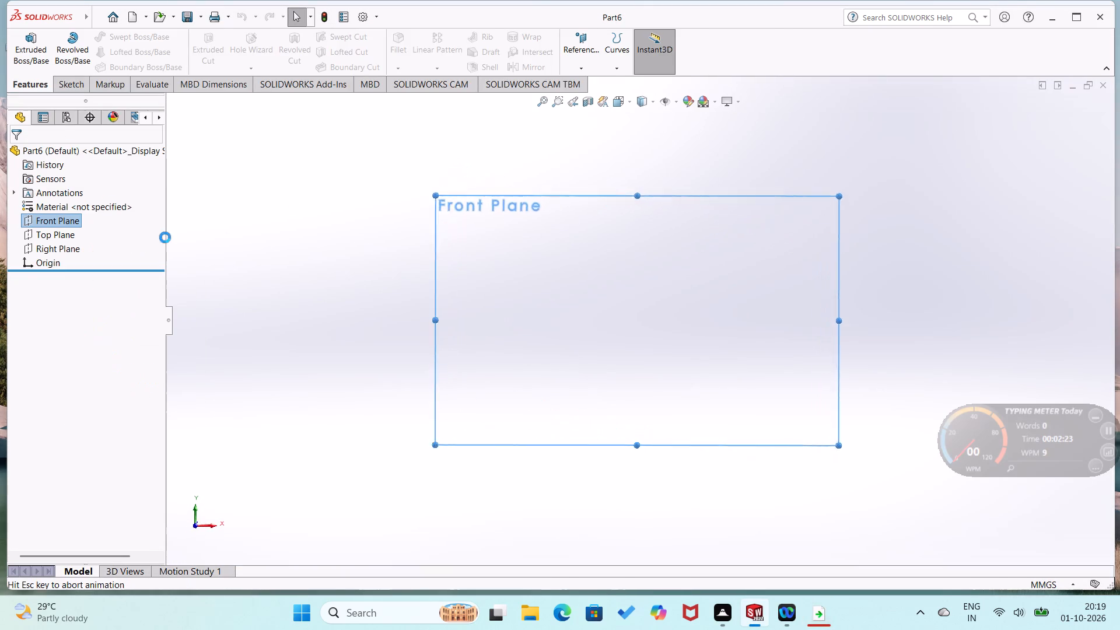
{"action": "right_click_drag", "start_coordinate": [566, 351], "coordinate": [691, 376]}
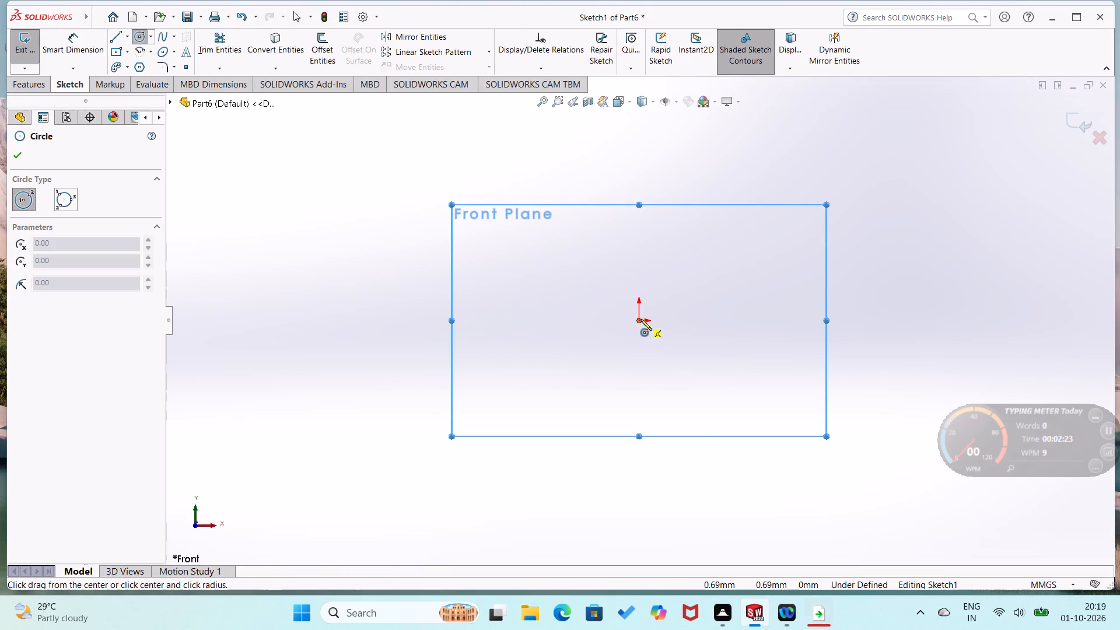
{"action": "left_click", "coordinate": [640, 319]}
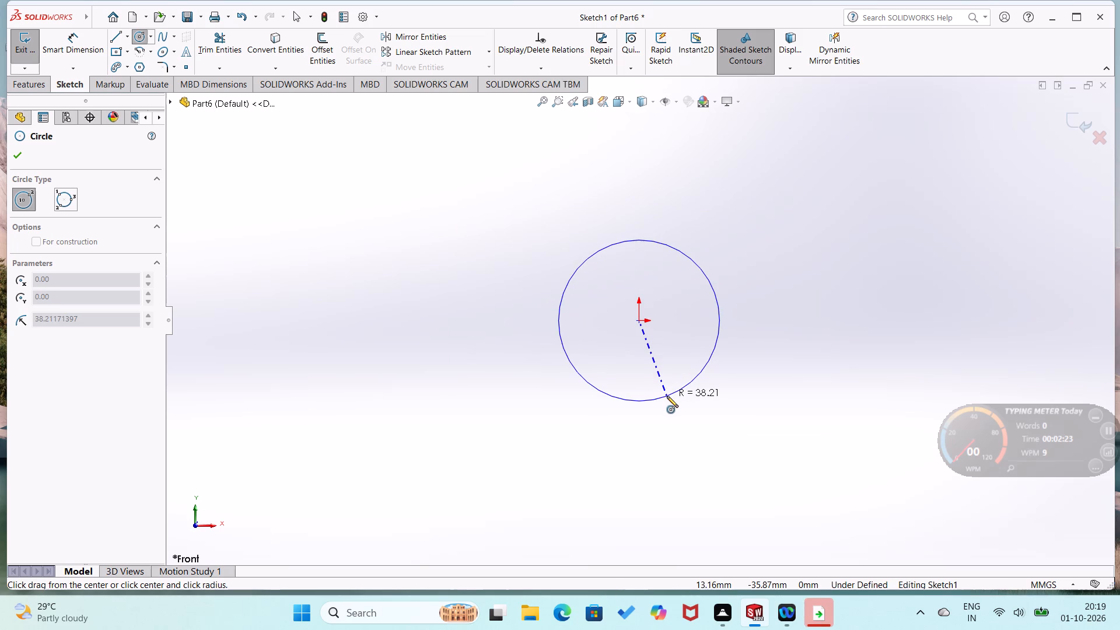
{"action": "left_click", "coordinate": [667, 396]}
Dimension the circle's diameter to 50 mm.
{"action": "right_click_drag", "start_coordinate": [701, 448], "coordinate": [716, 345]}
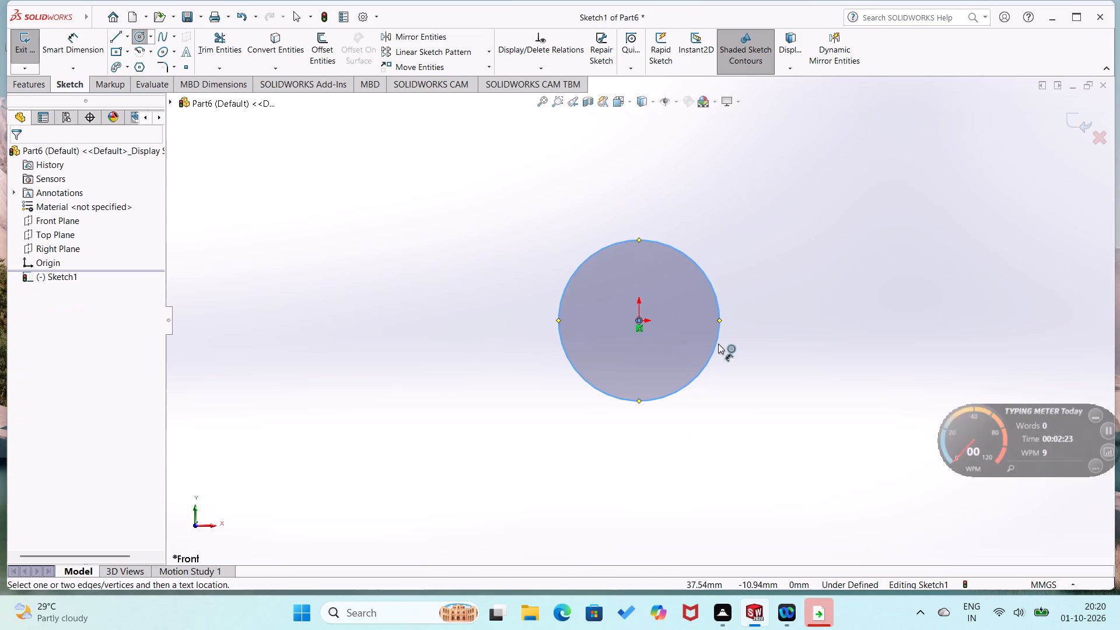
{"action": "left_click", "coordinate": [709, 357]}
{"action": "left_click", "coordinate": [740, 355]}
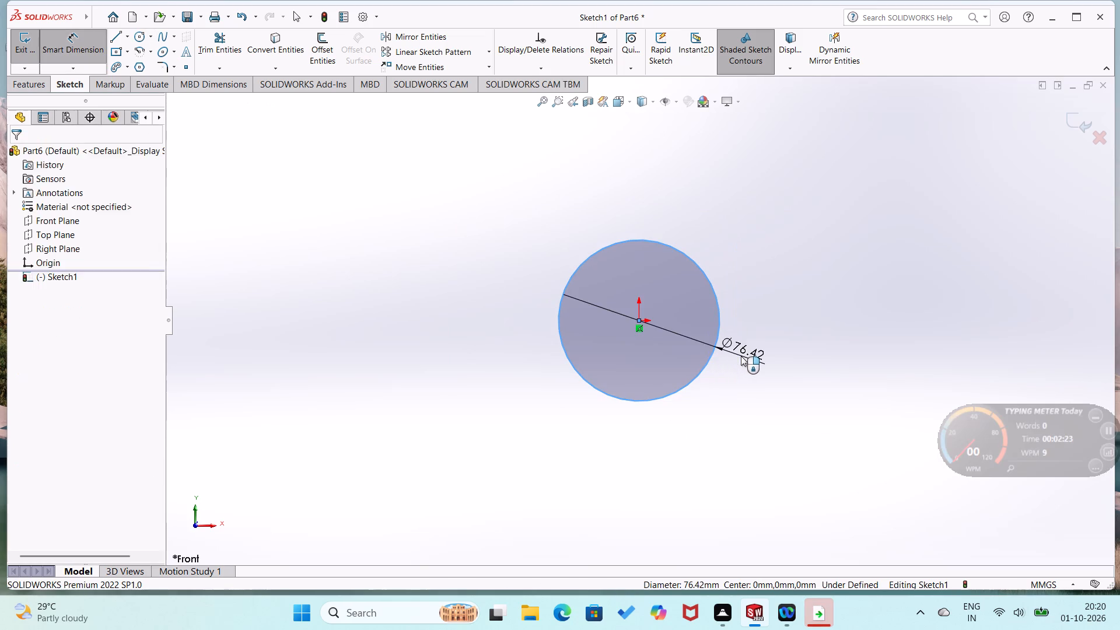
{"action": "key", "text": "5"}
{"action": "key", "text": "0"}
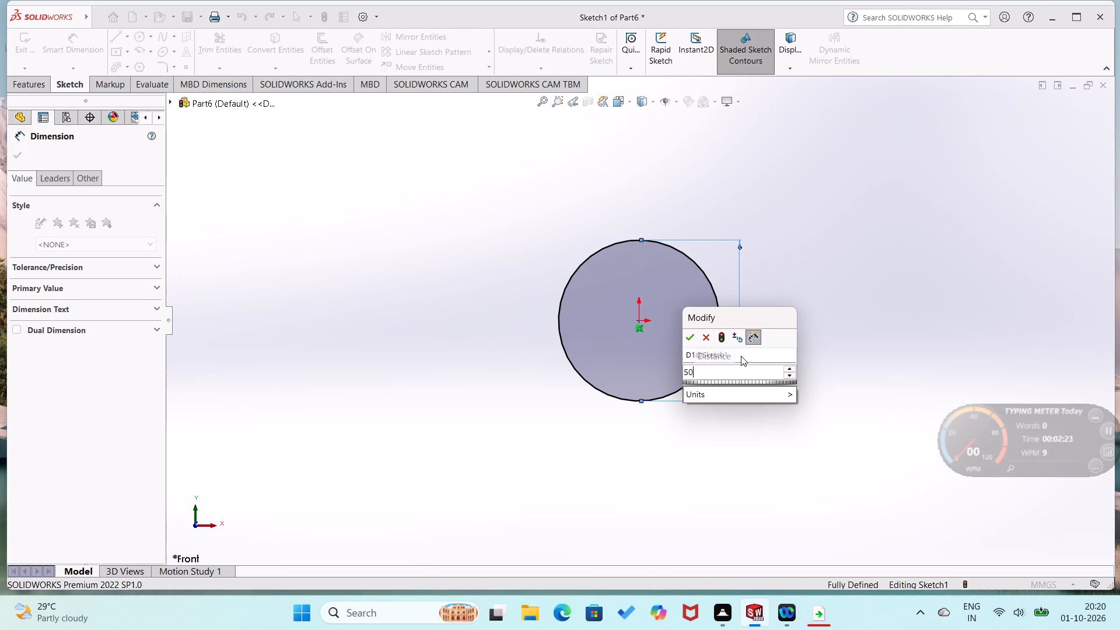
{"action": "key", "text": "Return"}
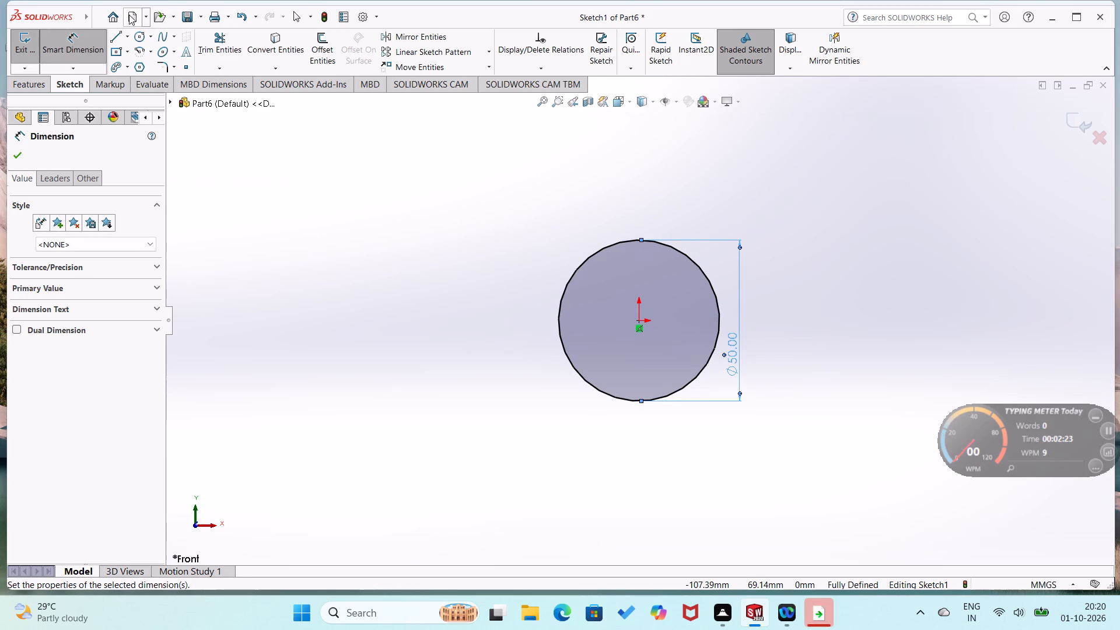
Extrude the 50 mm circle as a boss, Blind 30 mm.
{"action": "left_click", "coordinate": [24, 80]}
{"action": "left_click", "coordinate": [35, 60]}
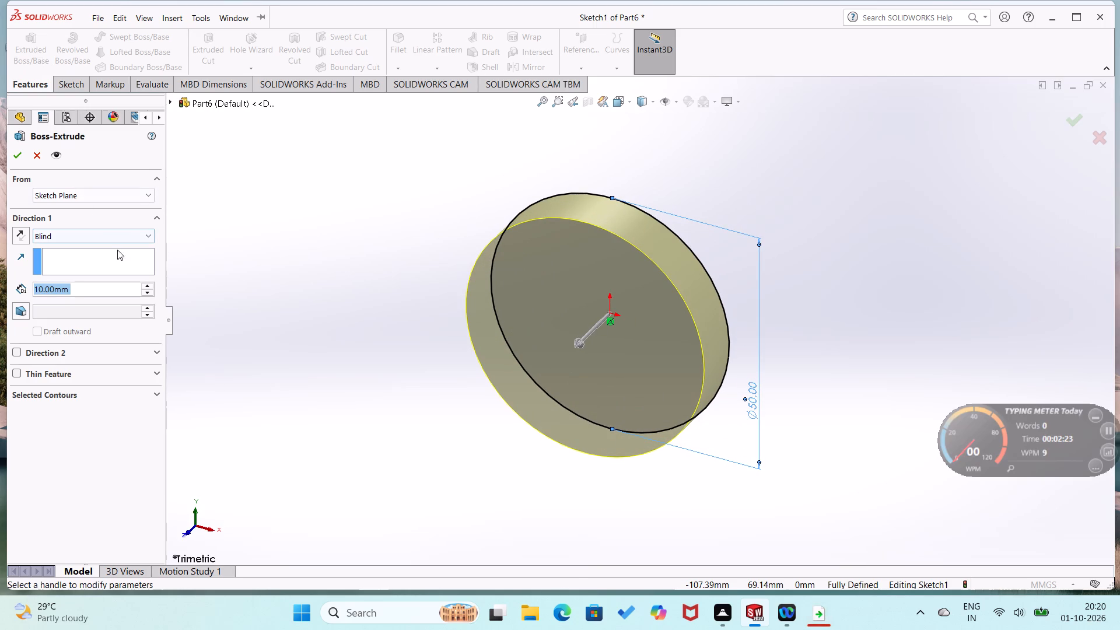
{"action": "double_click", "coordinate": [143, 282]}
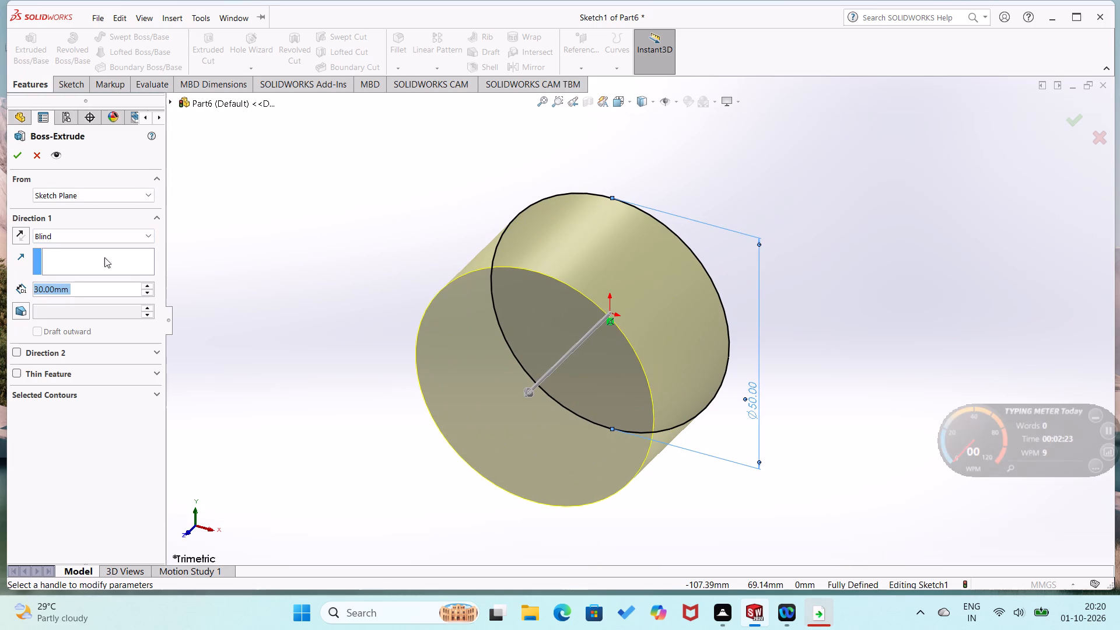
{"action": "left_click", "coordinate": [22, 158]}
{"action": "left_click_drag", "start_coordinate": [149, 205], "coordinate": [156, 200]}
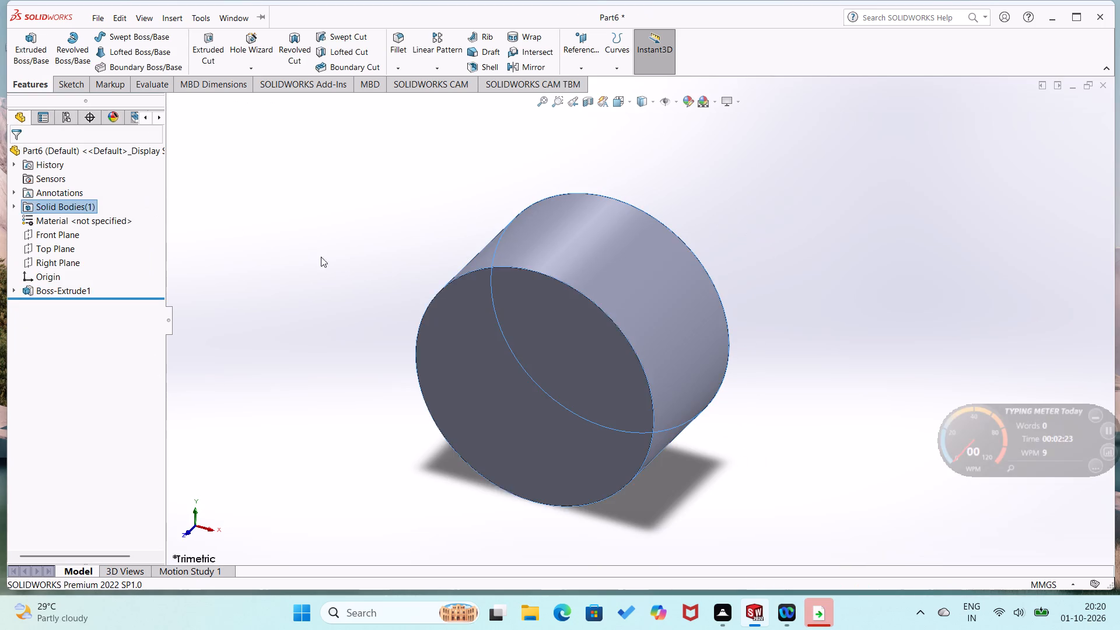
Sketch a circle about 25 mm in diameter on the disc's front face, centred on the origin.
{"action": "right_click", "coordinate": [545, 381]}
{"action": "left_click", "coordinate": [578, 337]}
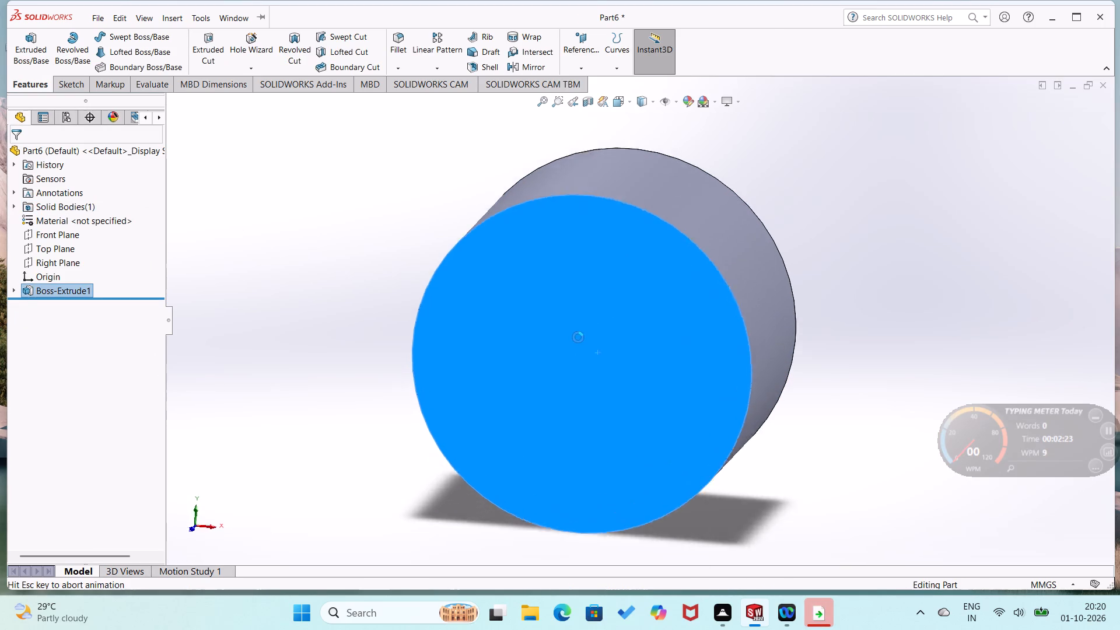
{"action": "right_click_drag", "start_coordinate": [331, 289], "coordinate": [360, 289]}
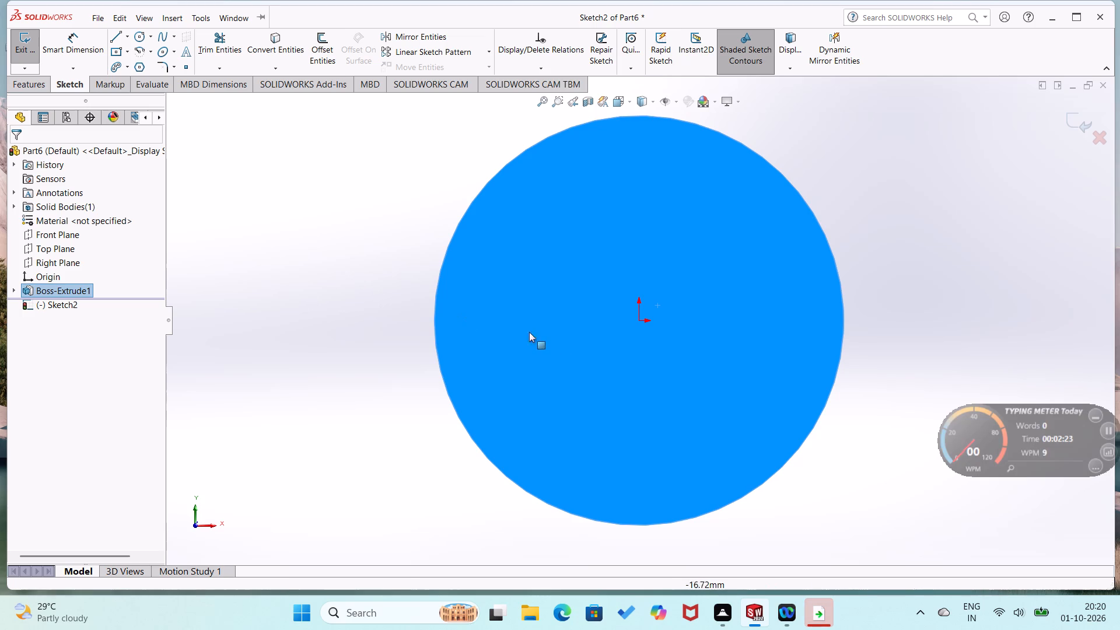
{"action": "right_click_drag", "start_coordinate": [351, 324], "coordinate": [457, 353]}
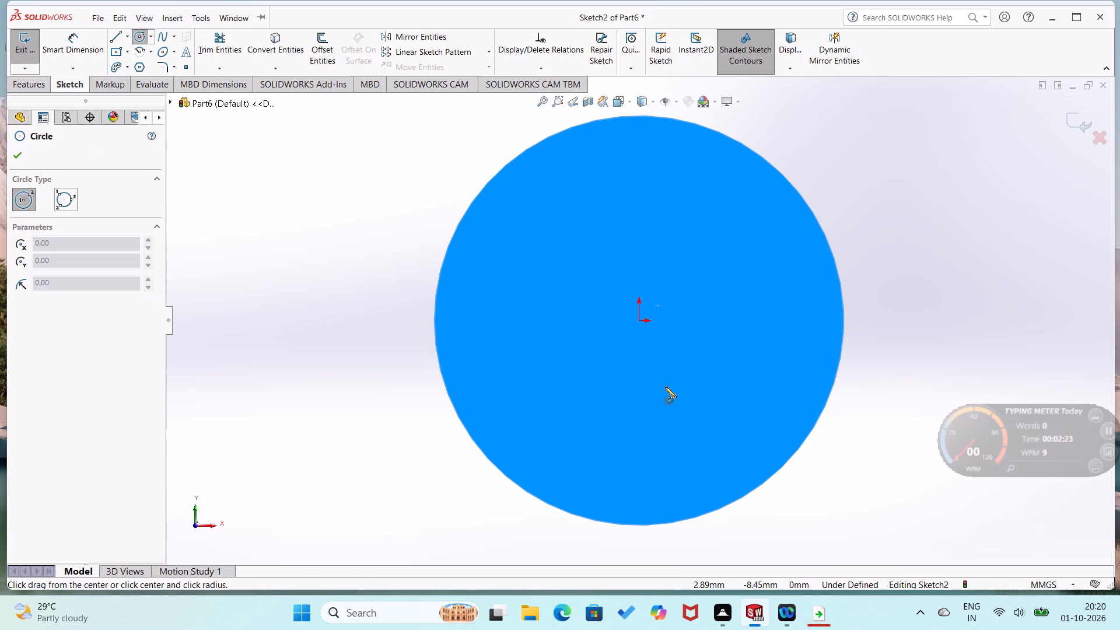
{"action": "left_click", "coordinate": [639, 320]}
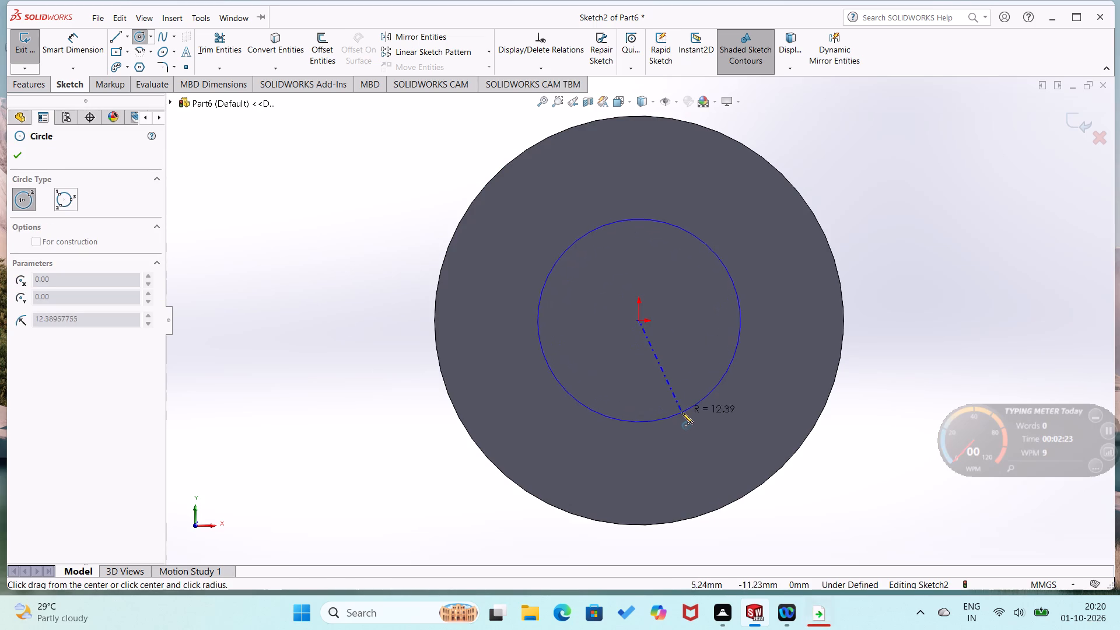
{"action": "left_click", "coordinate": [682, 415]}
Dimension the inner circle's diameter to 30 mm.
{"action": "right_click_drag", "start_coordinate": [743, 443], "coordinate": [782, 341]}
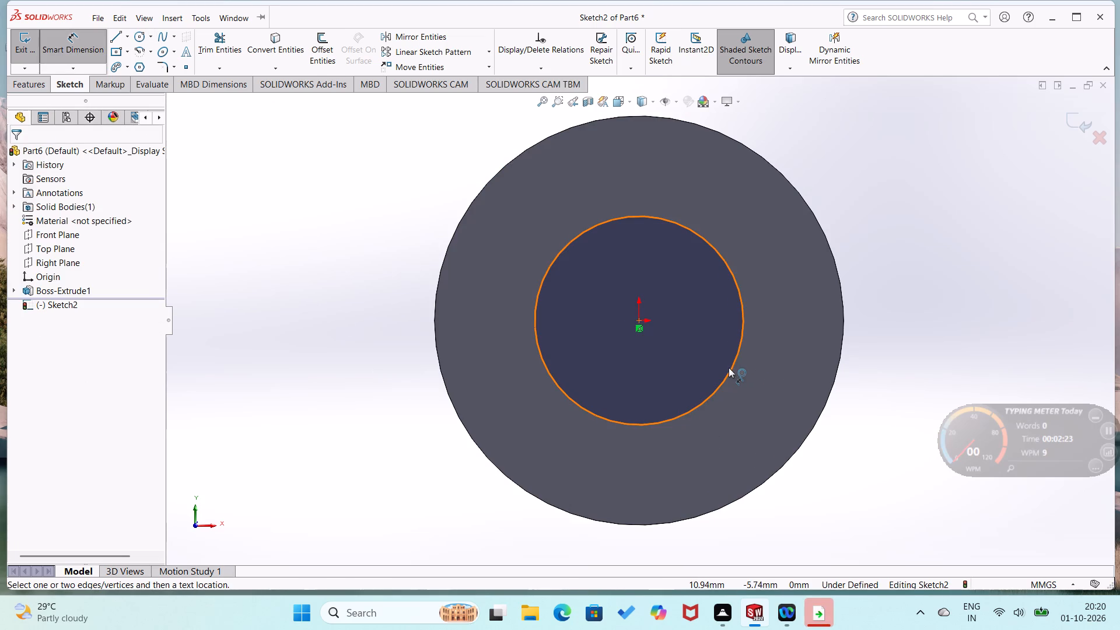
{"action": "left_click", "coordinate": [729, 367]}
{"action": "left_click", "coordinate": [770, 361]}
{"action": "type", "text": "30"}
{"action": "key", "text": "Return"}
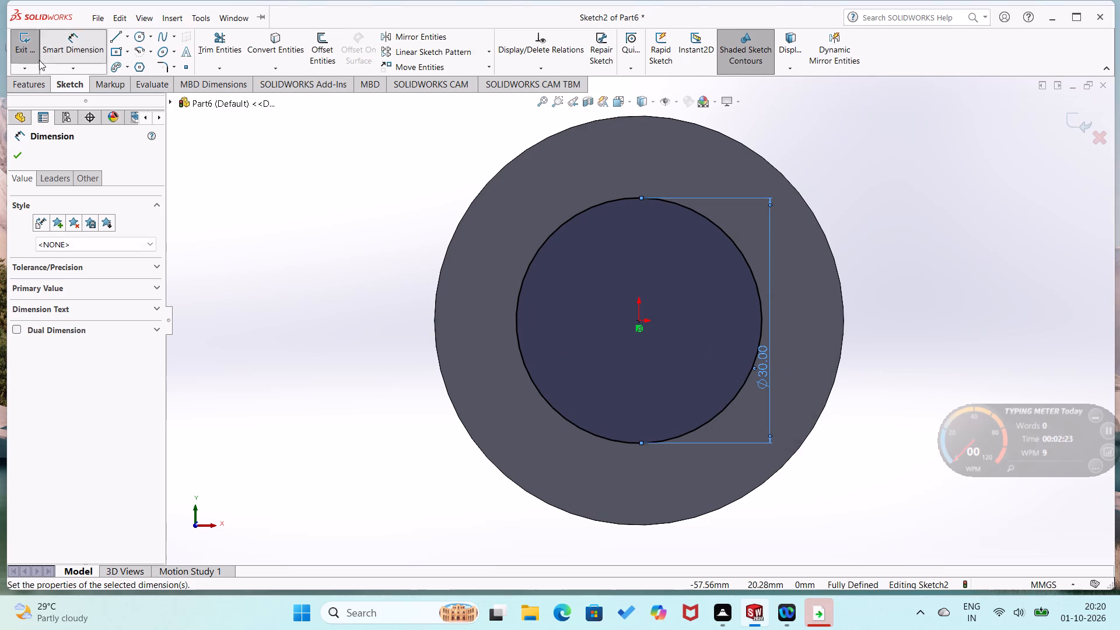
Extrude-cut the 30 mm circle through the cylinder, Blind 30 mm.
{"action": "left_click", "coordinate": [23, 84]}
{"action": "left_click", "coordinate": [205, 62]}
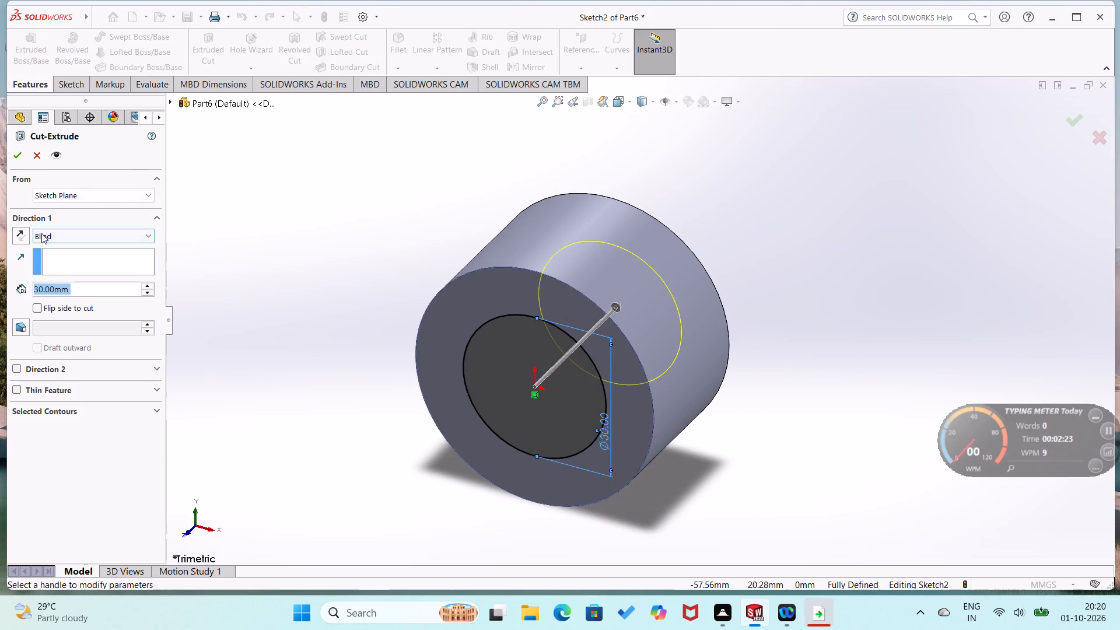
{"action": "left_click", "coordinate": [16, 156]}
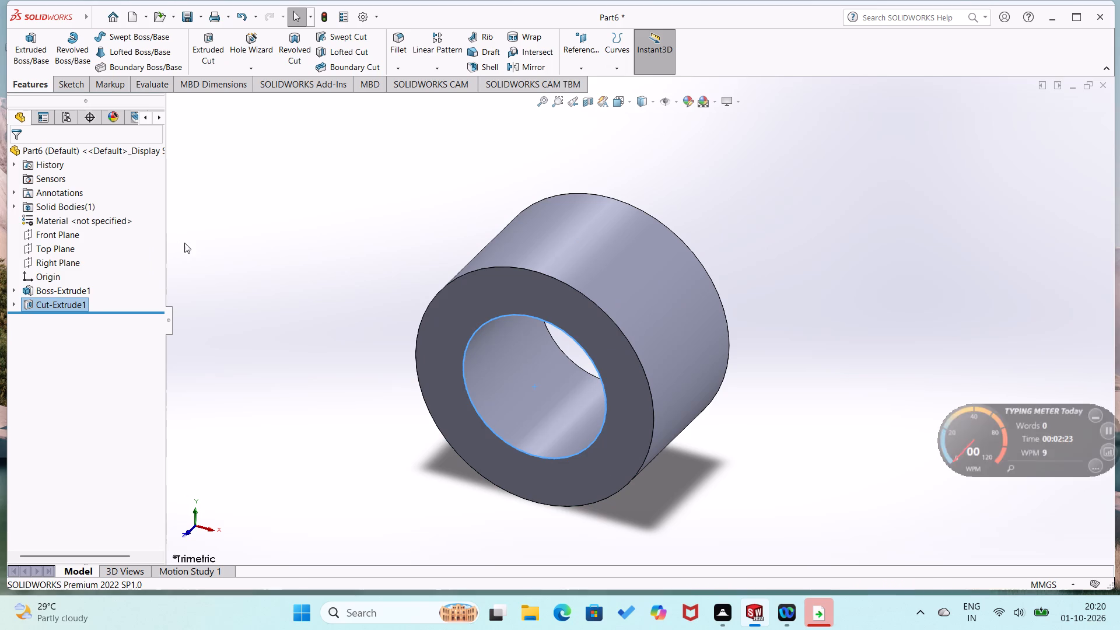
{"action": "left_click", "coordinate": [237, 256]}
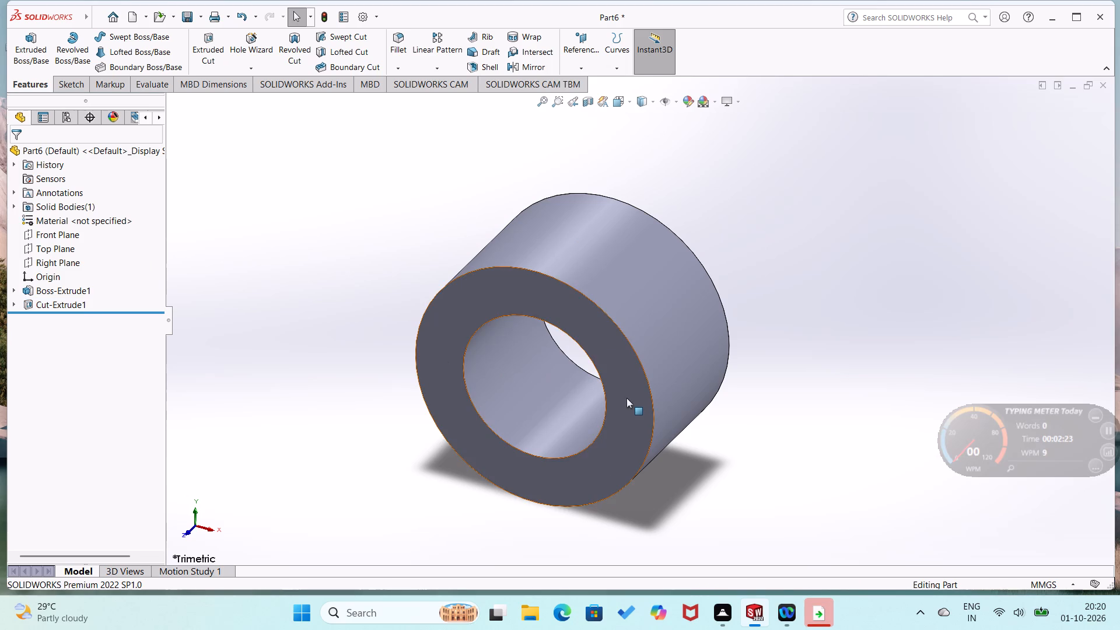
On the ring's front face, sketch connected lines from its lowest point: about 23 mm down, 70 mm right, 8 mm up and 45 mm back left.
{"action": "right_click", "coordinate": [624, 399]}
{"action": "left_click", "coordinate": [652, 345]}
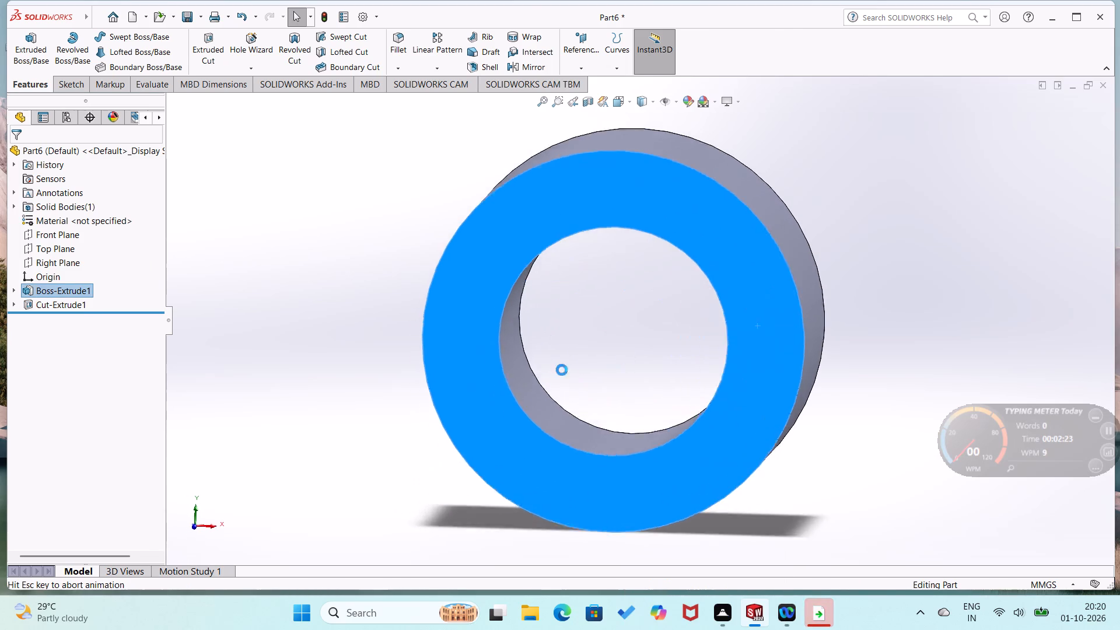
{"action": "left_click", "coordinate": [319, 323]}
{"action": "scroll", "coordinate": [331, 318], "scroll_direction": "up", "scroll_amount": 2}
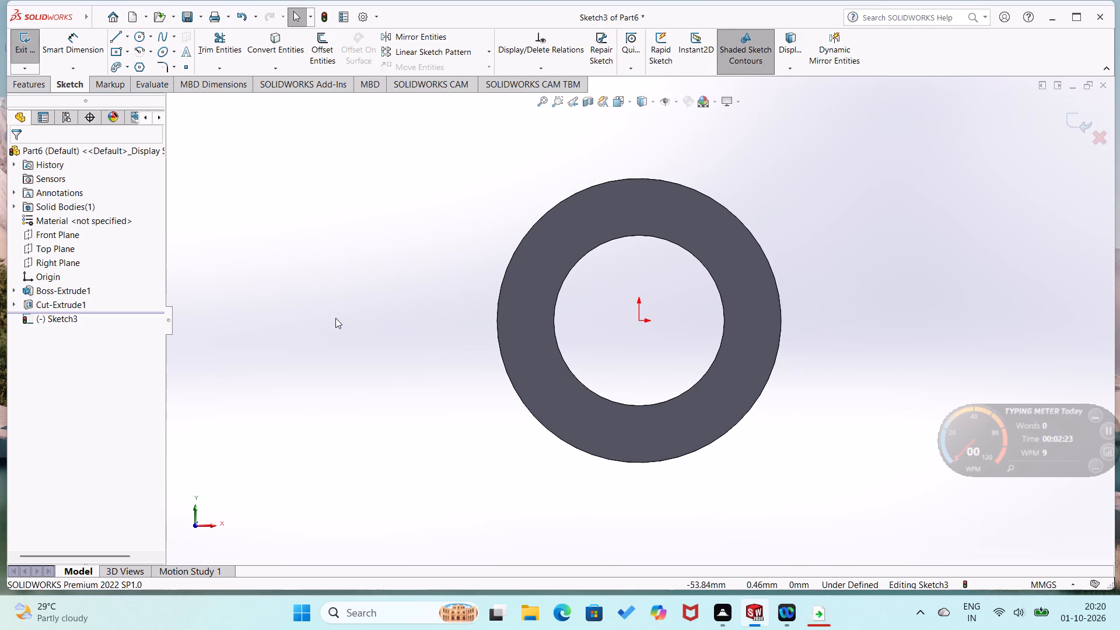
{"action": "right_click_drag", "start_coordinate": [391, 315], "coordinate": [307, 338]}
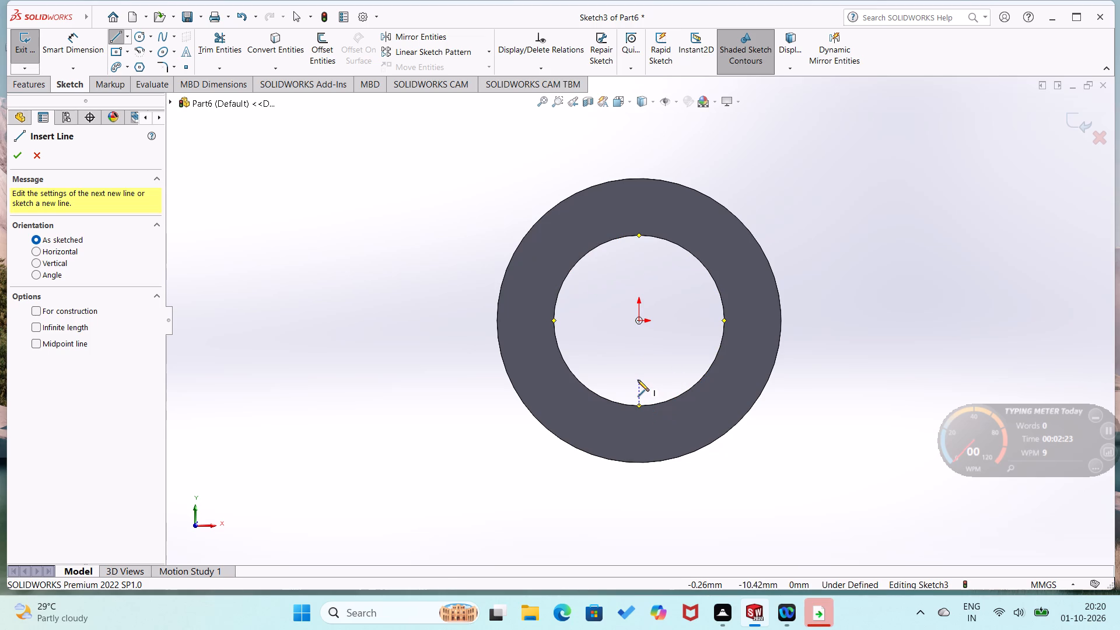
{"action": "scroll", "coordinate": [637, 378], "scroll_direction": "up", "scroll_amount": 1}
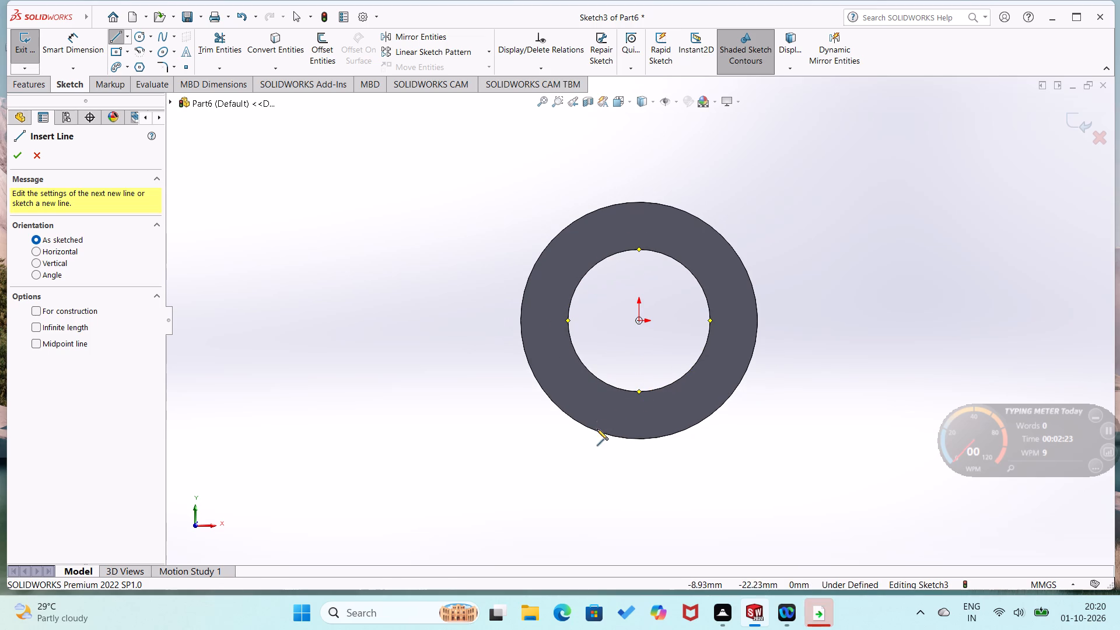
{"action": "left_click", "coordinate": [638, 437]}
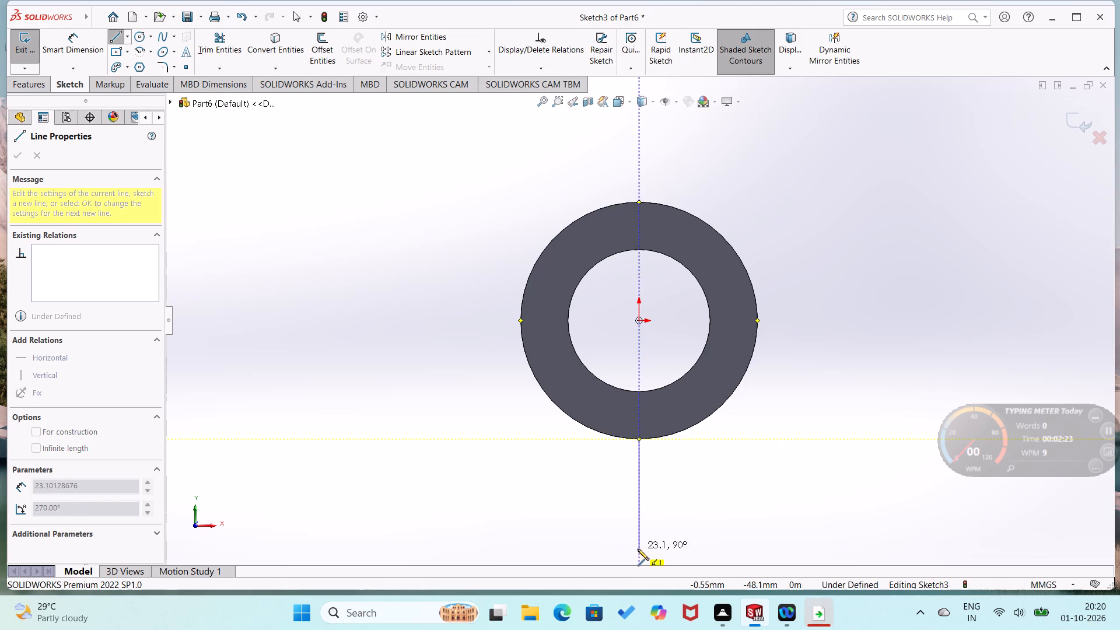
{"action": "left_click", "coordinate": [639, 550]}
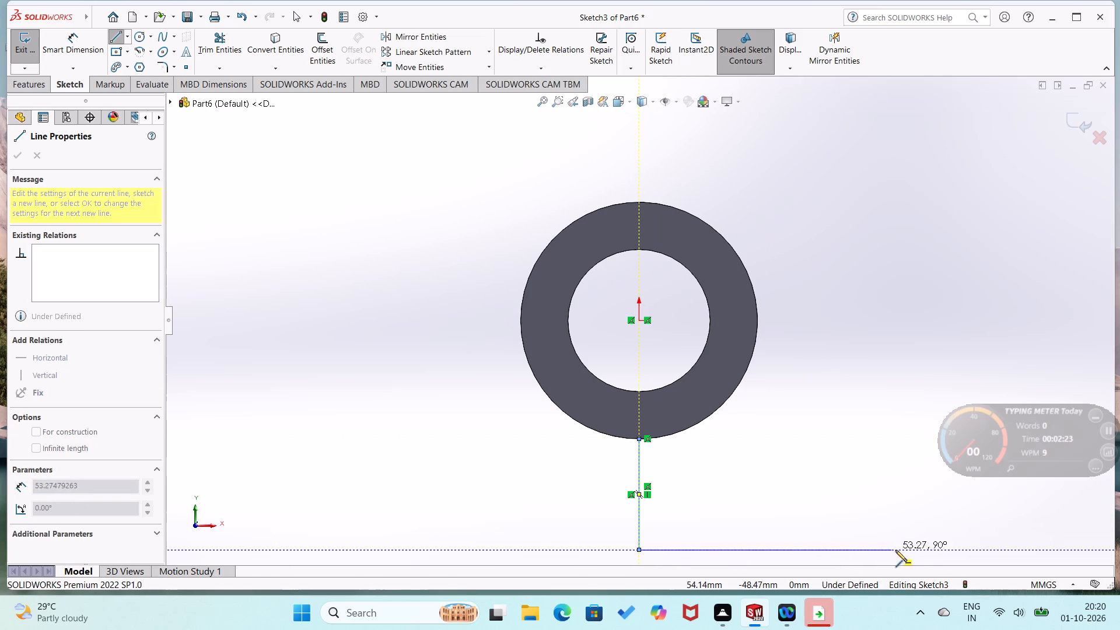
{"action": "left_click", "coordinate": [972, 548]}
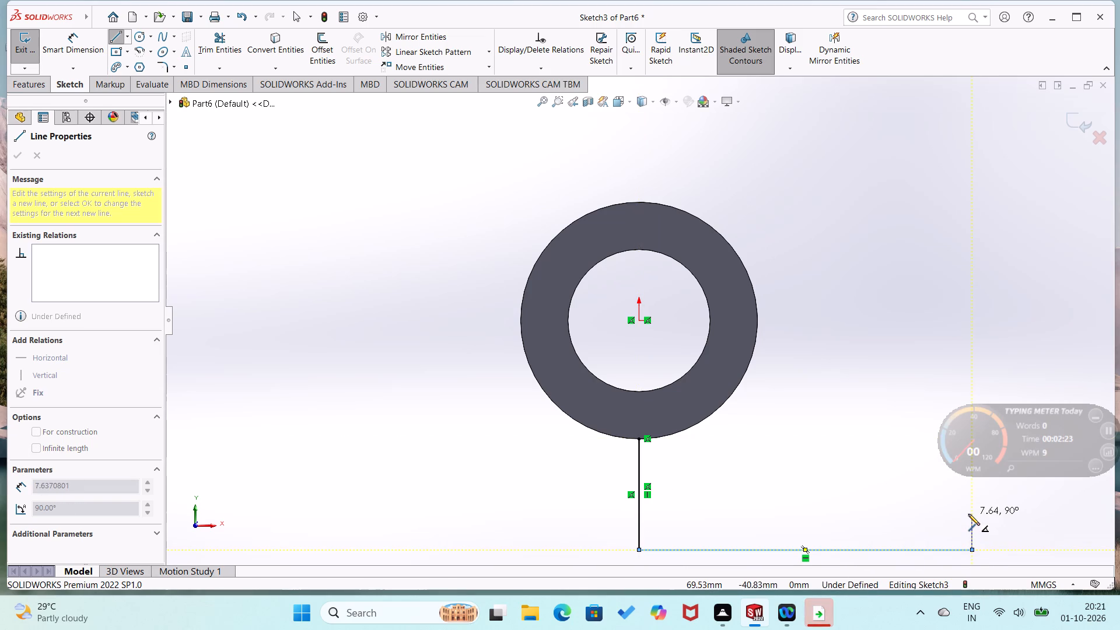
{"action": "left_click", "coordinate": [968, 513]}
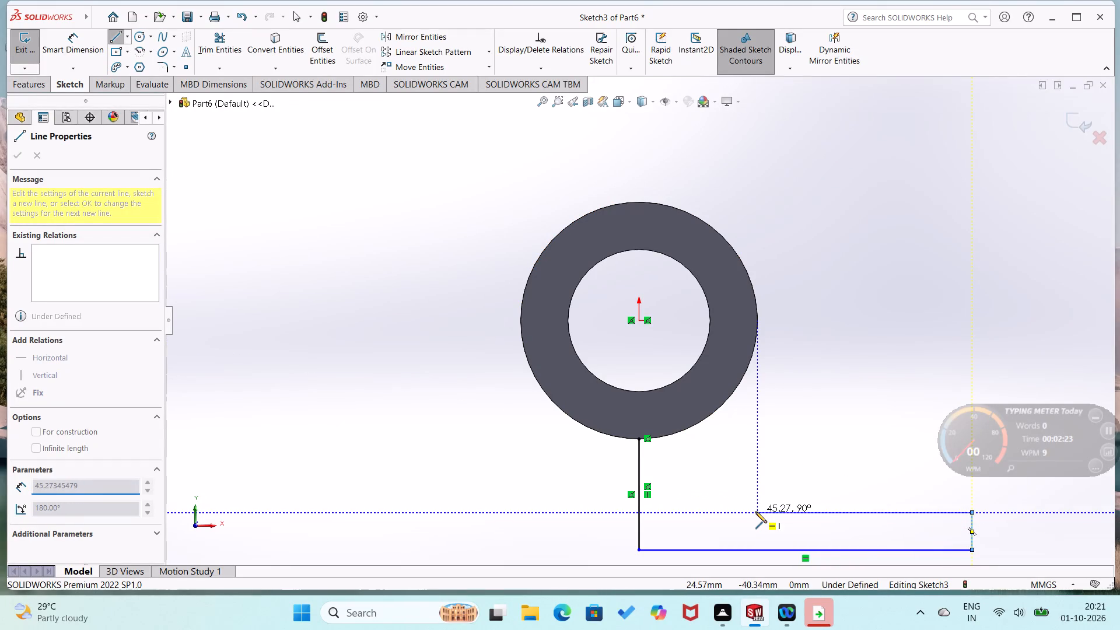
{"action": "left_click", "coordinate": [755, 512]}
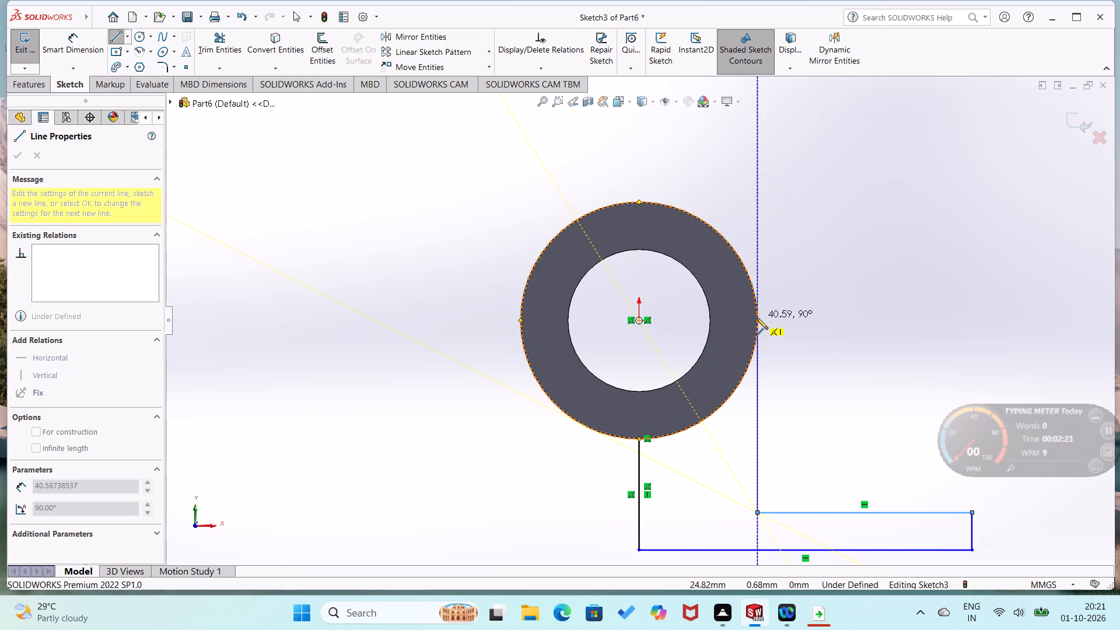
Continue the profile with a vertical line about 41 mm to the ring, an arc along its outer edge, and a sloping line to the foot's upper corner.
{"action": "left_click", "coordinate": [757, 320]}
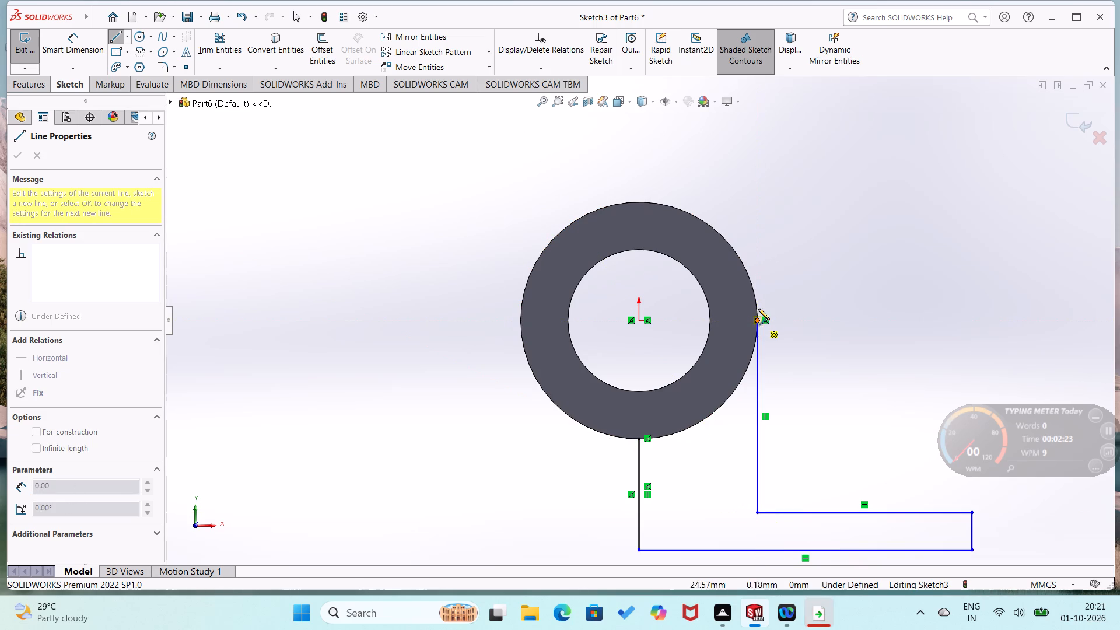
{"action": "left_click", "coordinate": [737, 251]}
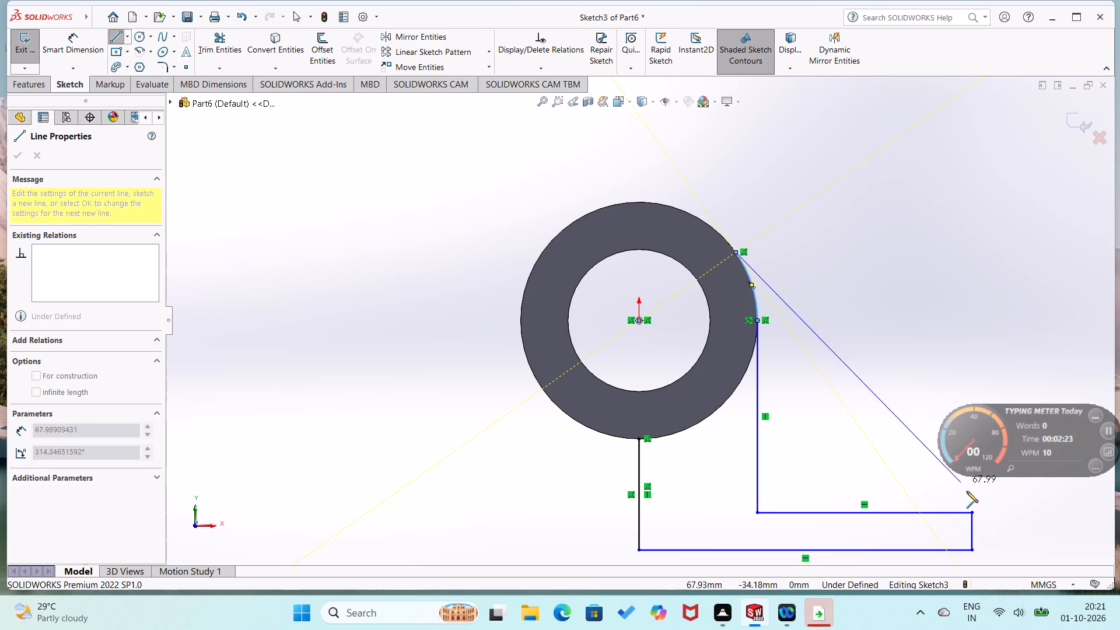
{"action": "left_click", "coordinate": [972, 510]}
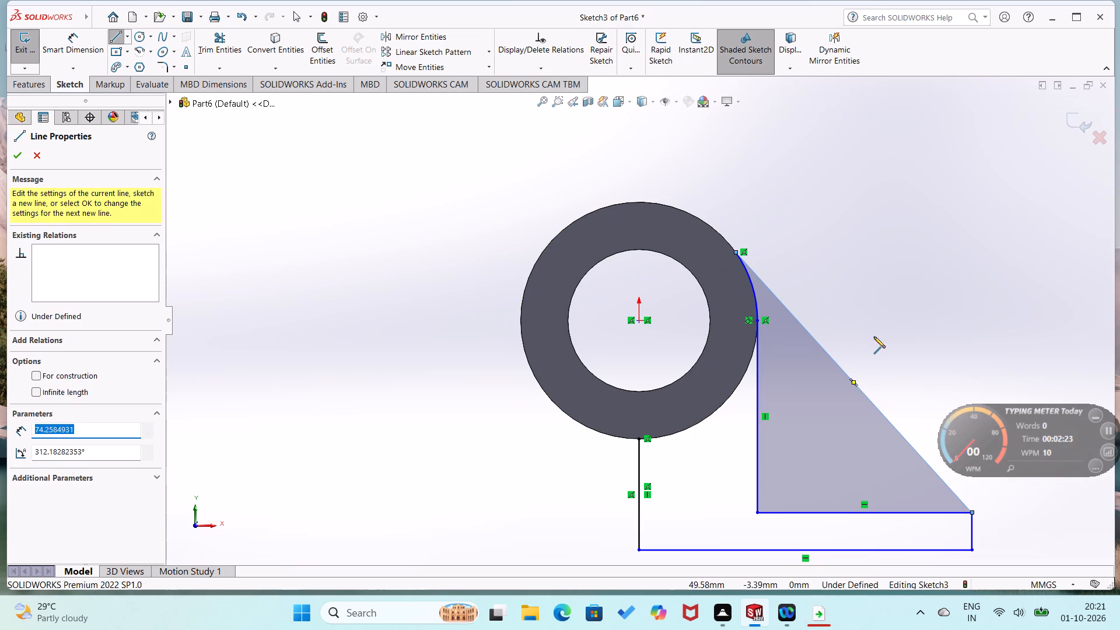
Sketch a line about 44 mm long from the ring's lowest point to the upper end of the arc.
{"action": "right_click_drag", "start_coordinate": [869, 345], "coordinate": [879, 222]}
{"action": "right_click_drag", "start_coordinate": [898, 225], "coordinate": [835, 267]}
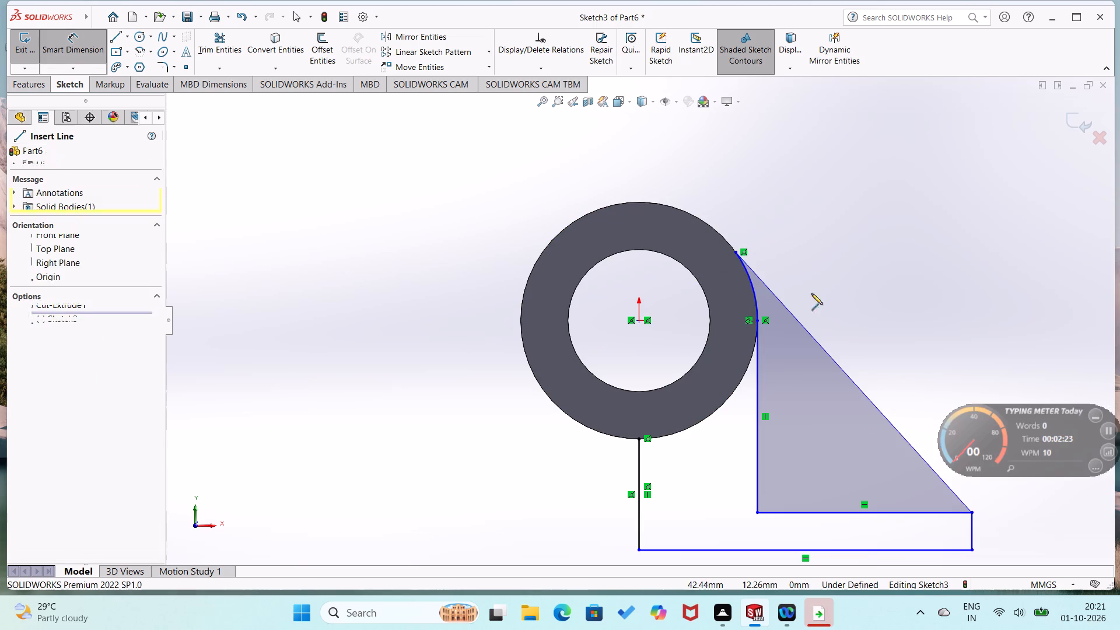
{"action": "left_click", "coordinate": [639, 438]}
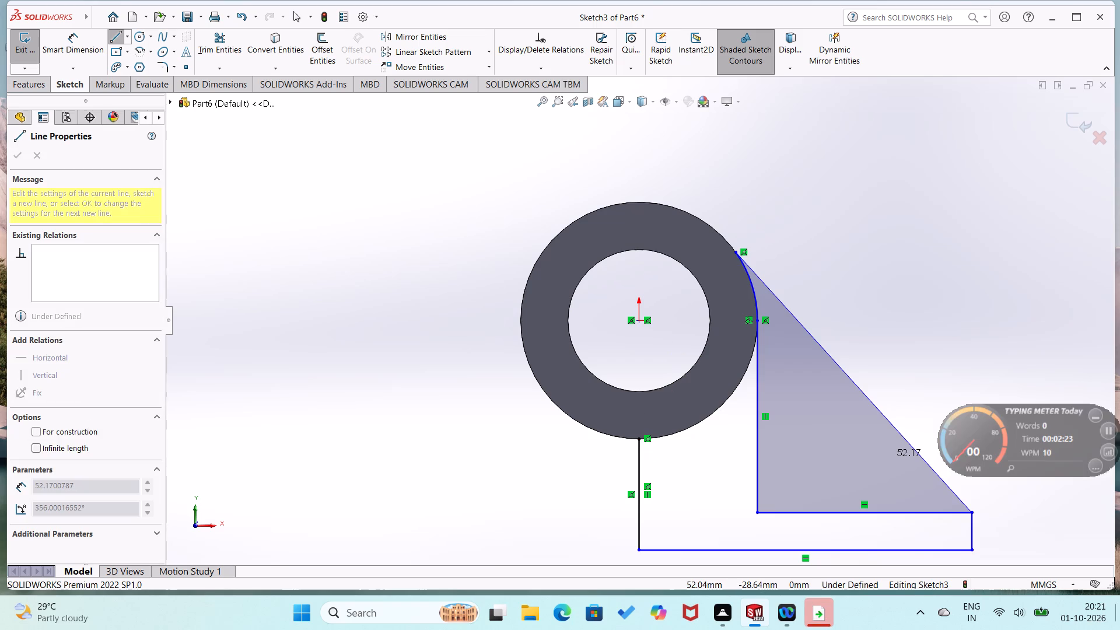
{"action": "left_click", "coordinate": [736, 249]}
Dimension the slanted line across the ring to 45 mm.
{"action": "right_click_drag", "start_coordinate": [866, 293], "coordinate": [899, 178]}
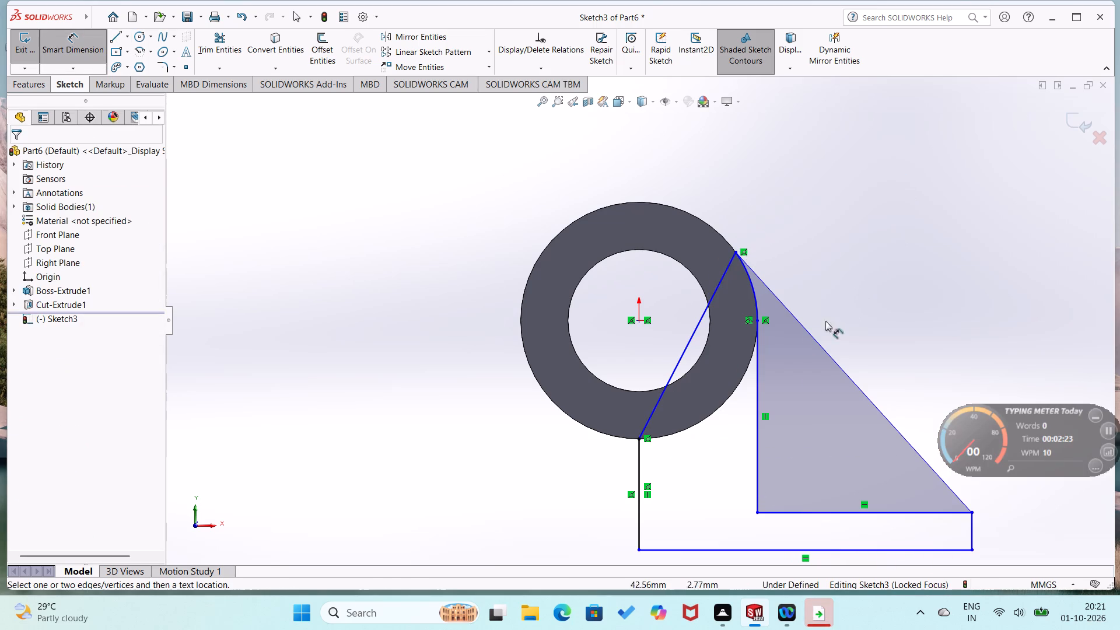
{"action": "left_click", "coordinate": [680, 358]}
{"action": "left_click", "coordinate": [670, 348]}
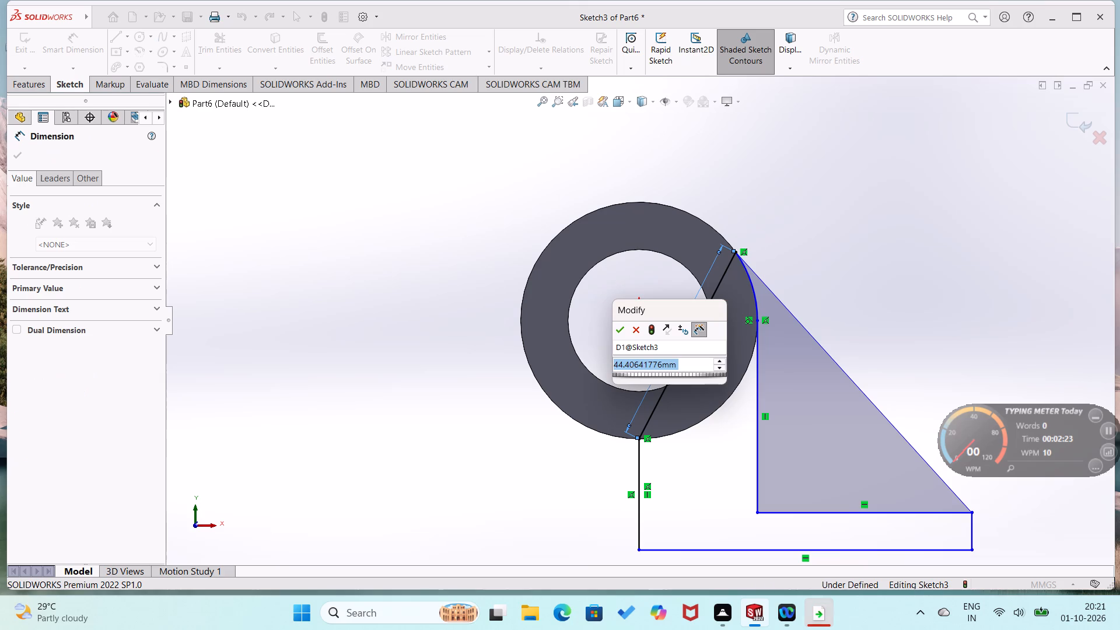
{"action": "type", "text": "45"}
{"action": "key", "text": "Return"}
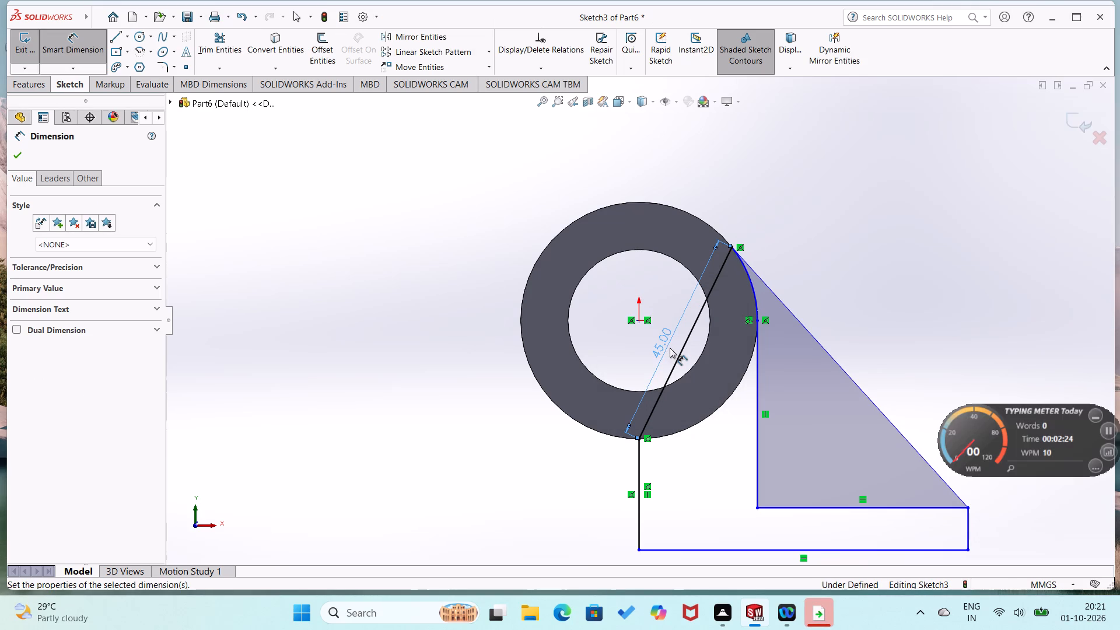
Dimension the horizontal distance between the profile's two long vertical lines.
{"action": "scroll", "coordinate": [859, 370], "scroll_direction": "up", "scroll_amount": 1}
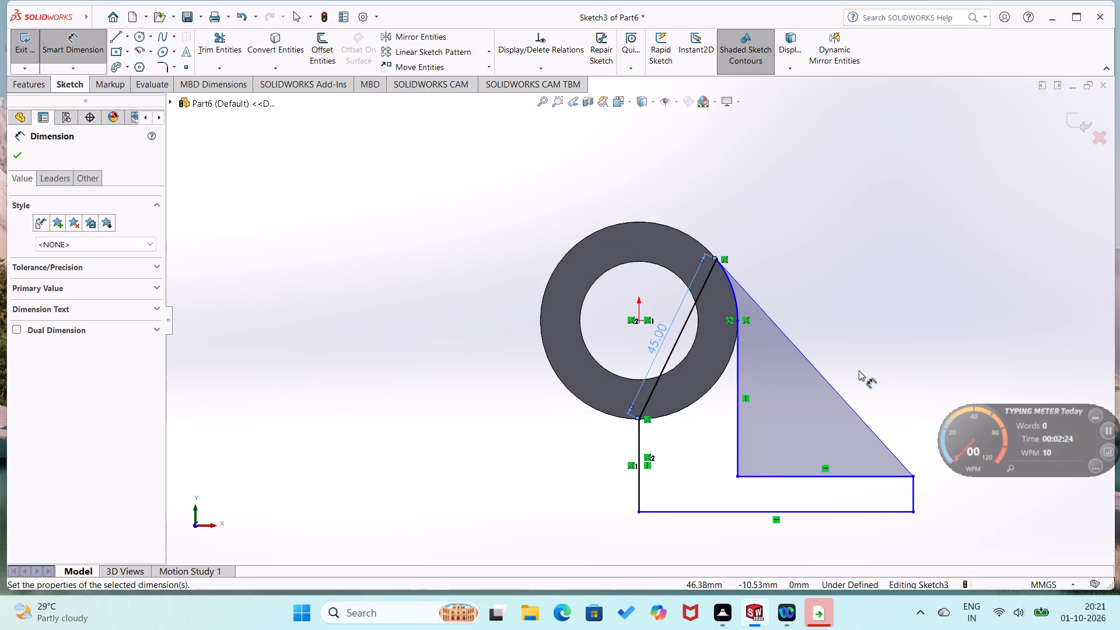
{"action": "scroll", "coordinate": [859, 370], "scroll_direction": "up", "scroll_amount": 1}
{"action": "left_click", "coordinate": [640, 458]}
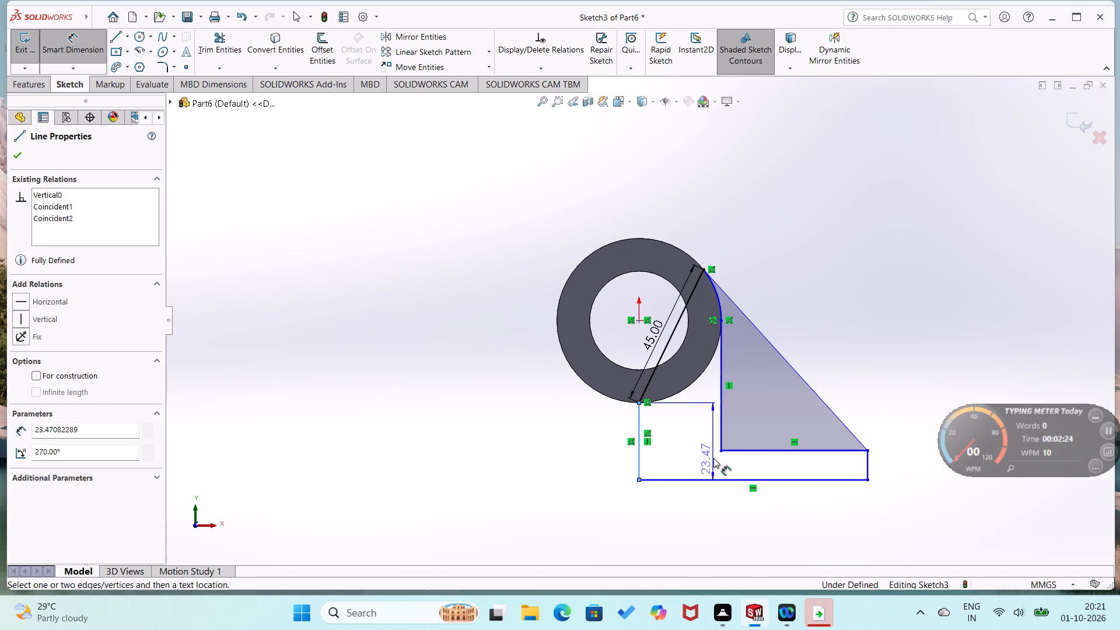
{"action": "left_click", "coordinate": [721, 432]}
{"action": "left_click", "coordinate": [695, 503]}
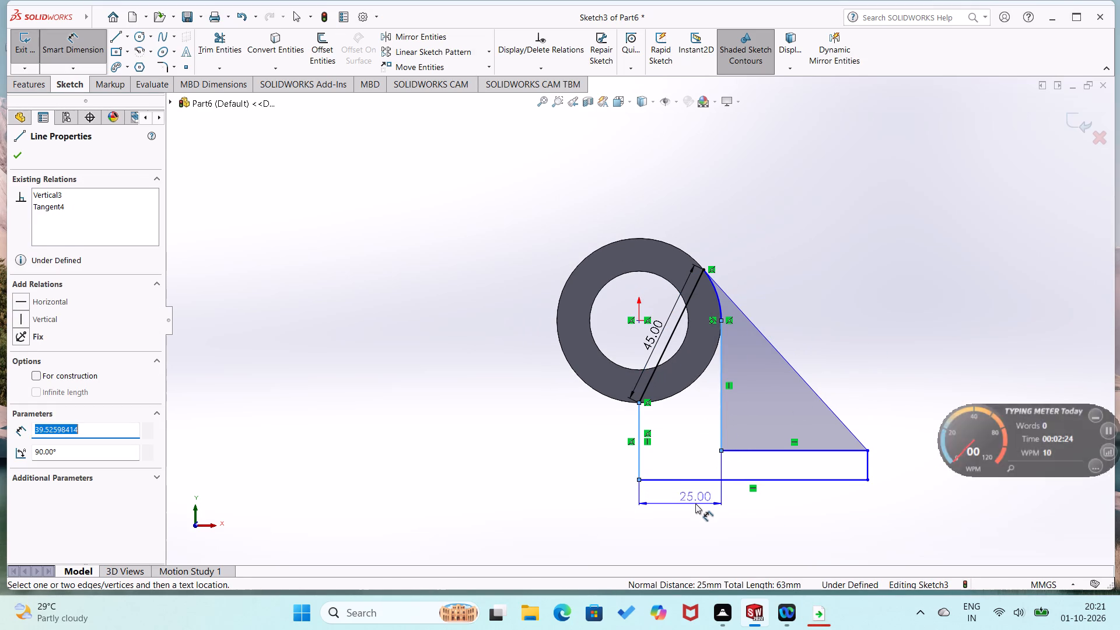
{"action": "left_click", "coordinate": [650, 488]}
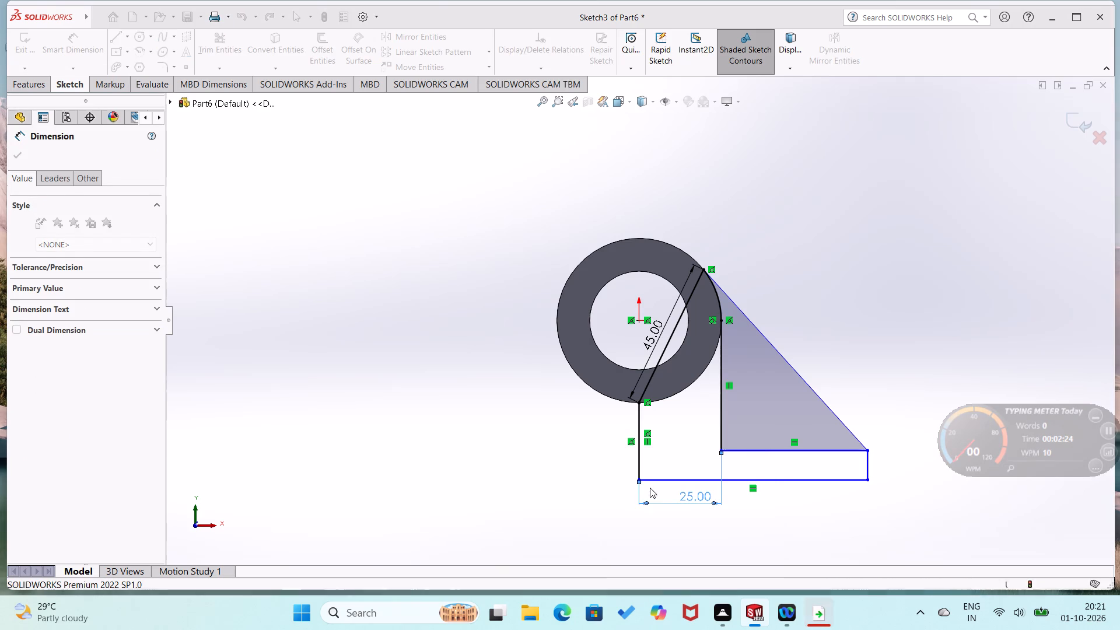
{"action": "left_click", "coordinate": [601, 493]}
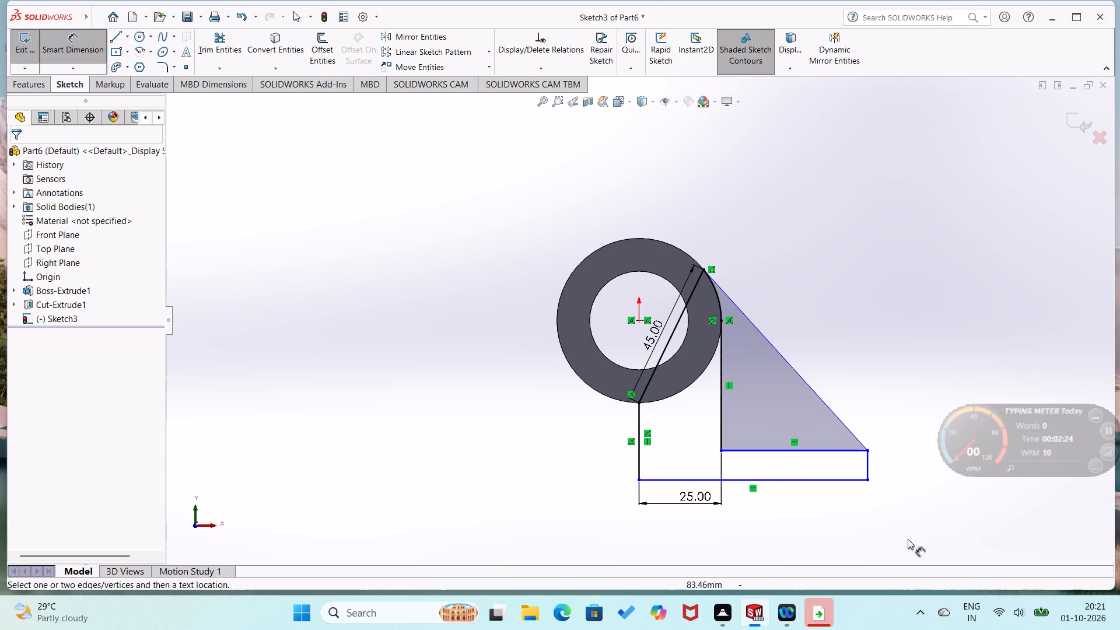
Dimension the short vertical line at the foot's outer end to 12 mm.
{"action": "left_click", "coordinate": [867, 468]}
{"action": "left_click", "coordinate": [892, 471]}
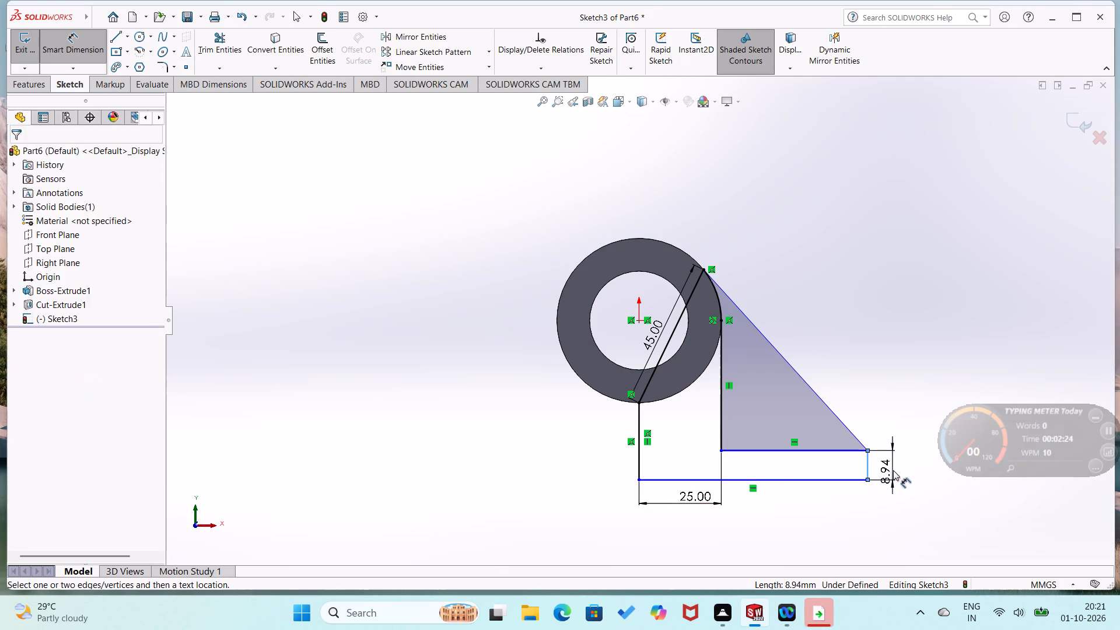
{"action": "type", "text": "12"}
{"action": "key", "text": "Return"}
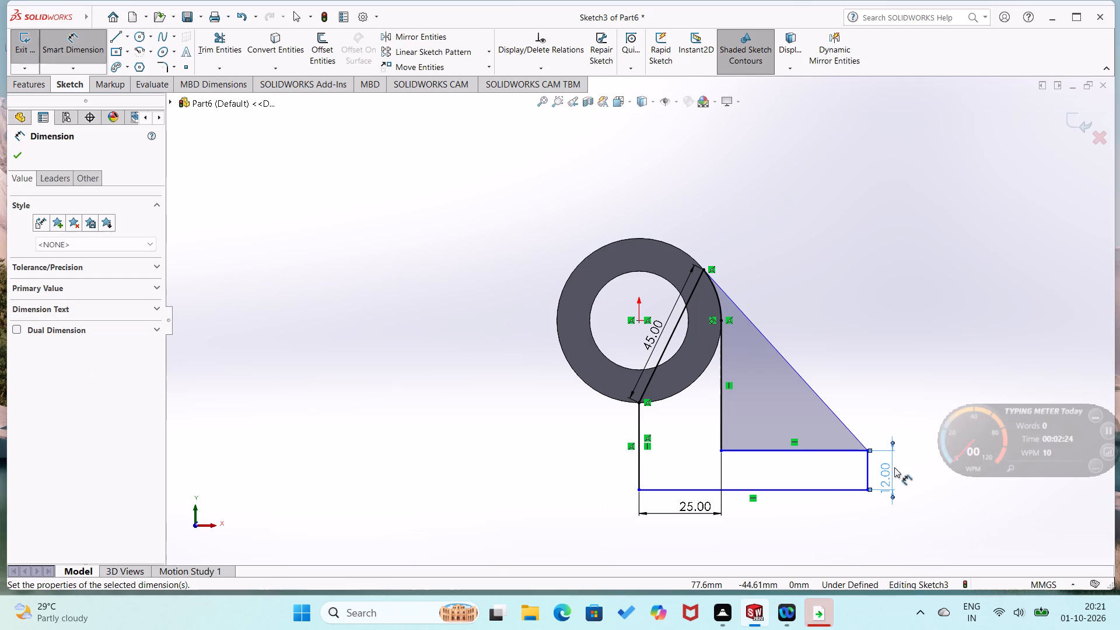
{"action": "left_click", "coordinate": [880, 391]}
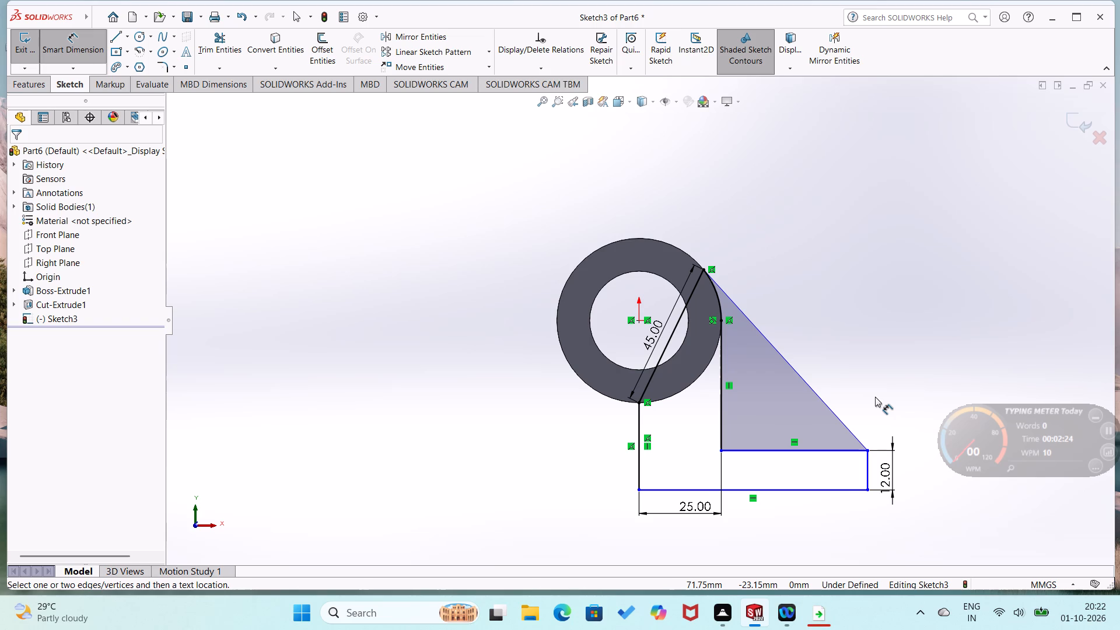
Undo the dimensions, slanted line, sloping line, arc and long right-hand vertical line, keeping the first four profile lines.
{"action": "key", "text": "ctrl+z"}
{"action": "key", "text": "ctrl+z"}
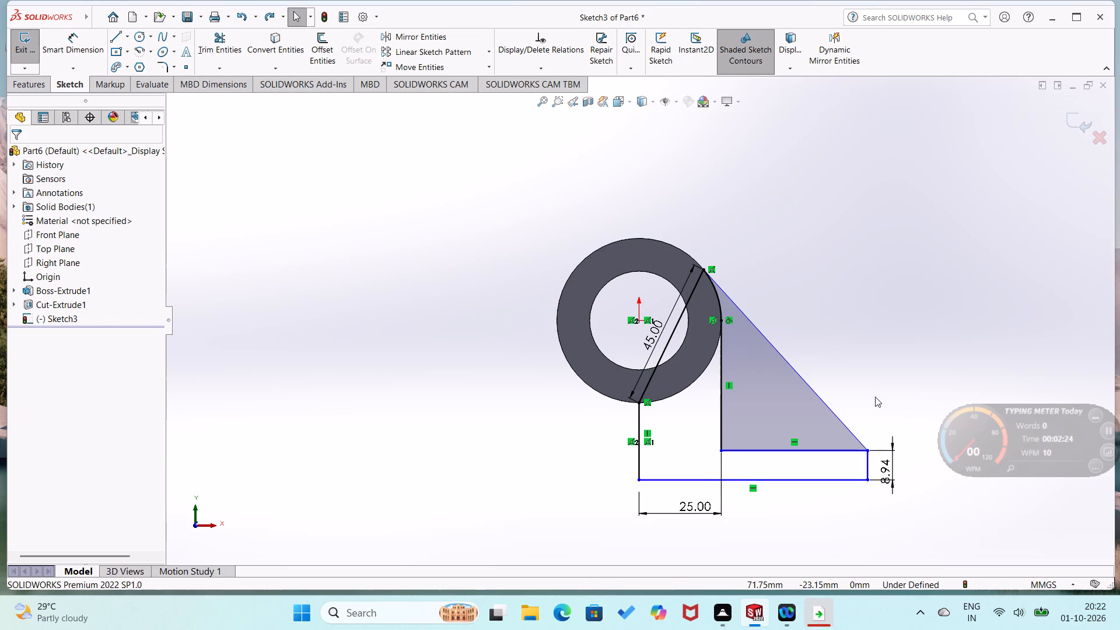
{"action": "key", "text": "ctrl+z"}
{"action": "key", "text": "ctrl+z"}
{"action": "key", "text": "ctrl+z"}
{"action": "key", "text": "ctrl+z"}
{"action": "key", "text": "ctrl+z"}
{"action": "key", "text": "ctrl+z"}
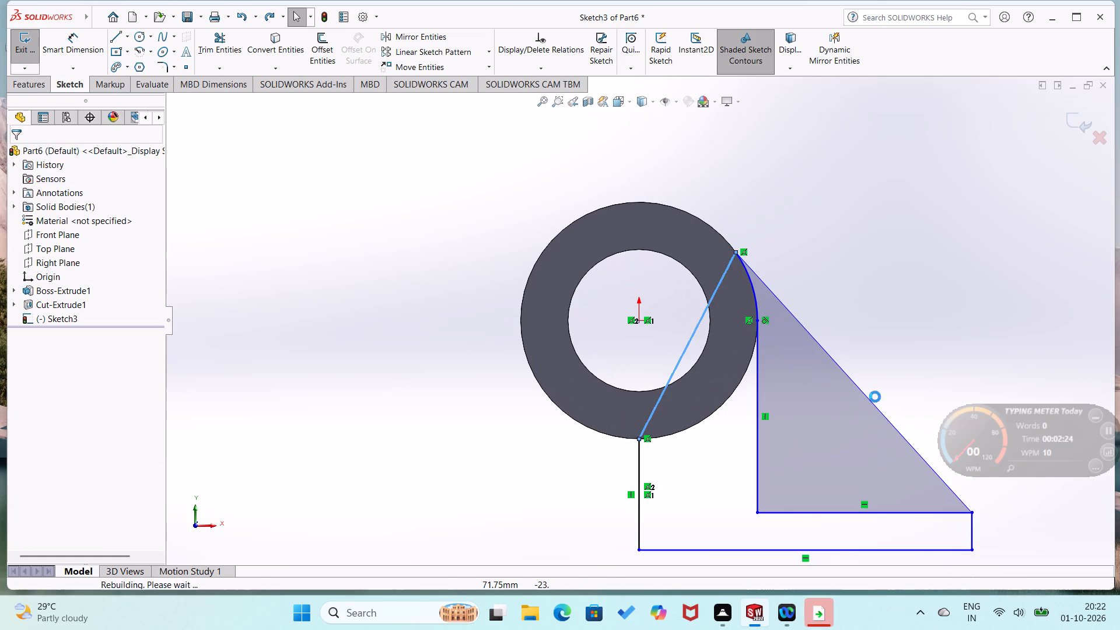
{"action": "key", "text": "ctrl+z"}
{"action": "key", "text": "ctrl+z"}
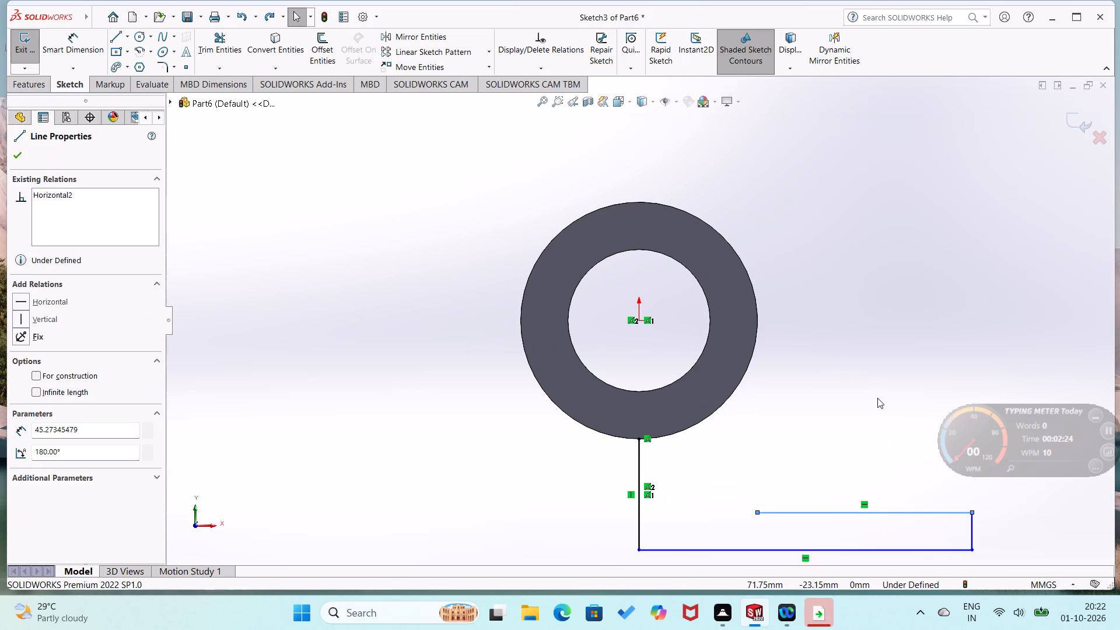
Close the foot profile with a vertical line up to the ring's outermost side point and a slanted line to the ring's lowest point.
{"action": "right_click_drag", "start_coordinate": [927, 382], "coordinate": [876, 420]}
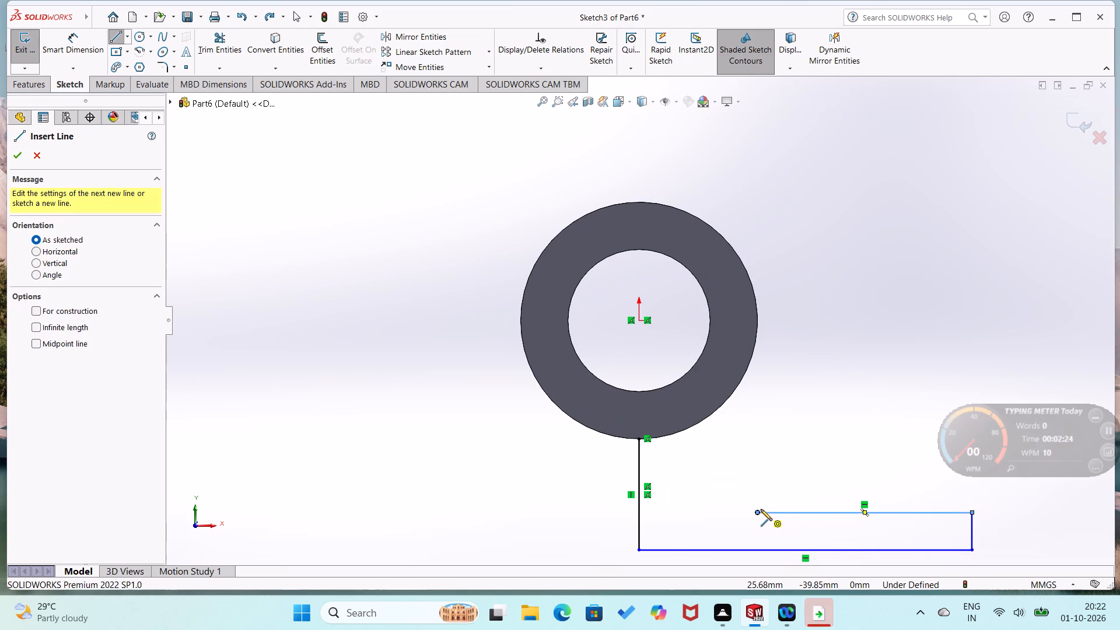
{"action": "left_click", "coordinate": [757, 514]}
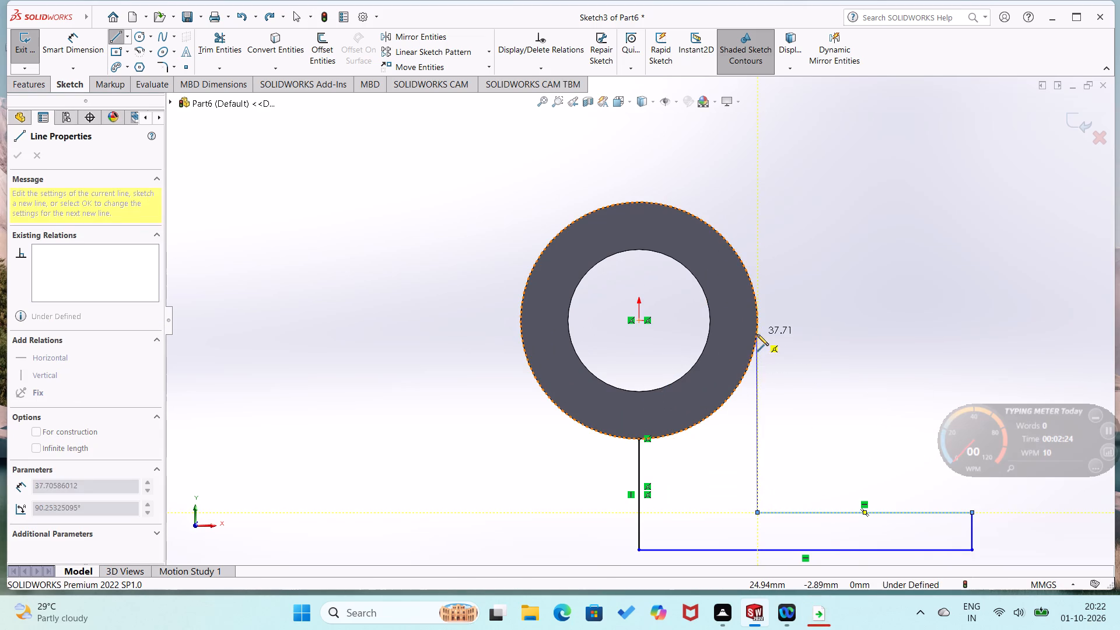
{"action": "left_click", "coordinate": [757, 318]}
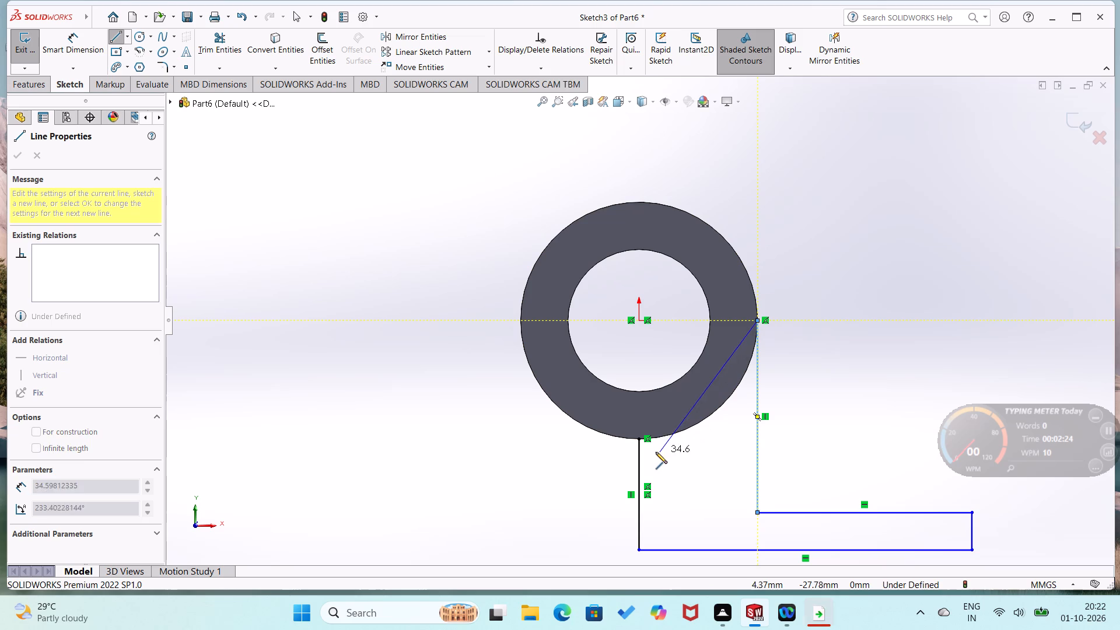
{"action": "left_click", "coordinate": [640, 438]}
Dimension the short vertical line at the foot's outer end to 12 mm.
{"action": "right_click_drag", "start_coordinate": [542, 468], "coordinate": [545, 327]}
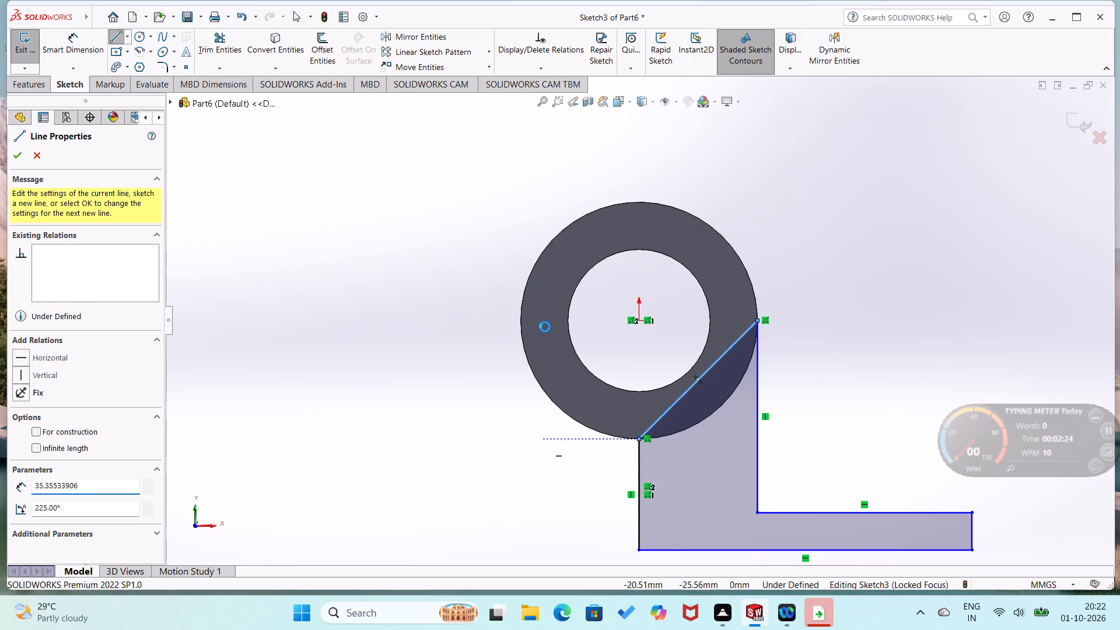
{"action": "right_click_drag", "start_coordinate": [545, 327], "coordinate": [545, 323]}
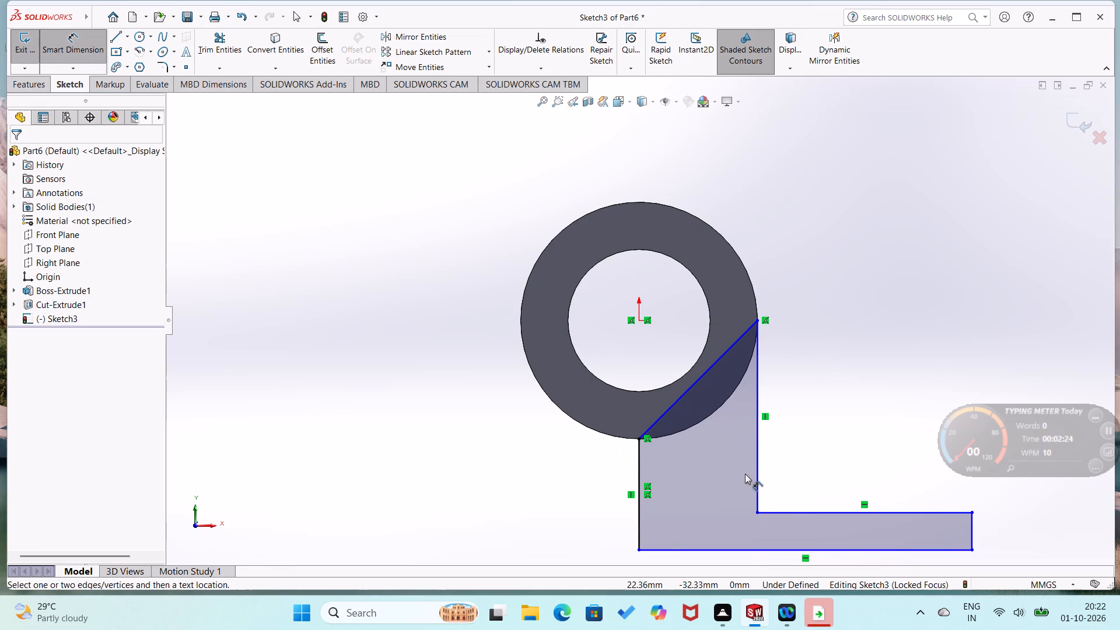
{"action": "scroll", "coordinate": [751, 473], "scroll_direction": "up", "scroll_amount": 2}
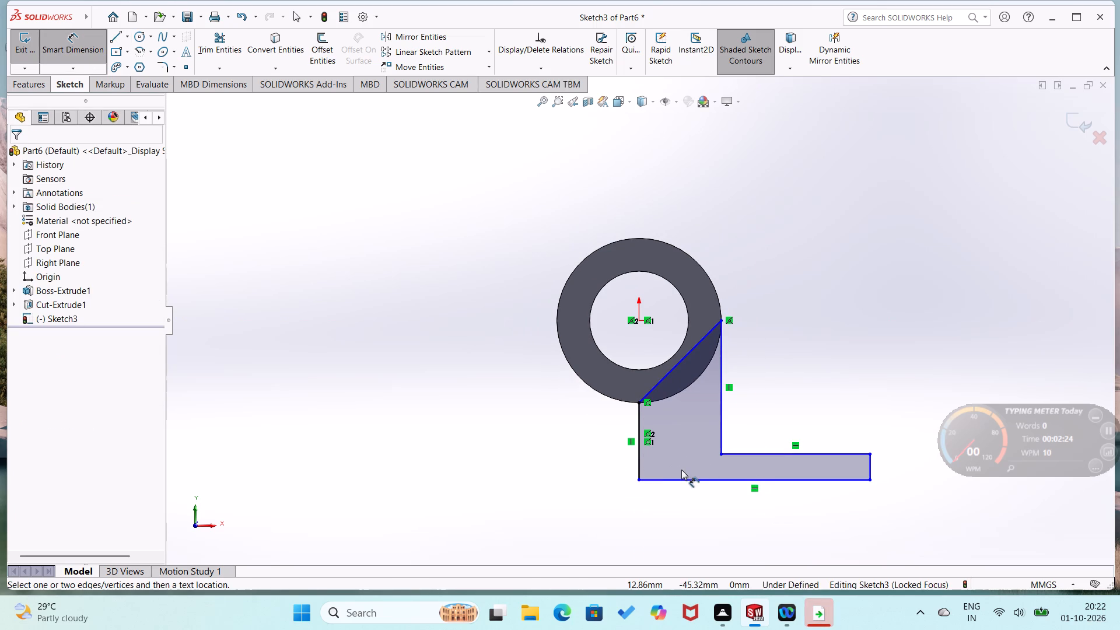
{"action": "left_click", "coordinate": [867, 468]}
{"action": "left_click", "coordinate": [883, 468]}
{"action": "type", "text": "12"}
{"action": "key", "text": "Return"}
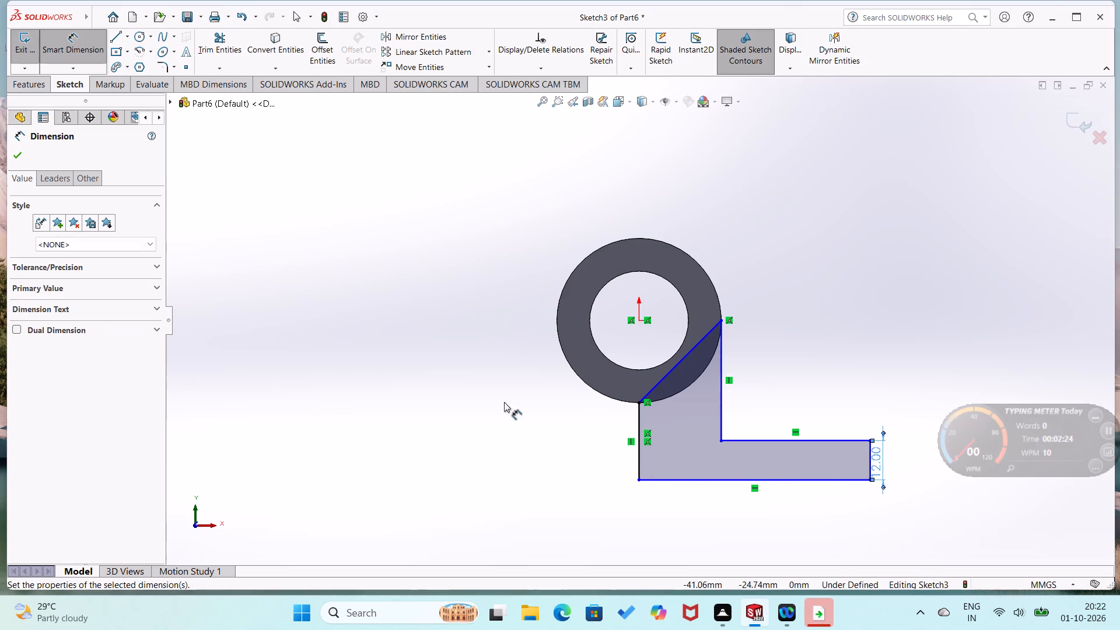
Dimension the horizontal distance between the profile's two long vertical lines, keeping the proposed value.
{"action": "left_click", "coordinate": [637, 456]}
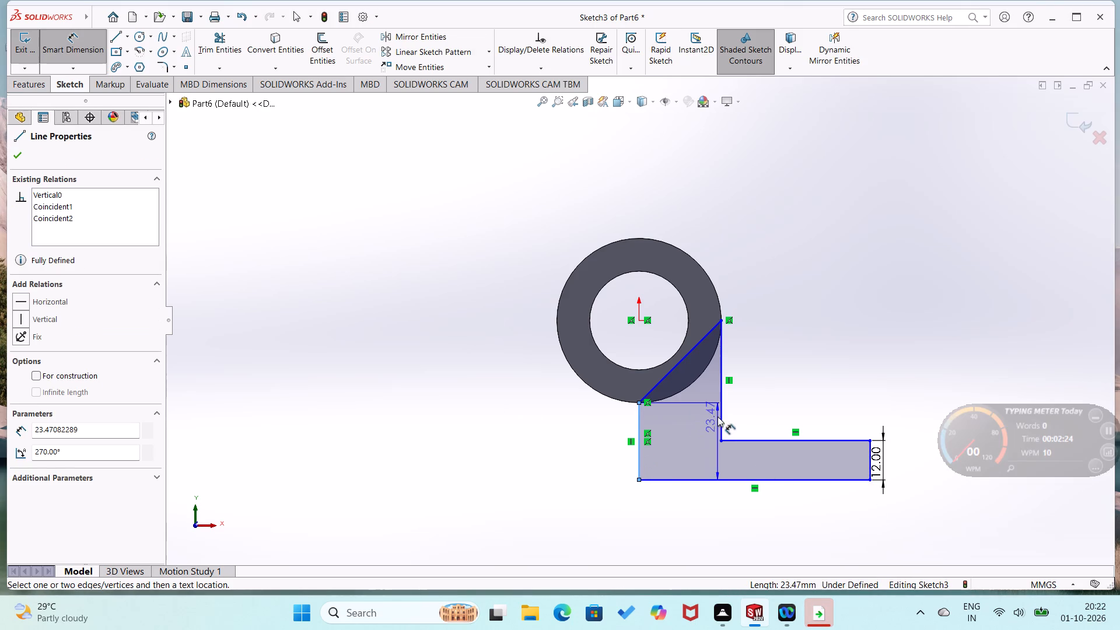
{"action": "left_click", "coordinate": [720, 416]}
{"action": "left_click", "coordinate": [689, 520]}
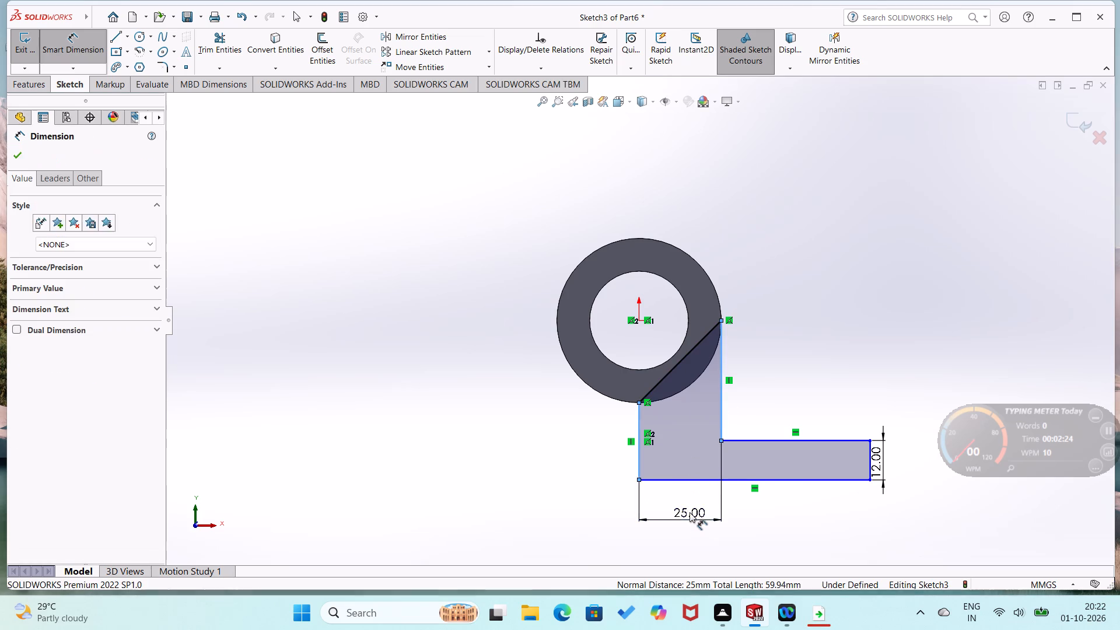
{"action": "left_click", "coordinate": [641, 501]}
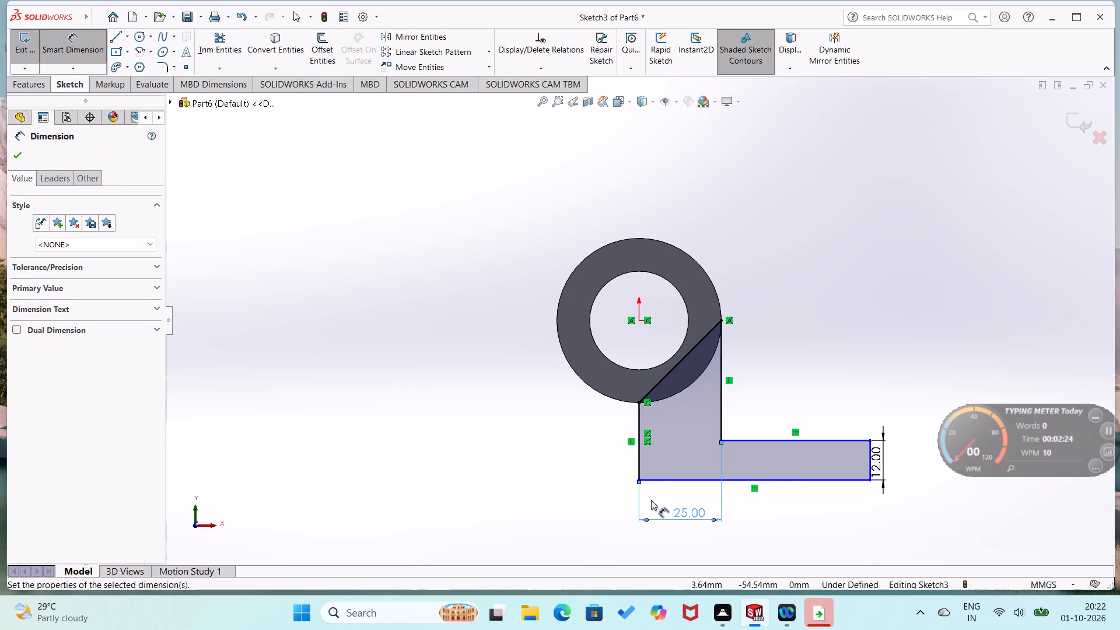
Dimension the foot's bottom horizontal line to 80 mm.
{"action": "left_click", "coordinate": [780, 478]}
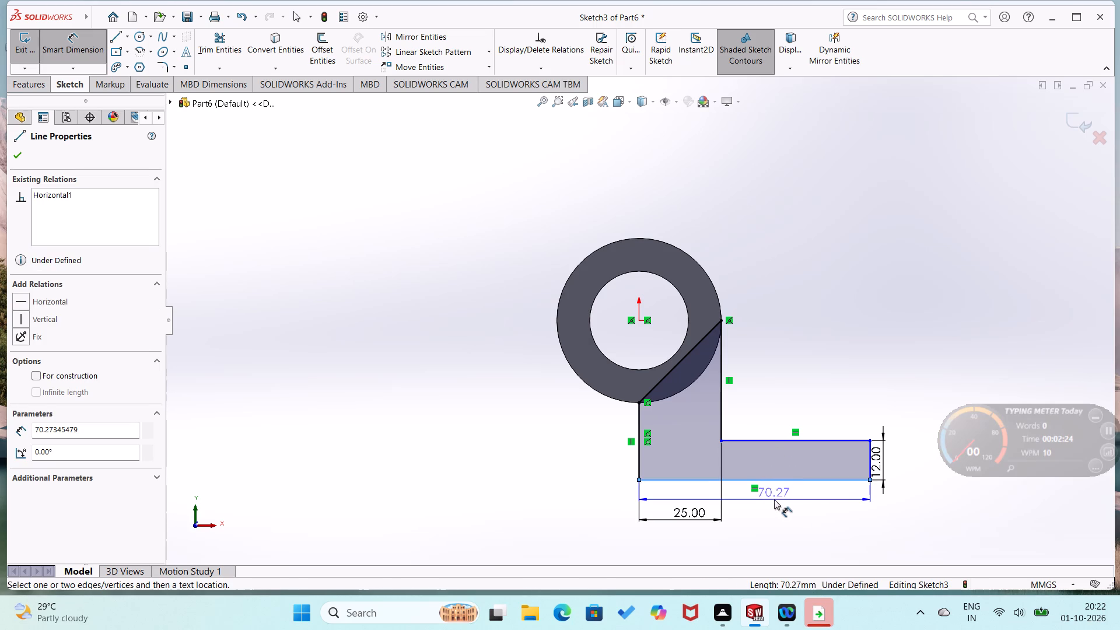
{"action": "left_click", "coordinate": [773, 500]}
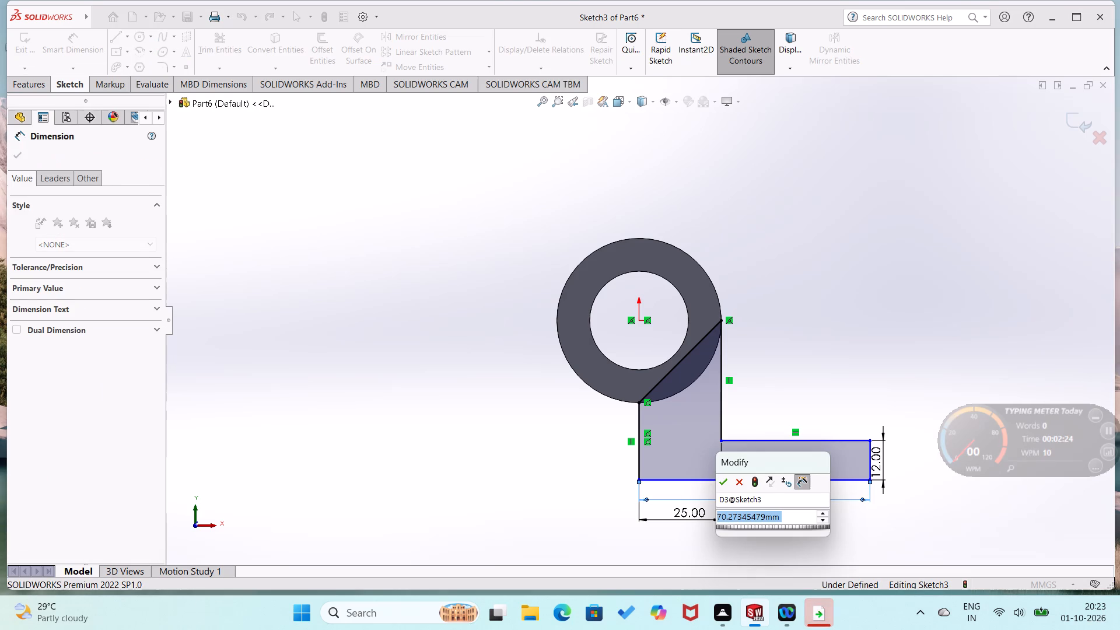
{"action": "key", "text": "7"}
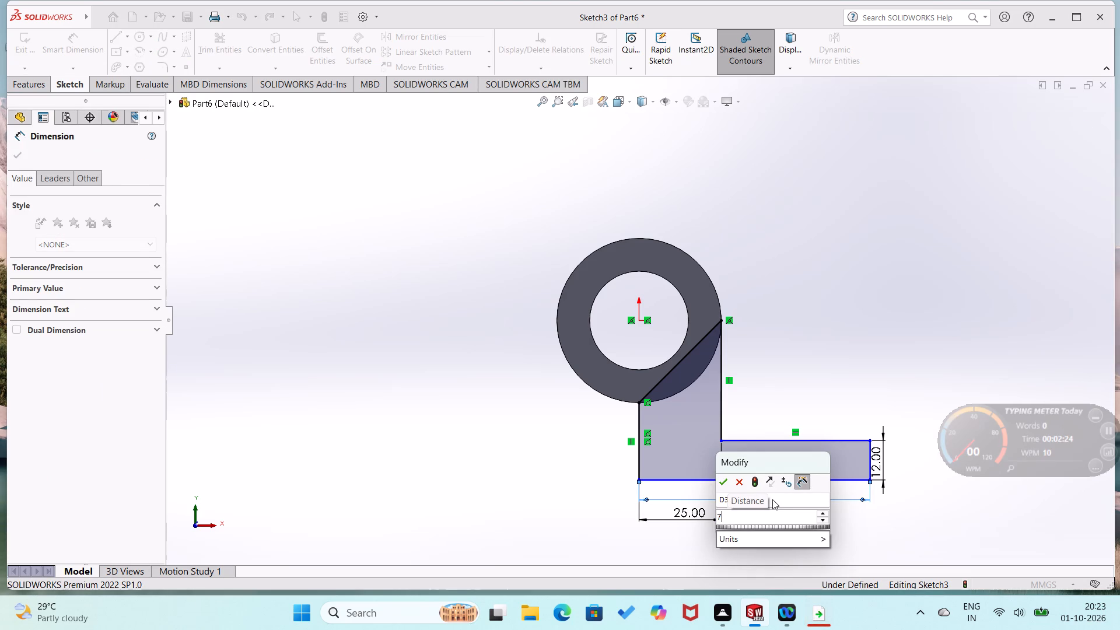
{"action": "key", "text": "BackSpace"}
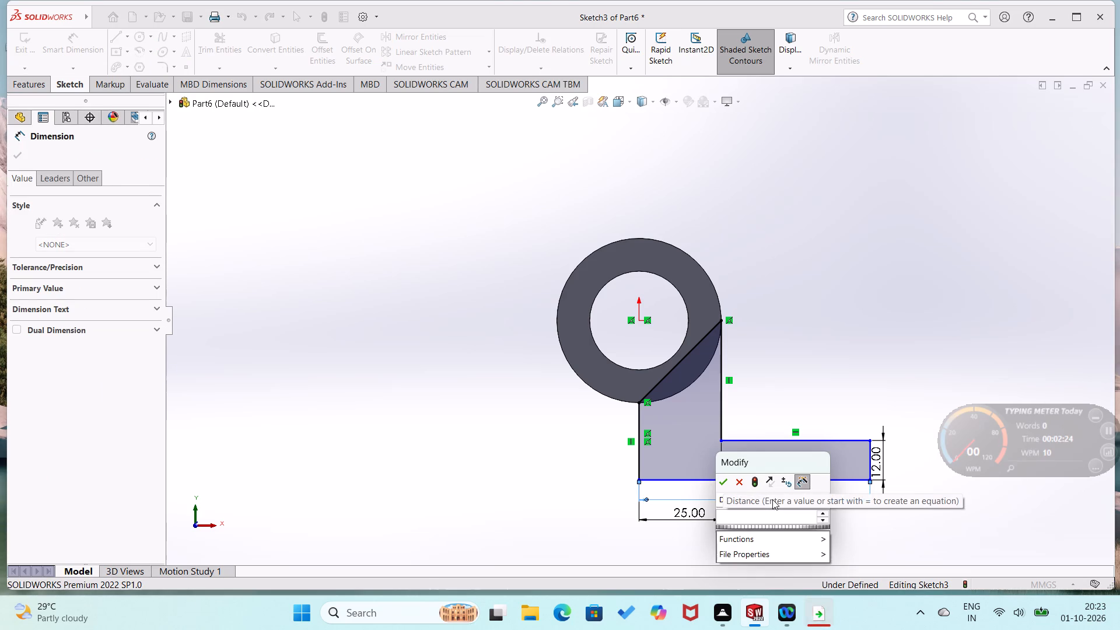
{"action": "type", "text": "80"}
{"action": "key", "text": "Return"}
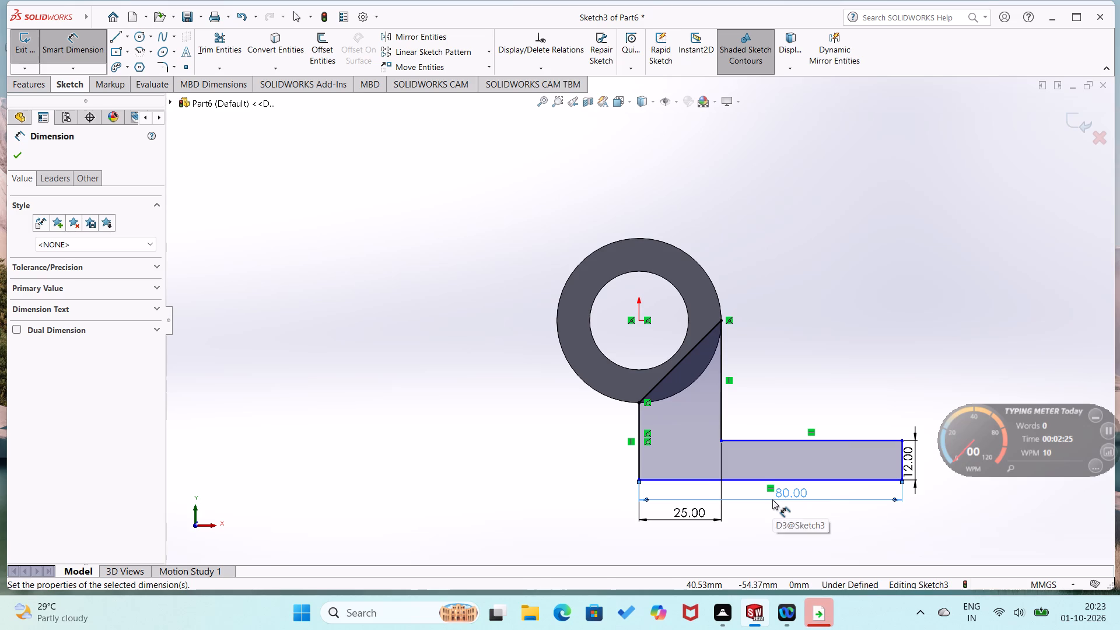
{"action": "left_click", "coordinate": [799, 521]}
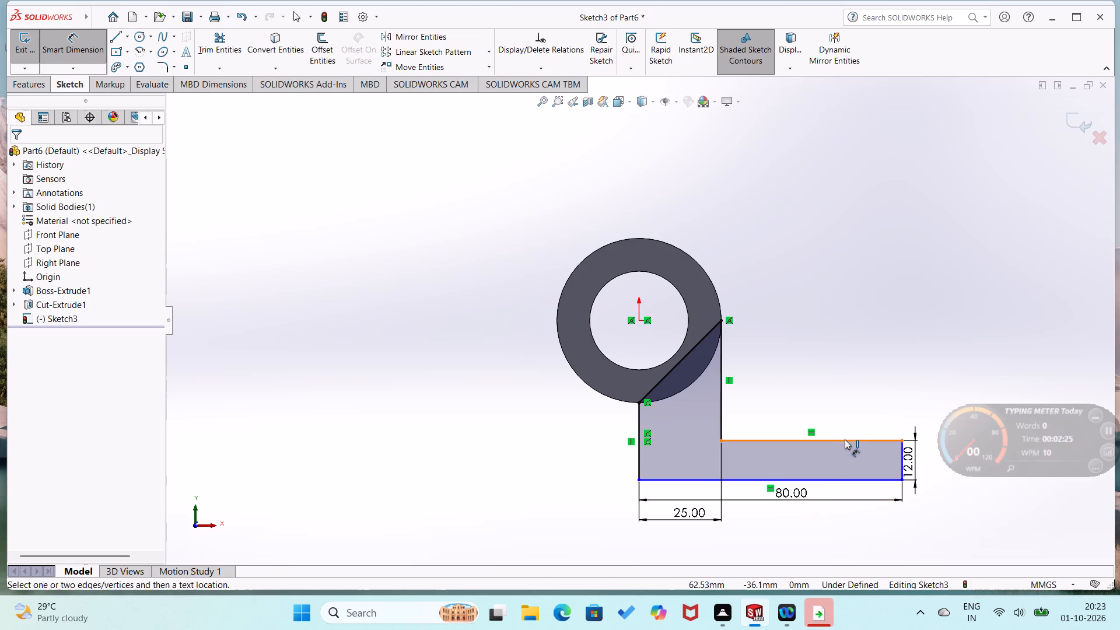
Dimension the foot's upper horizontal line, keeping the proposed value.
{"action": "left_click", "coordinate": [845, 439]}
{"action": "left_click", "coordinate": [850, 425]}
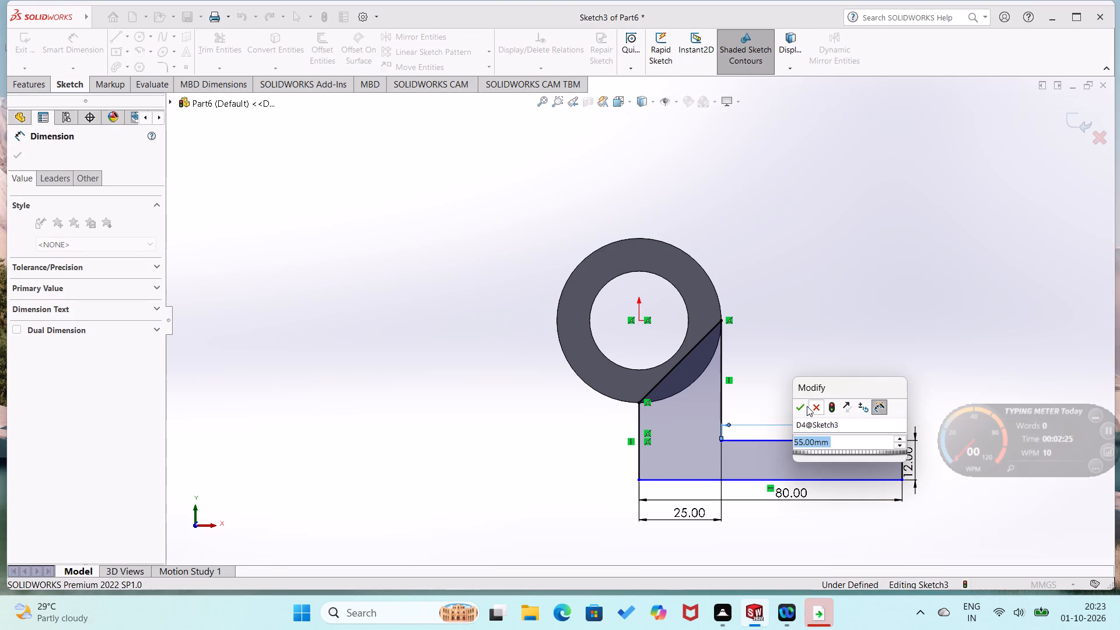
{"action": "left_click", "coordinate": [803, 403]}
Dimension the vertical line running down from the ring's lowest point to 25 mm.
{"action": "left_click", "coordinate": [640, 456]}
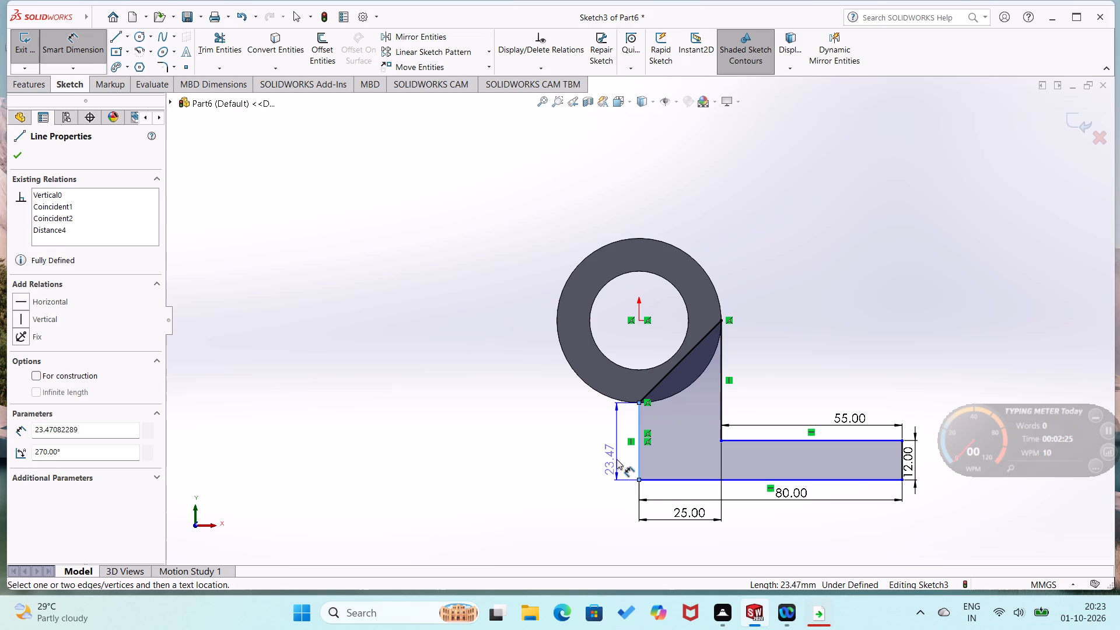
{"action": "left_click", "coordinate": [617, 459]}
{"action": "type", "text": "25"}
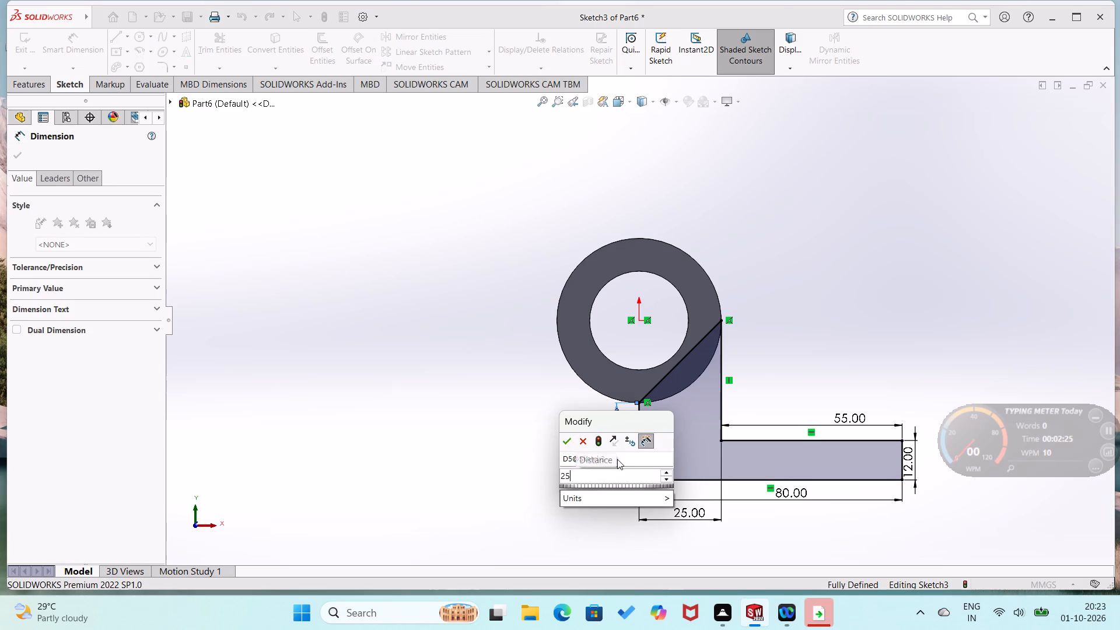
{"action": "key", "text": "Return"}
{"action": "left_click", "coordinate": [532, 419]}
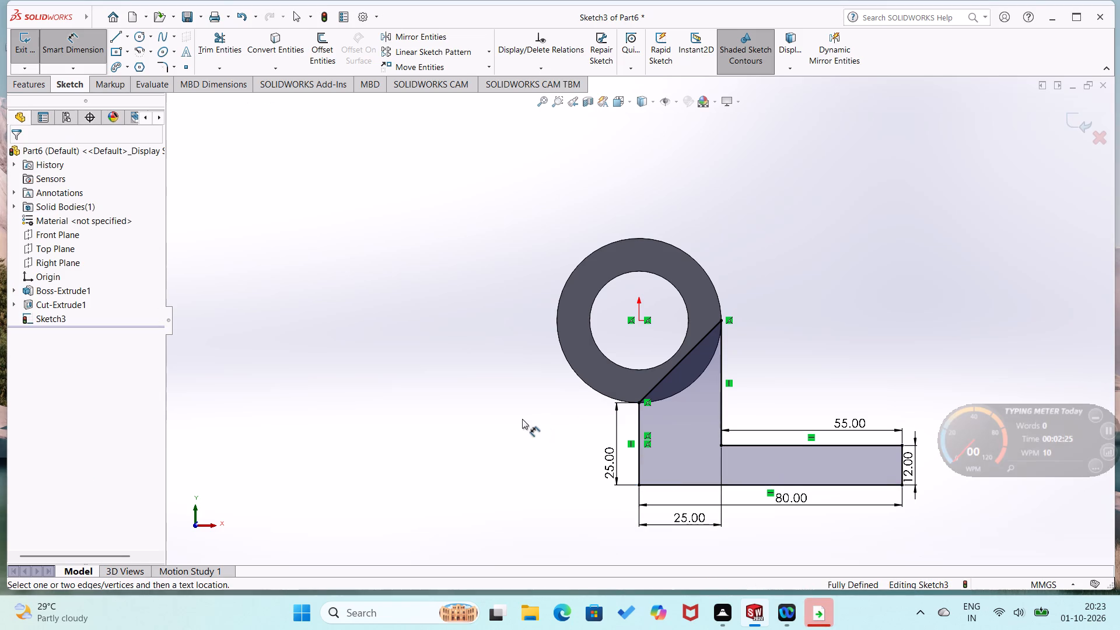
Extrude the closed foot profile 30 mm blind in the reversed direction, merged with the cylinder.
{"action": "left_click", "coordinate": [30, 86]}
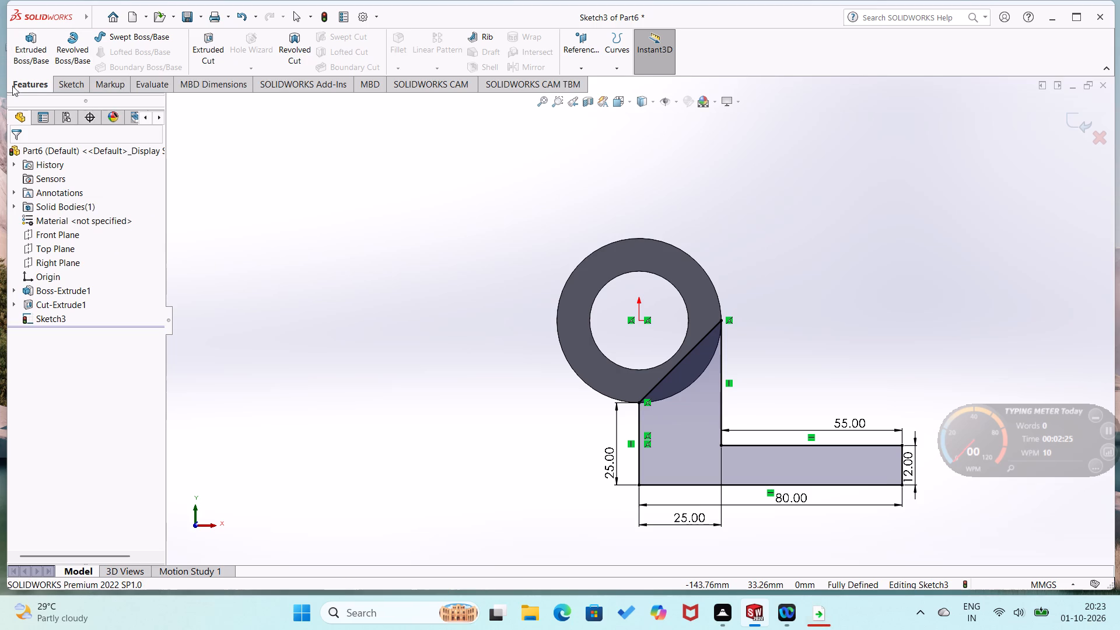
{"action": "left_click", "coordinate": [30, 87]}
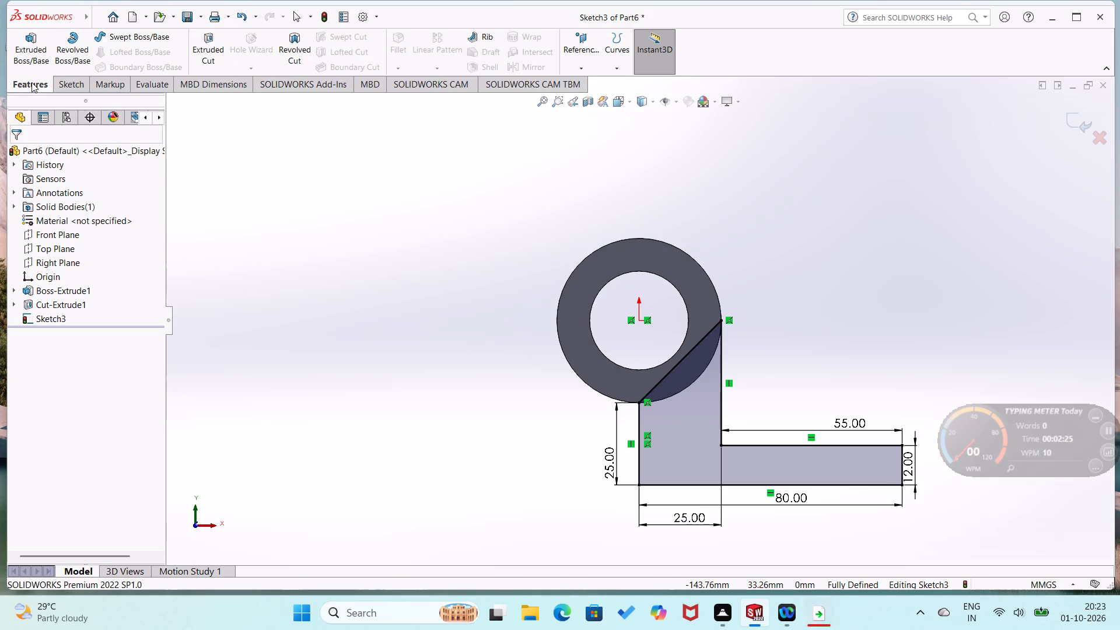
{"action": "left_click", "coordinate": [32, 80]}
{"action": "left_click", "coordinate": [30, 60]}
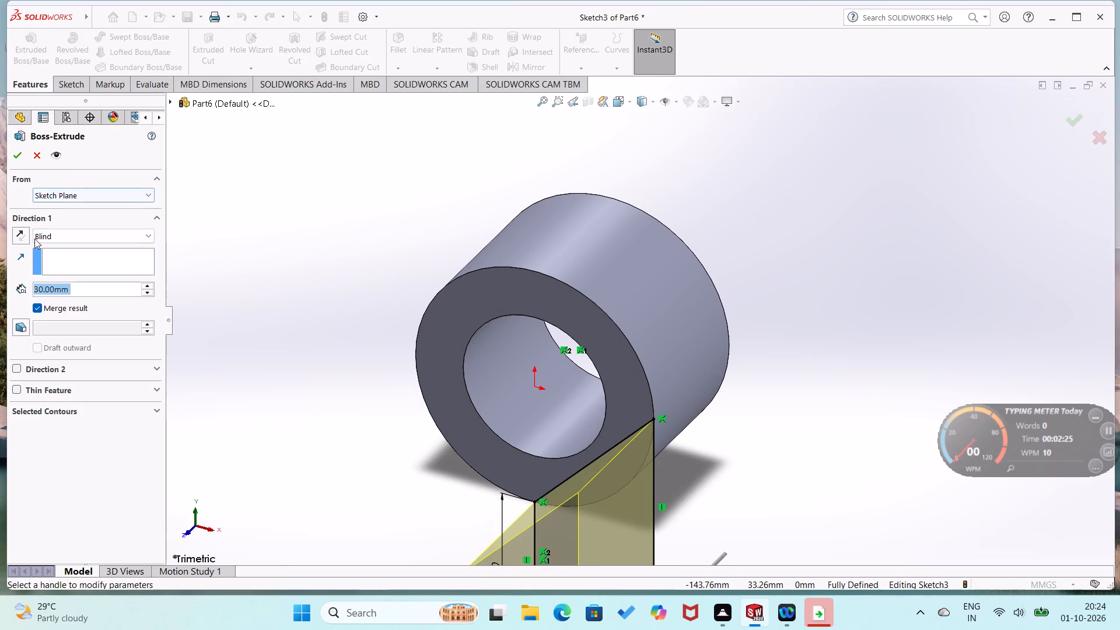
{"action": "left_click", "coordinate": [19, 232]}
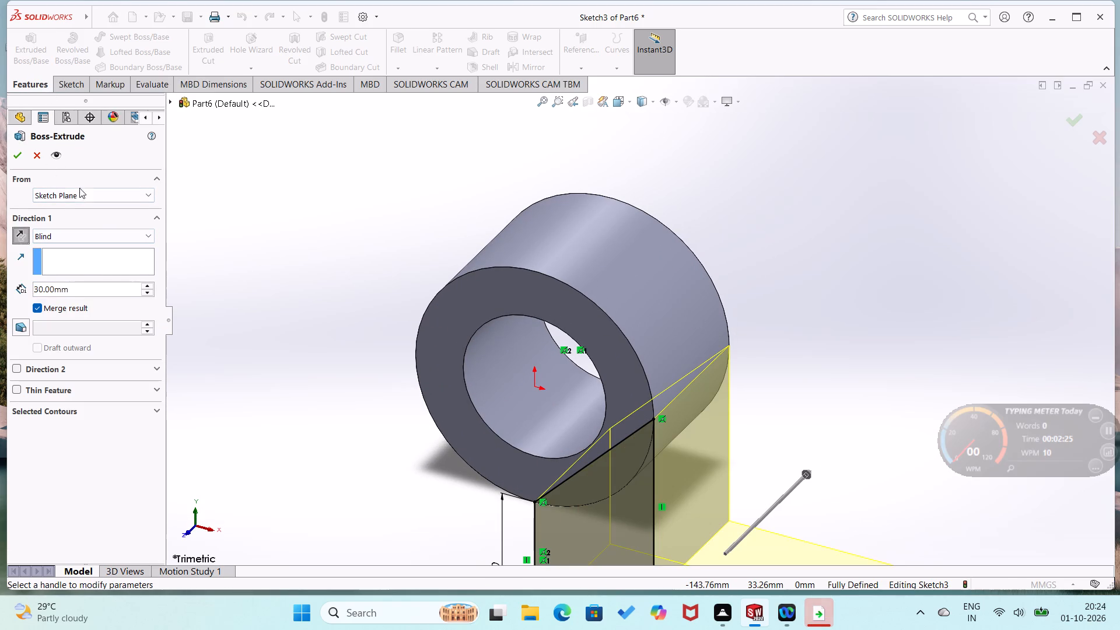
{"action": "left_click", "coordinate": [22, 156]}
{"action": "left_click", "coordinate": [145, 239]}
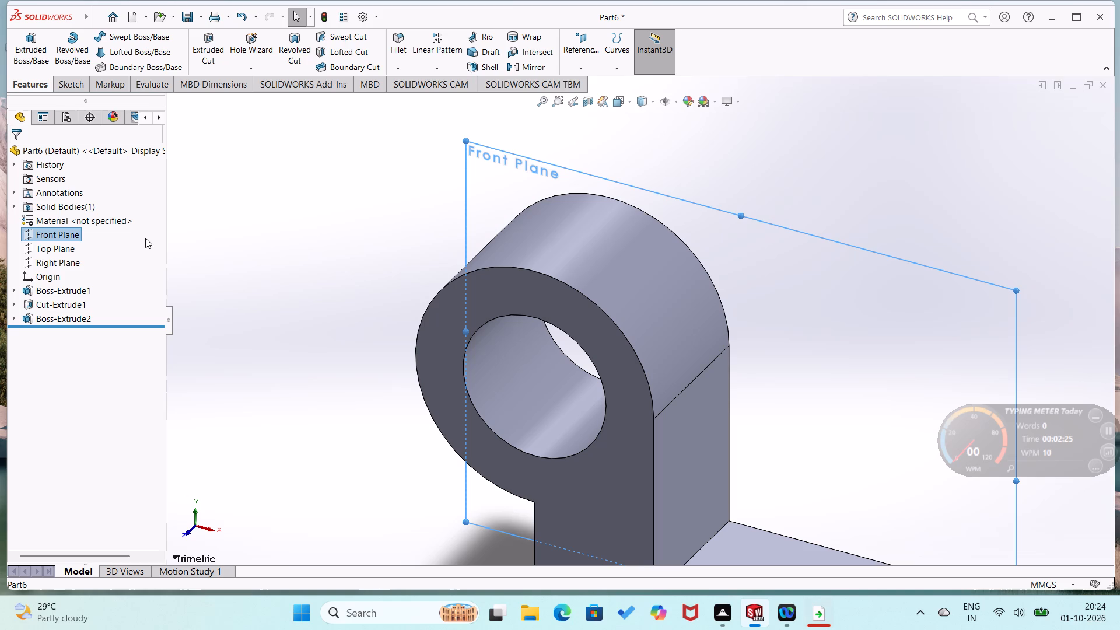
{"action": "left_click", "coordinate": [274, 283]}
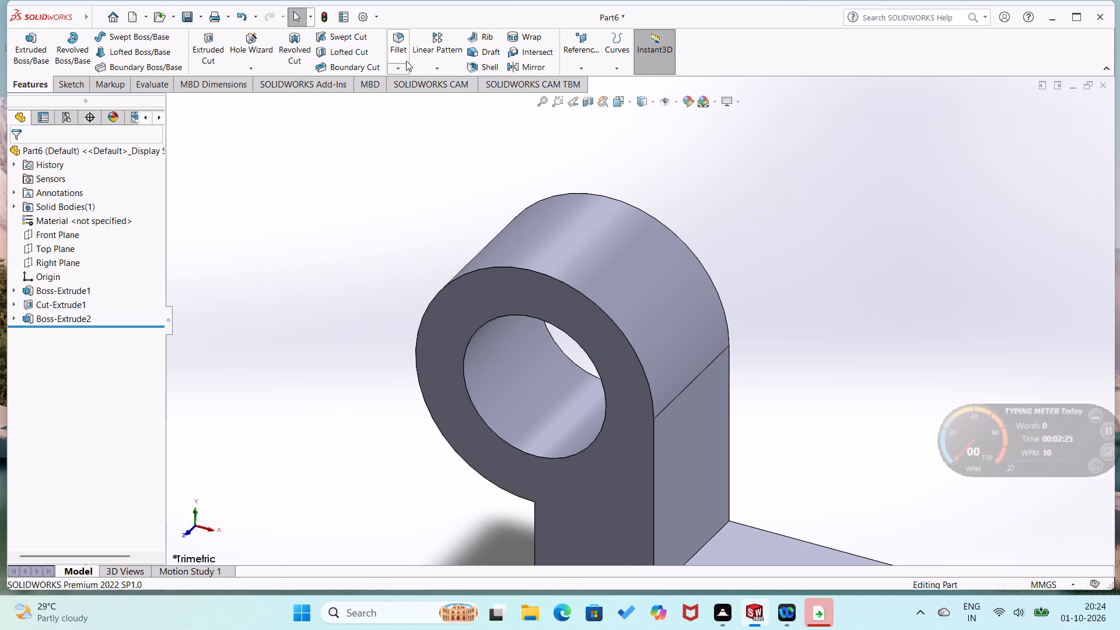
Create a reference plane offset 15 mm from the bracket's front face, with the offset flipped into the part.
{"action": "left_click", "coordinate": [576, 73]}
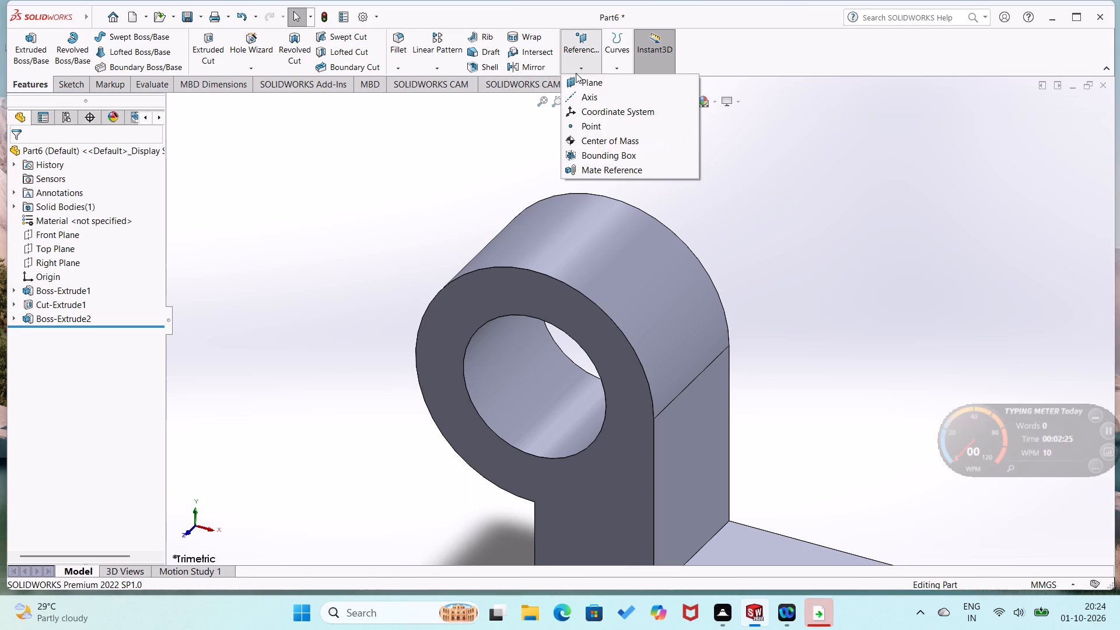
{"action": "left_click", "coordinate": [577, 86]}
{"action": "scroll", "coordinate": [508, 265], "scroll_direction": "up", "scroll_amount": 1}
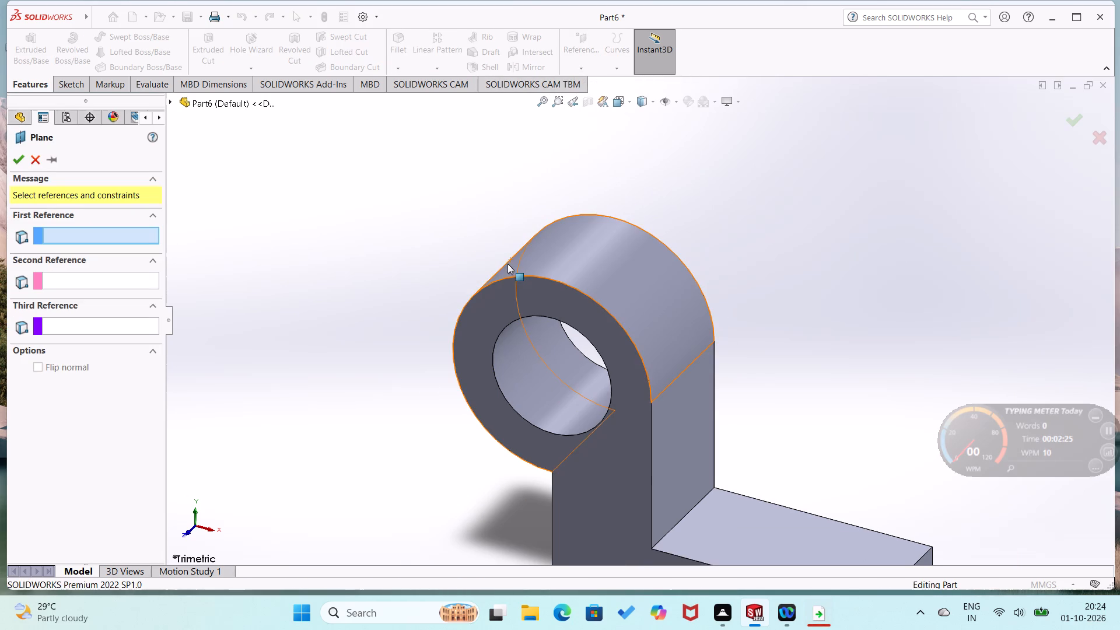
{"action": "left_click", "coordinate": [612, 493]}
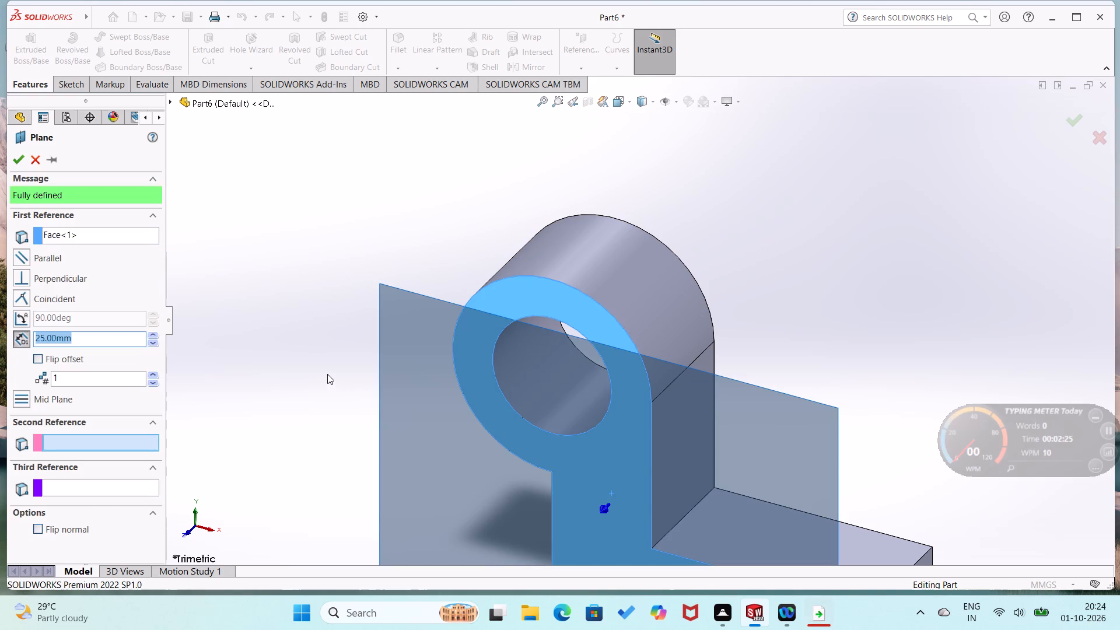
{"action": "type", "text": "15"}
{"action": "key", "text": "Return"}
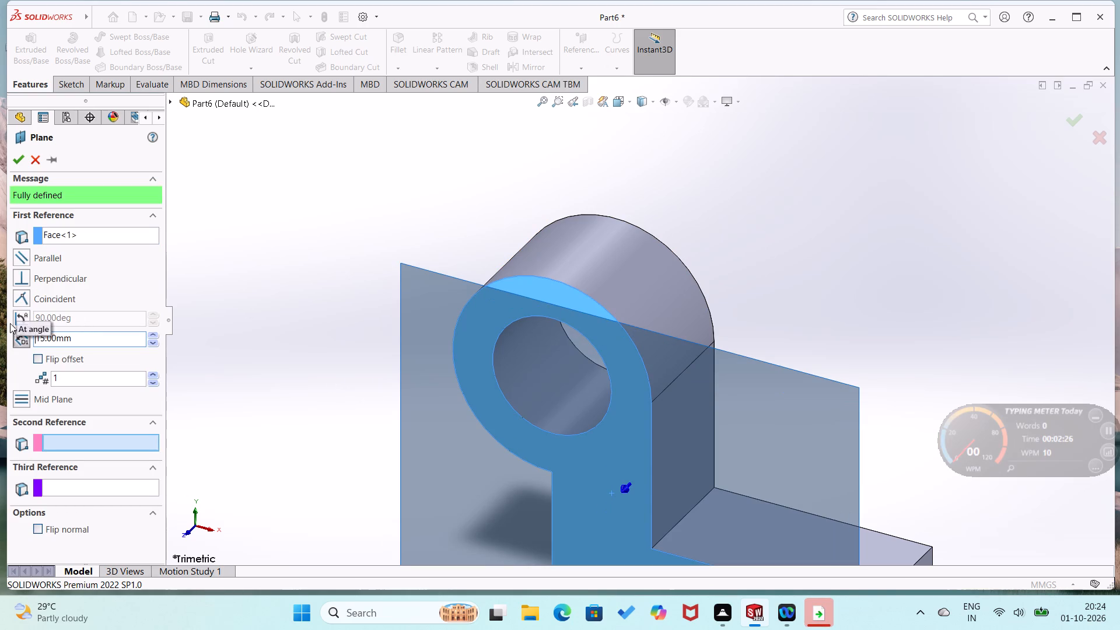
{"action": "left_click", "coordinate": [38, 362]}
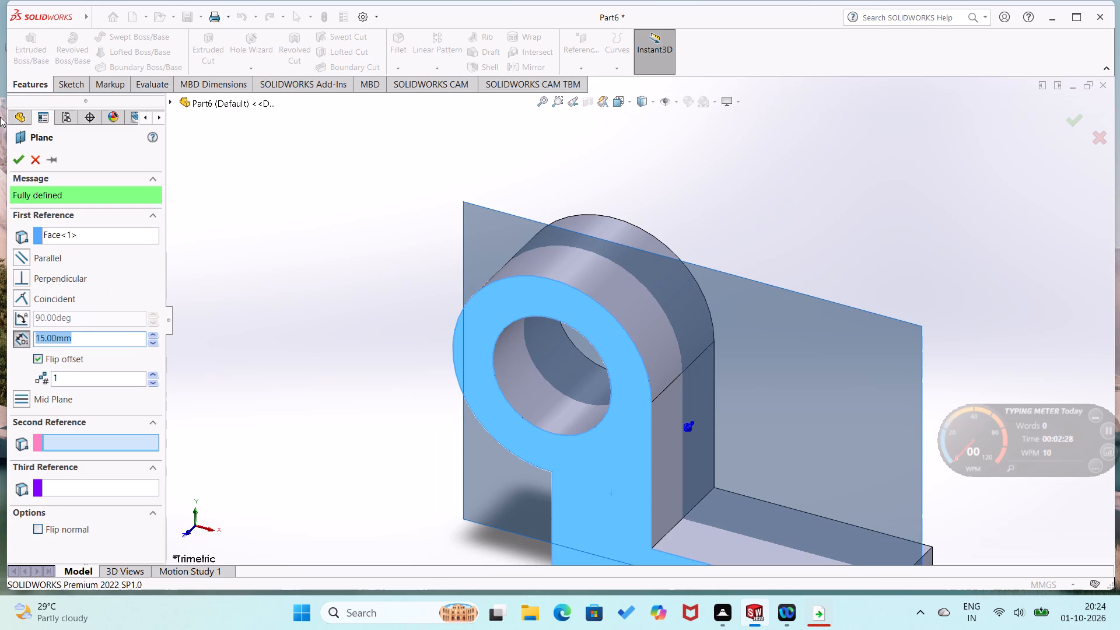
{"action": "left_click", "coordinate": [16, 163]}
{"action": "left_click", "coordinate": [202, 281]}
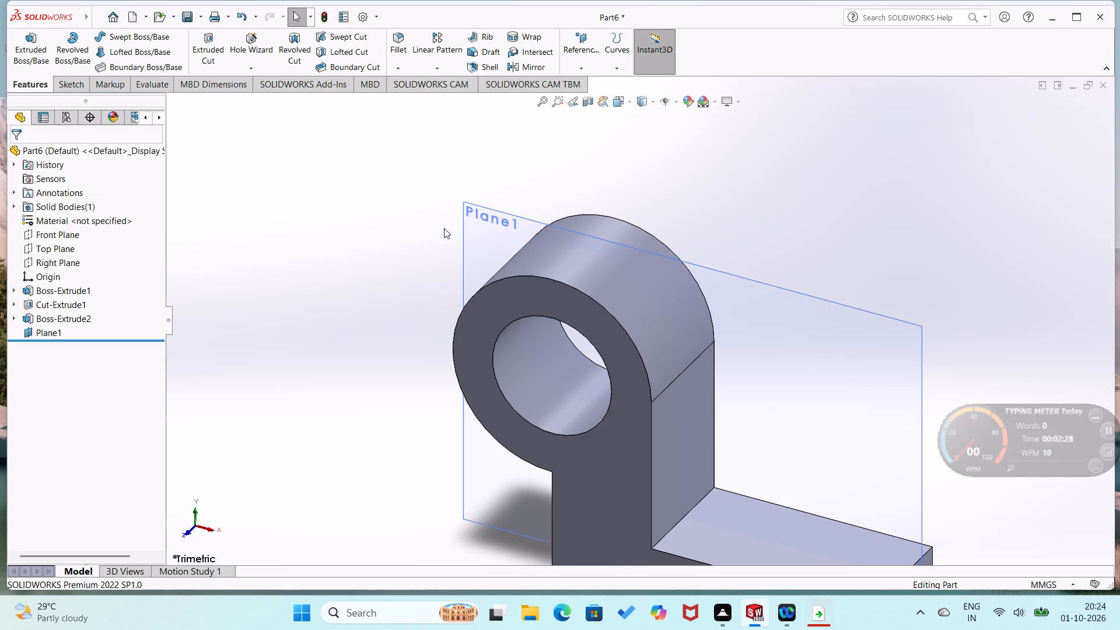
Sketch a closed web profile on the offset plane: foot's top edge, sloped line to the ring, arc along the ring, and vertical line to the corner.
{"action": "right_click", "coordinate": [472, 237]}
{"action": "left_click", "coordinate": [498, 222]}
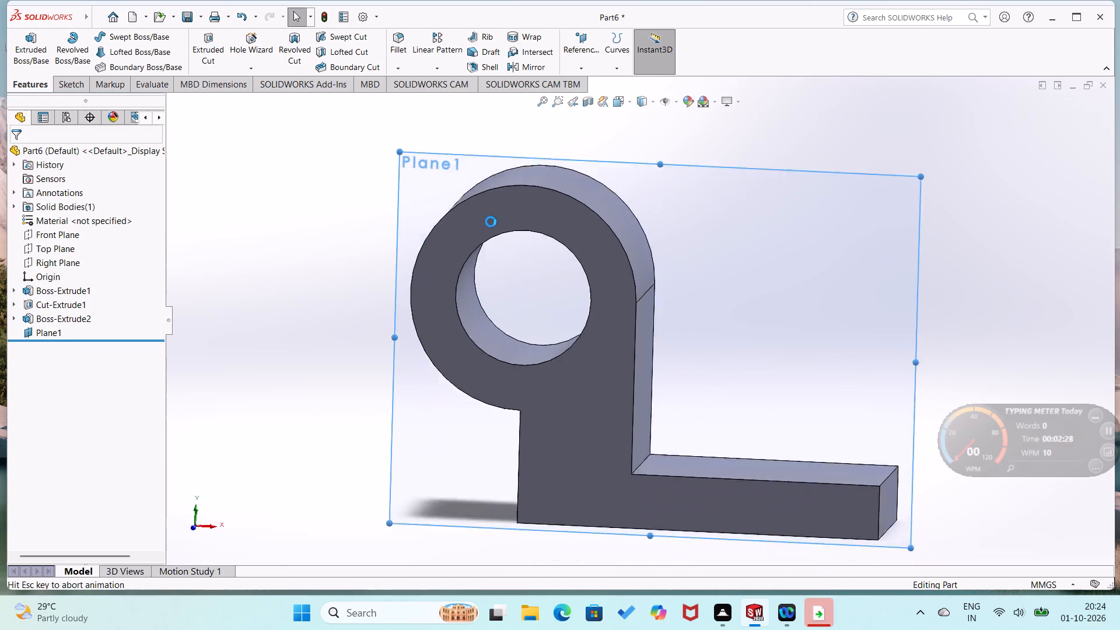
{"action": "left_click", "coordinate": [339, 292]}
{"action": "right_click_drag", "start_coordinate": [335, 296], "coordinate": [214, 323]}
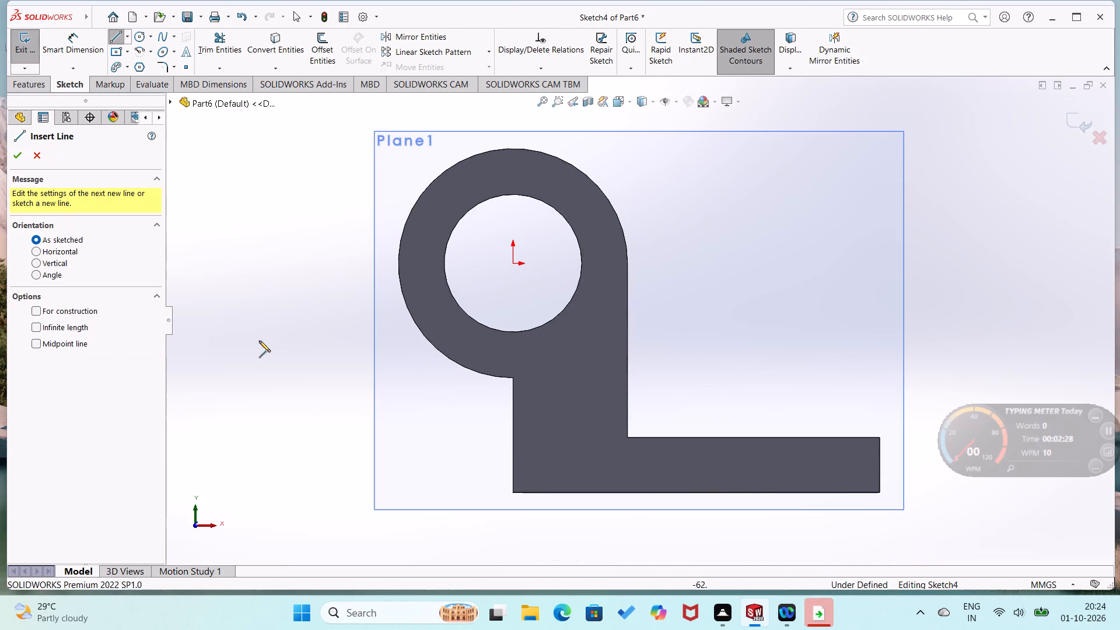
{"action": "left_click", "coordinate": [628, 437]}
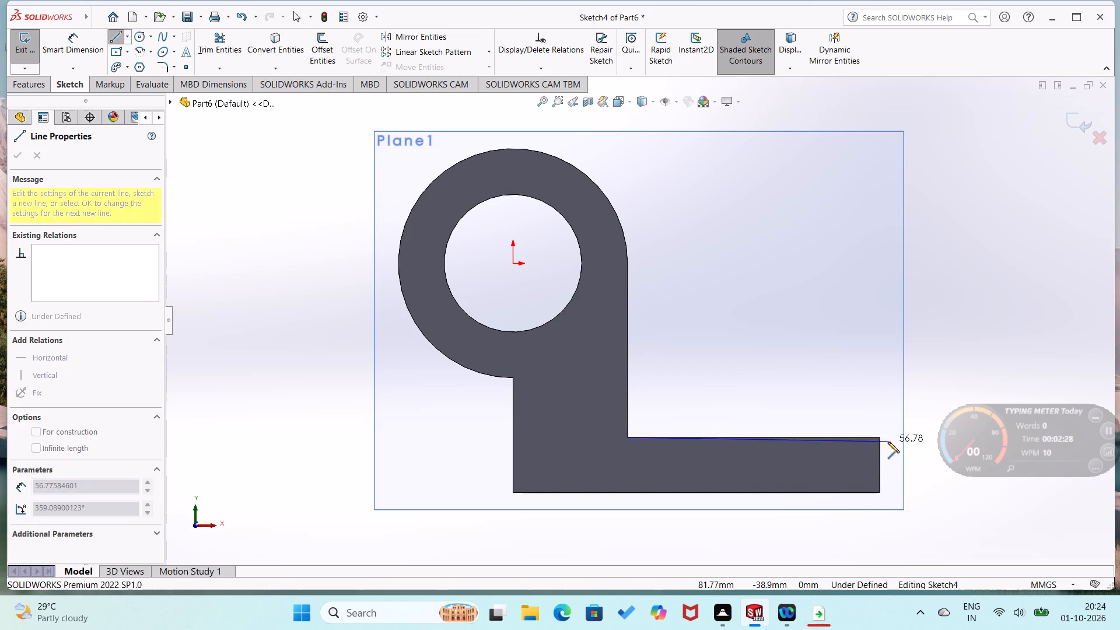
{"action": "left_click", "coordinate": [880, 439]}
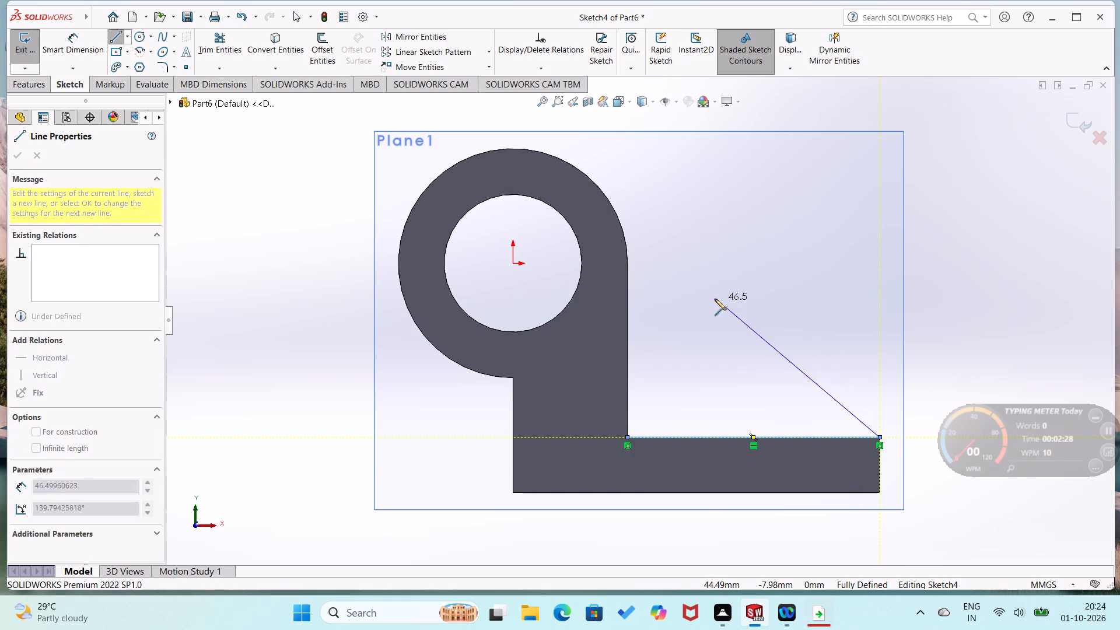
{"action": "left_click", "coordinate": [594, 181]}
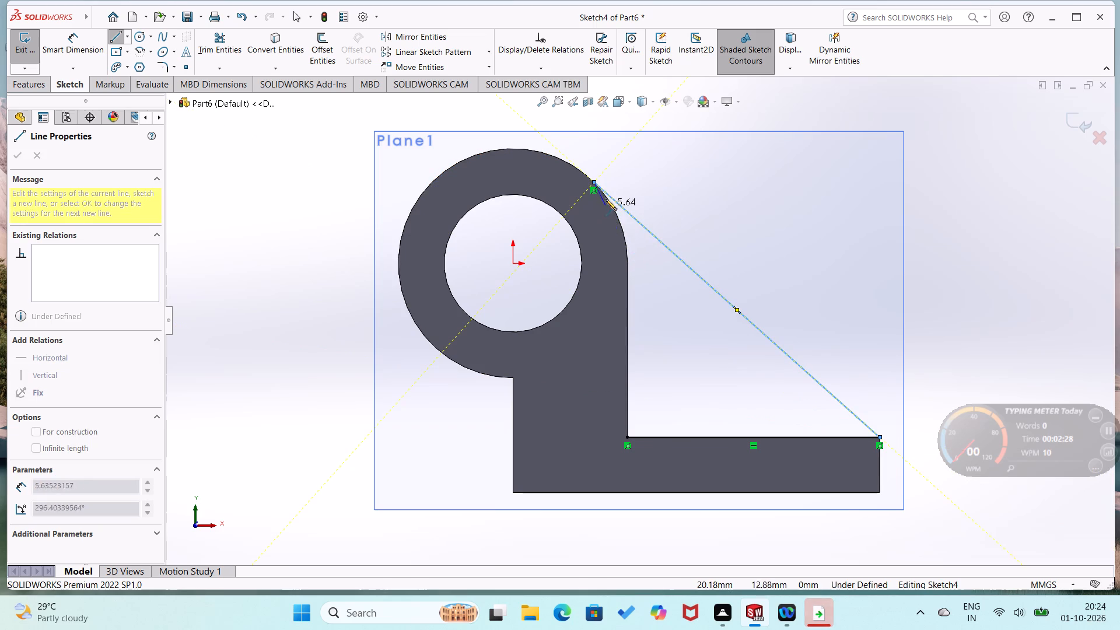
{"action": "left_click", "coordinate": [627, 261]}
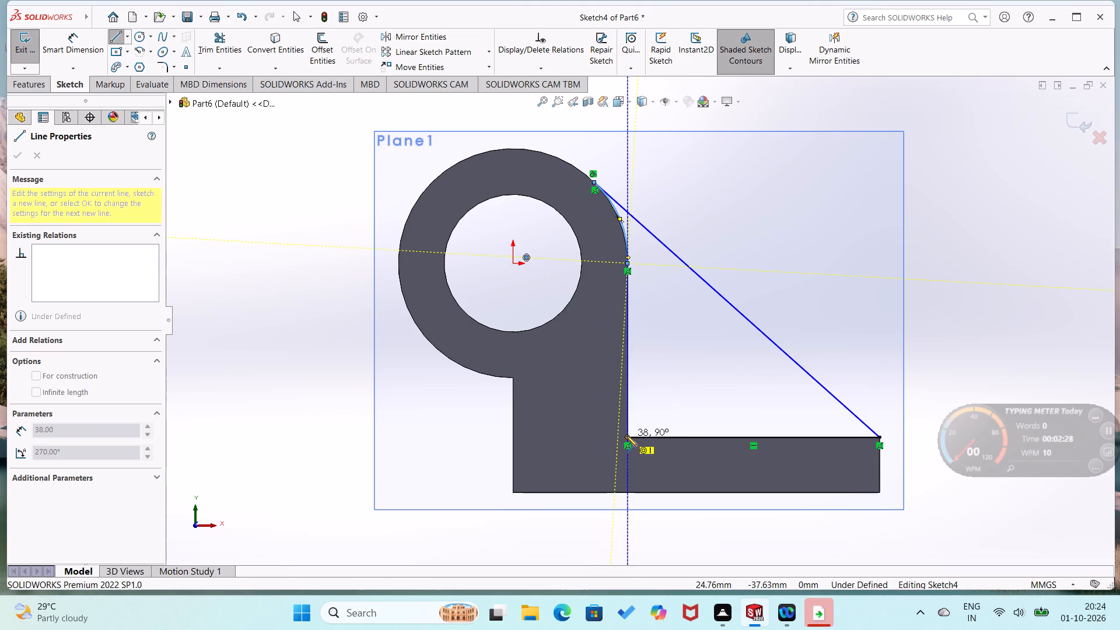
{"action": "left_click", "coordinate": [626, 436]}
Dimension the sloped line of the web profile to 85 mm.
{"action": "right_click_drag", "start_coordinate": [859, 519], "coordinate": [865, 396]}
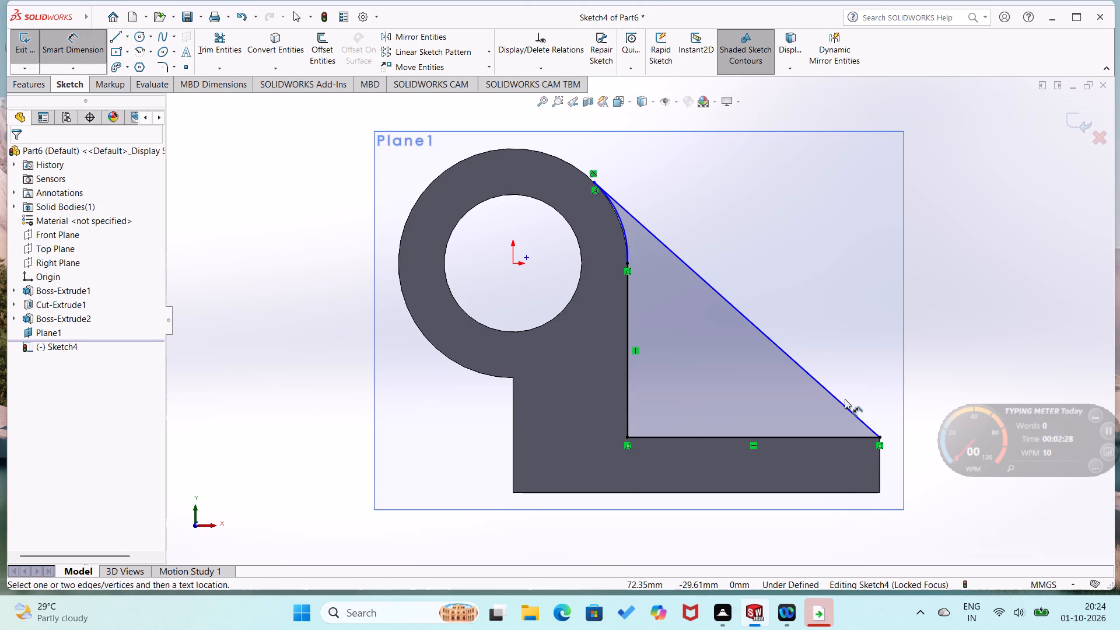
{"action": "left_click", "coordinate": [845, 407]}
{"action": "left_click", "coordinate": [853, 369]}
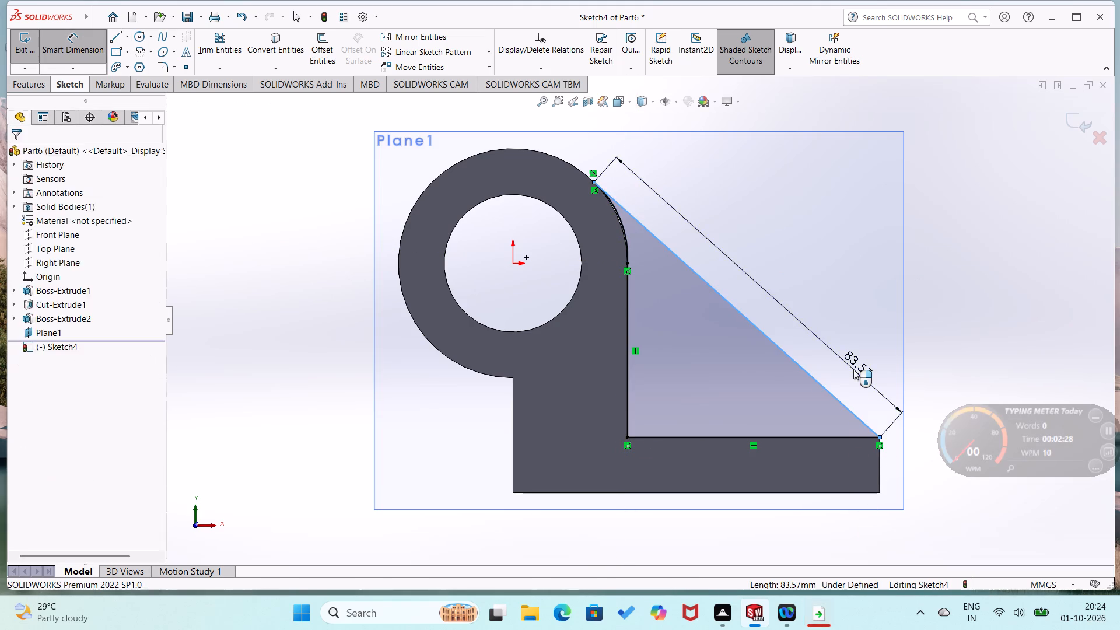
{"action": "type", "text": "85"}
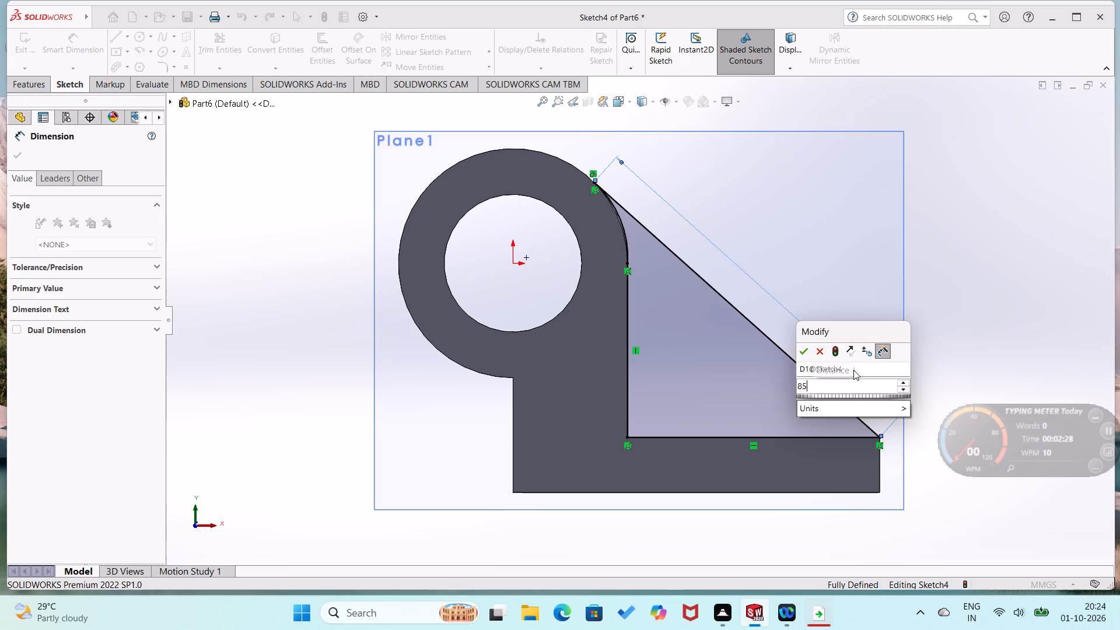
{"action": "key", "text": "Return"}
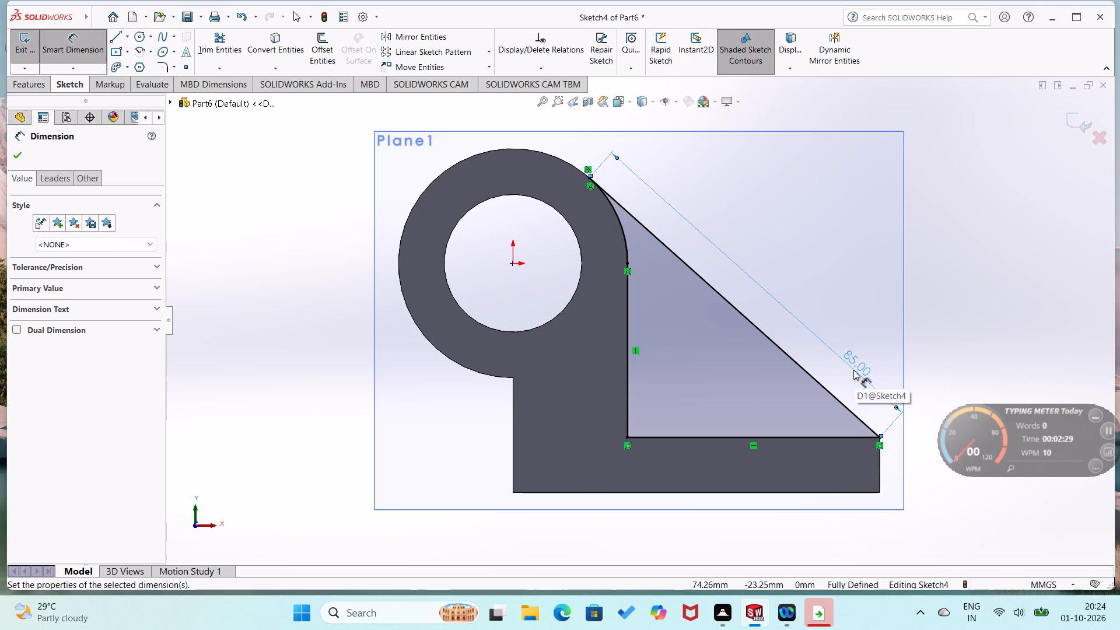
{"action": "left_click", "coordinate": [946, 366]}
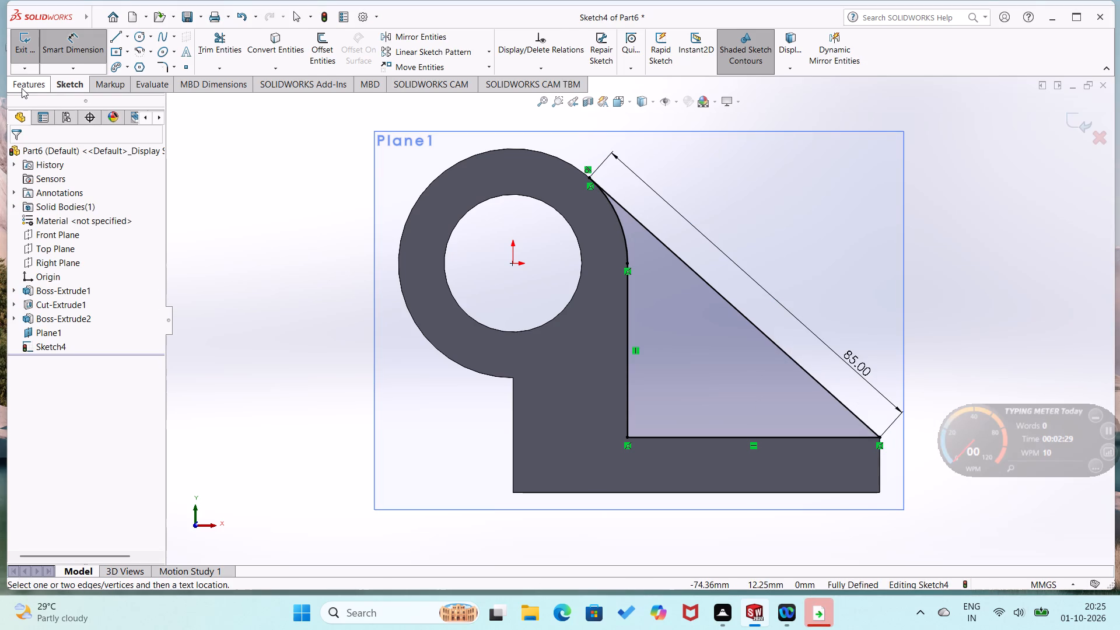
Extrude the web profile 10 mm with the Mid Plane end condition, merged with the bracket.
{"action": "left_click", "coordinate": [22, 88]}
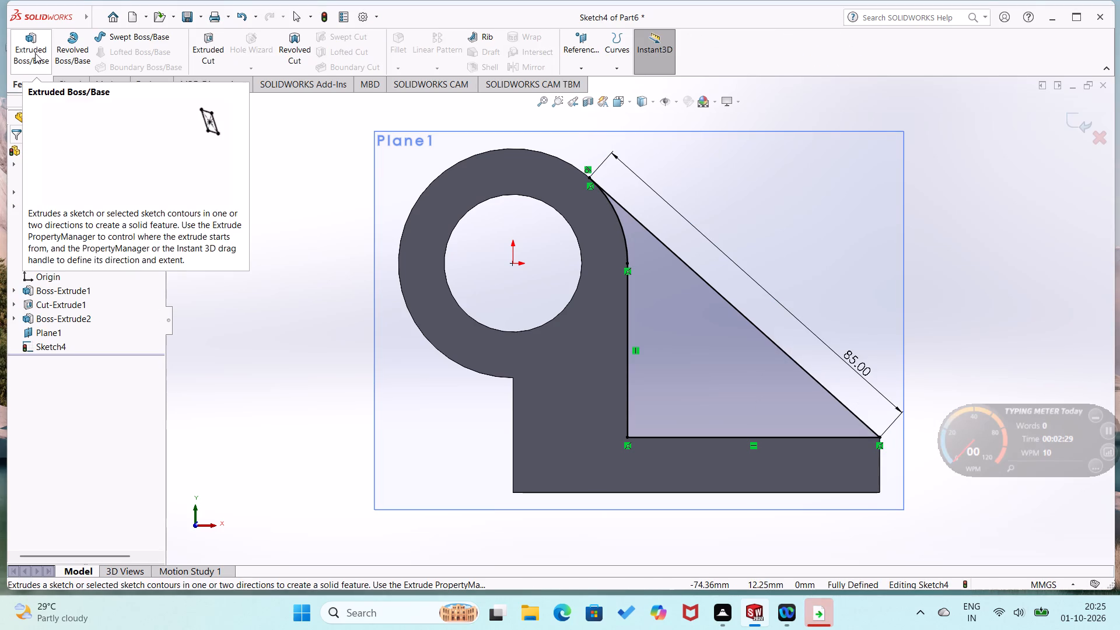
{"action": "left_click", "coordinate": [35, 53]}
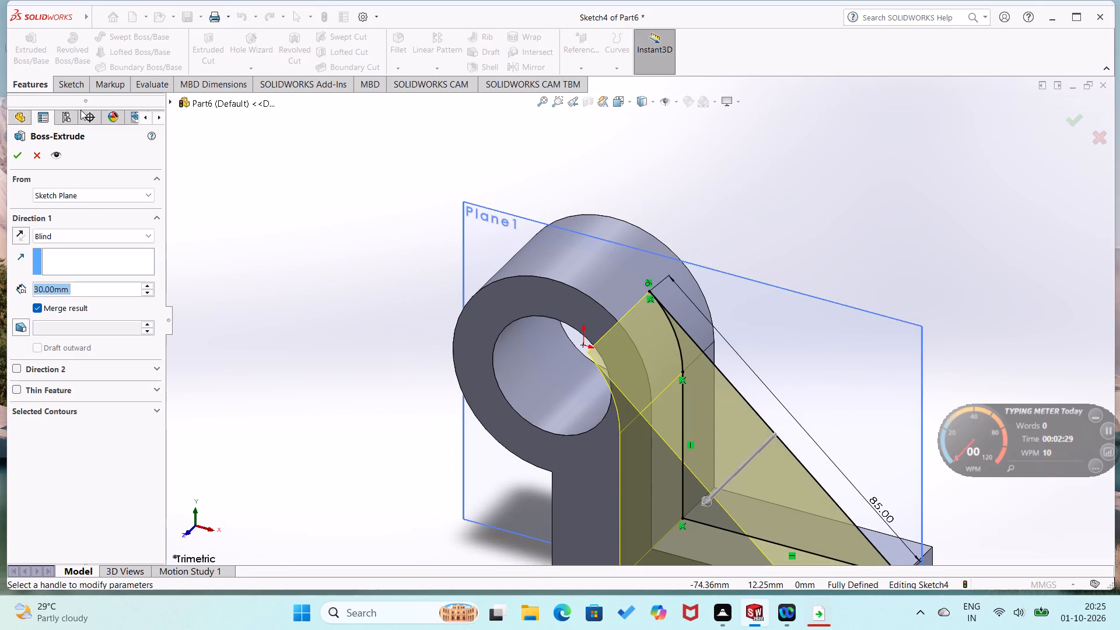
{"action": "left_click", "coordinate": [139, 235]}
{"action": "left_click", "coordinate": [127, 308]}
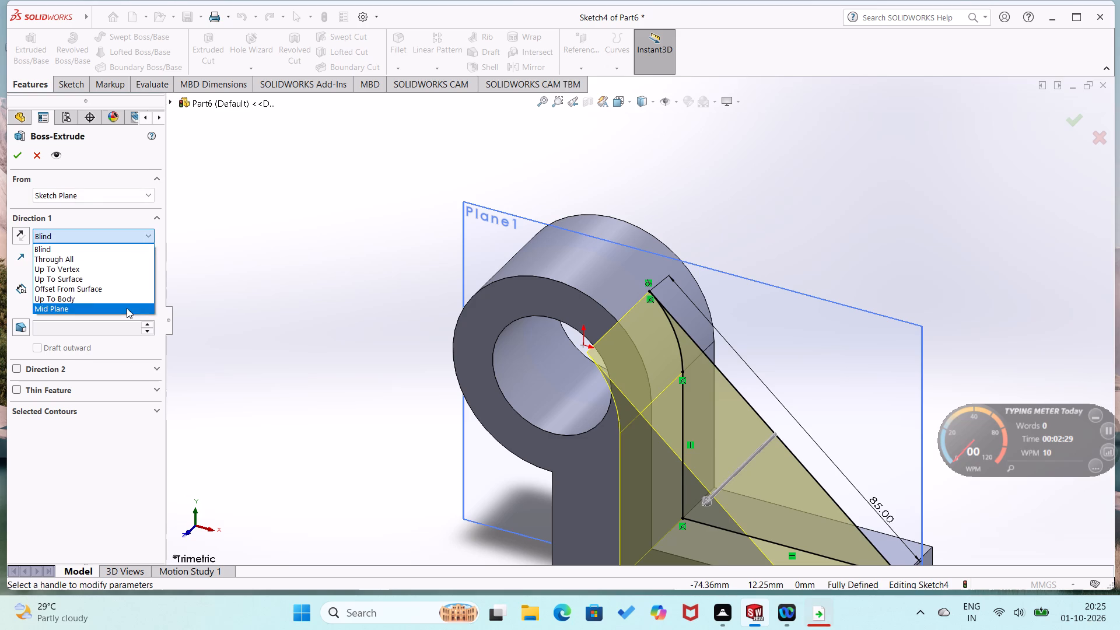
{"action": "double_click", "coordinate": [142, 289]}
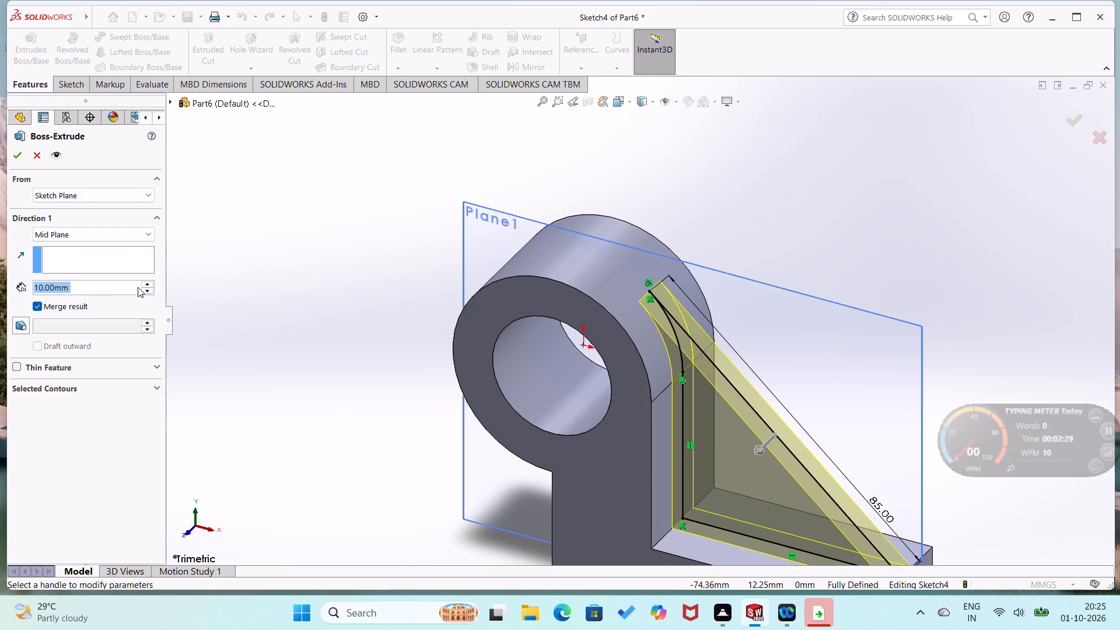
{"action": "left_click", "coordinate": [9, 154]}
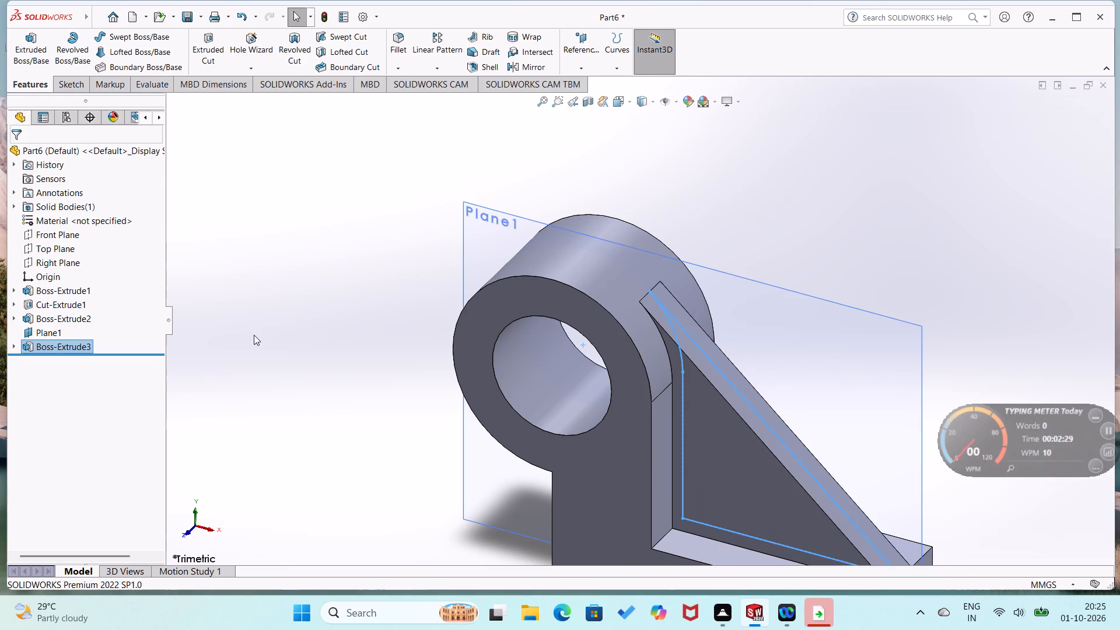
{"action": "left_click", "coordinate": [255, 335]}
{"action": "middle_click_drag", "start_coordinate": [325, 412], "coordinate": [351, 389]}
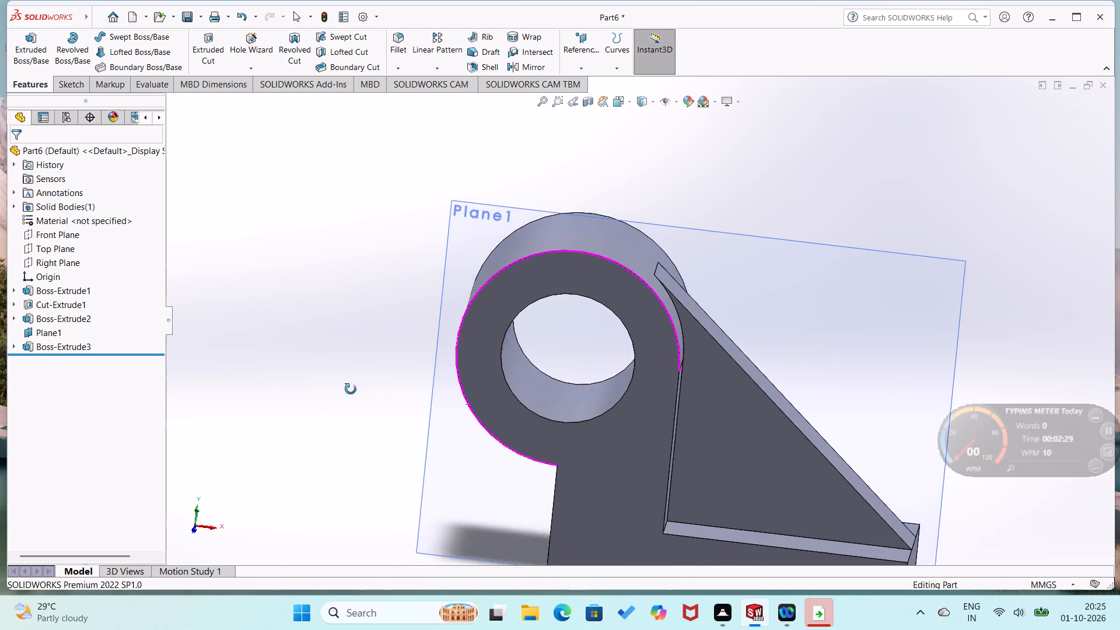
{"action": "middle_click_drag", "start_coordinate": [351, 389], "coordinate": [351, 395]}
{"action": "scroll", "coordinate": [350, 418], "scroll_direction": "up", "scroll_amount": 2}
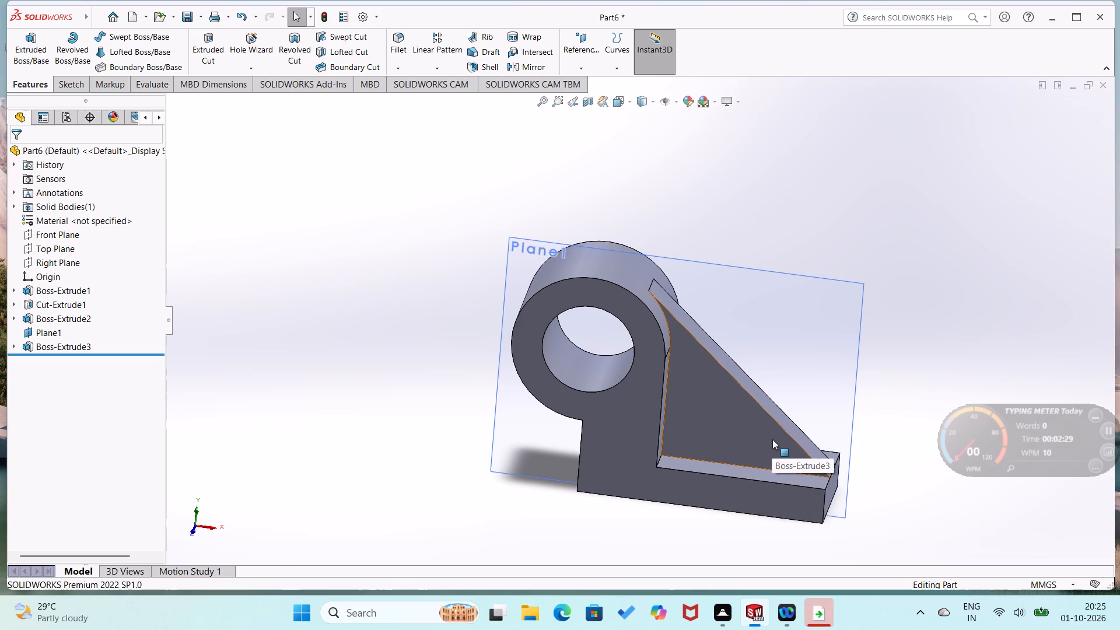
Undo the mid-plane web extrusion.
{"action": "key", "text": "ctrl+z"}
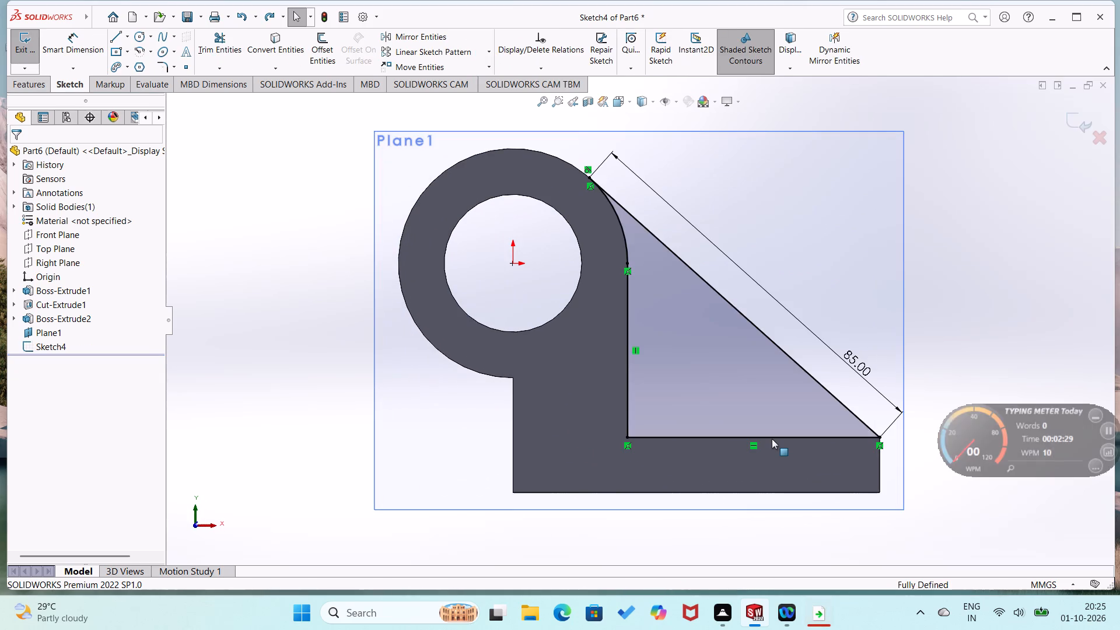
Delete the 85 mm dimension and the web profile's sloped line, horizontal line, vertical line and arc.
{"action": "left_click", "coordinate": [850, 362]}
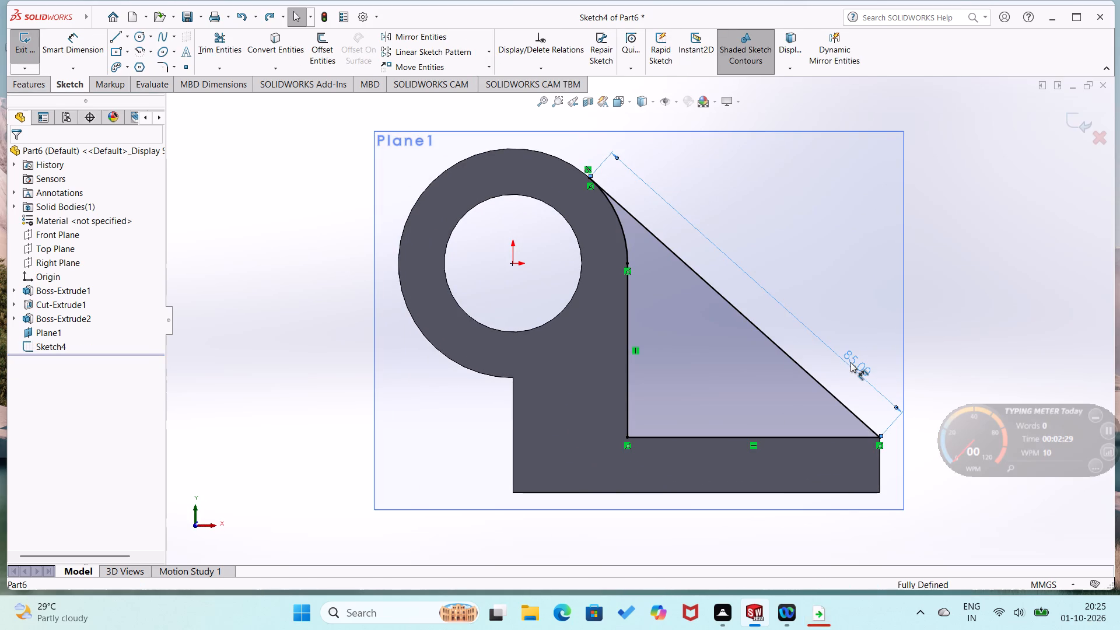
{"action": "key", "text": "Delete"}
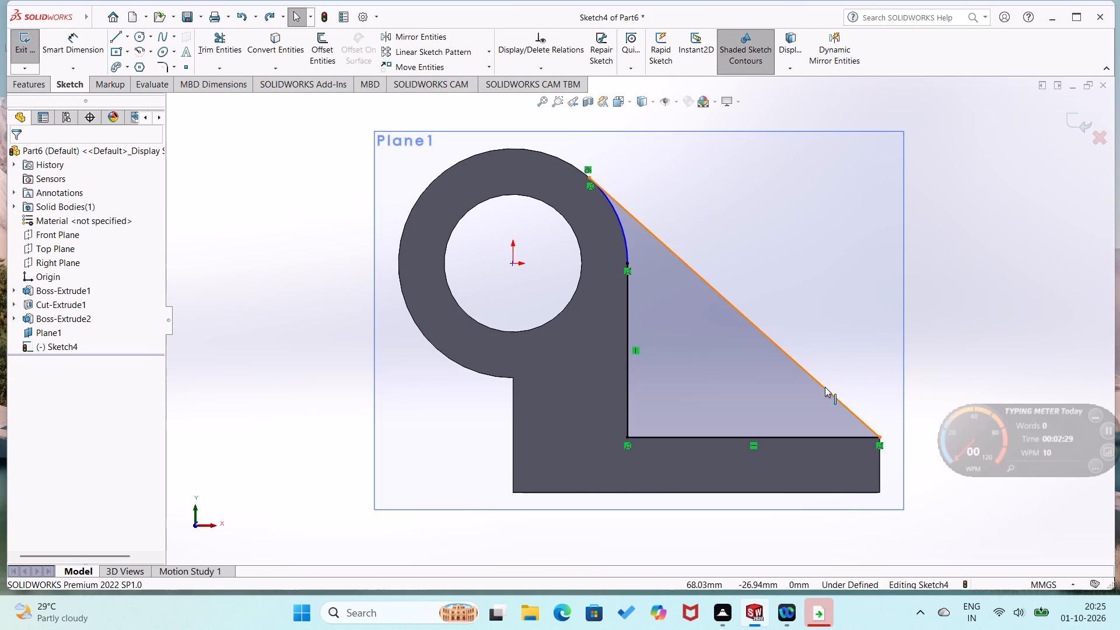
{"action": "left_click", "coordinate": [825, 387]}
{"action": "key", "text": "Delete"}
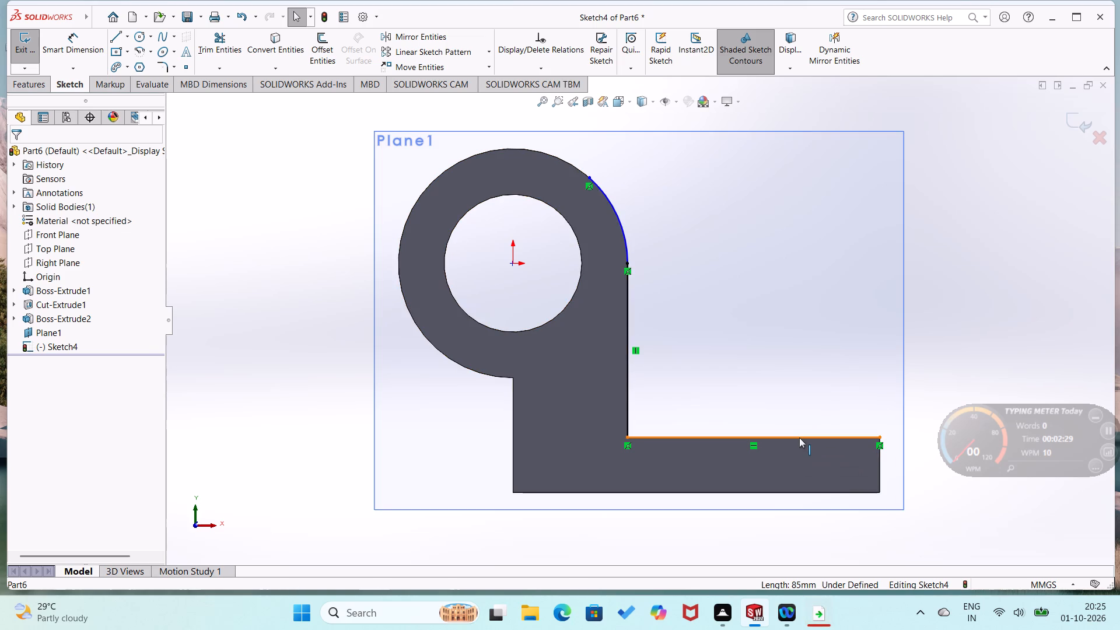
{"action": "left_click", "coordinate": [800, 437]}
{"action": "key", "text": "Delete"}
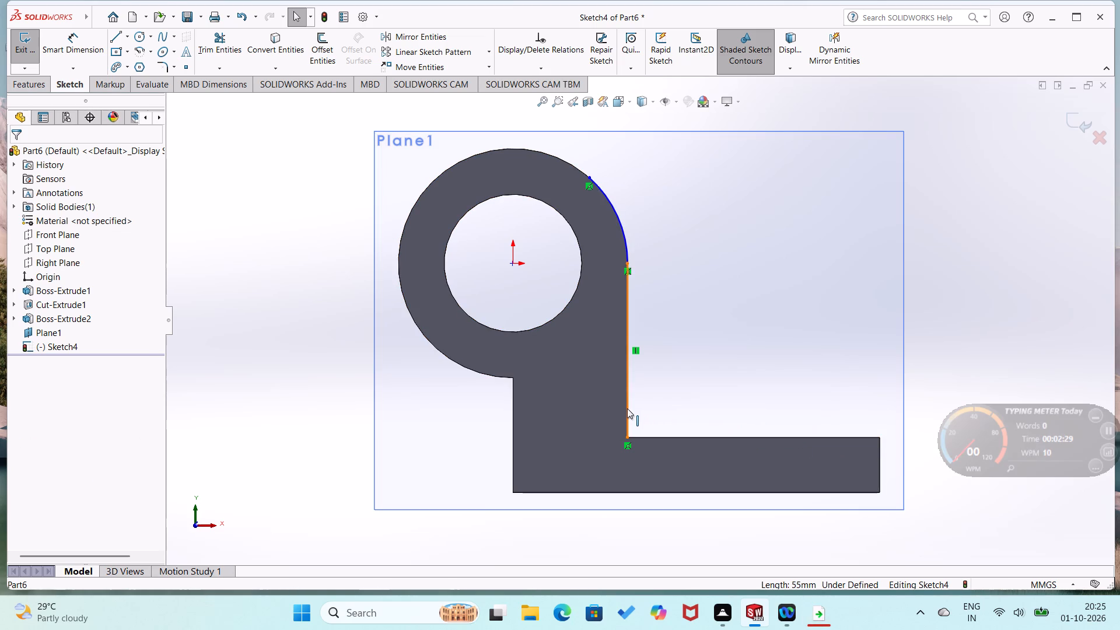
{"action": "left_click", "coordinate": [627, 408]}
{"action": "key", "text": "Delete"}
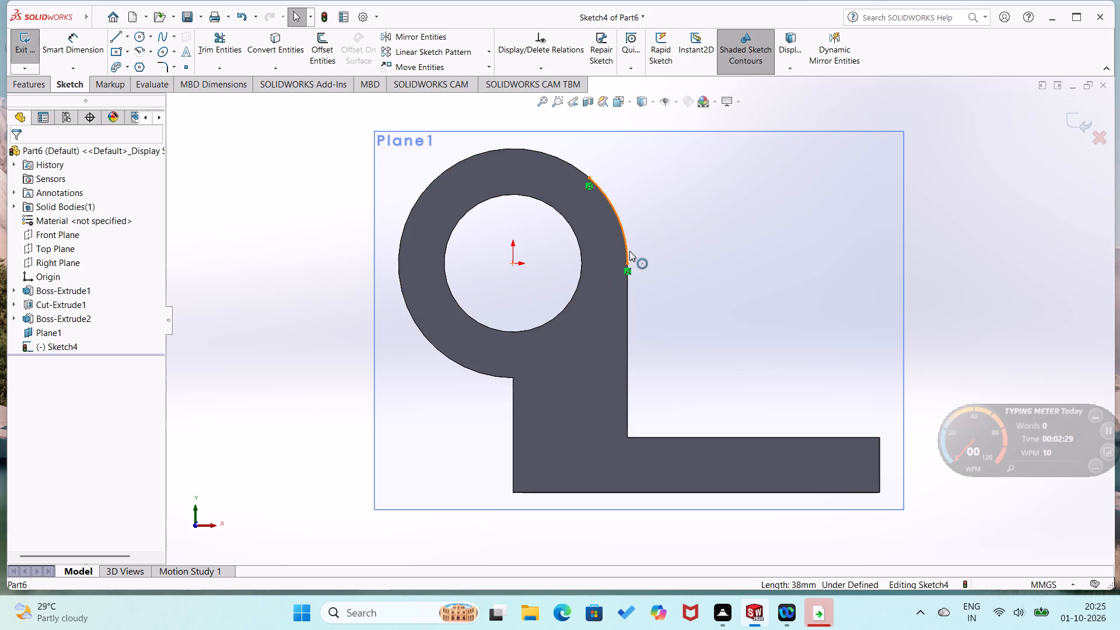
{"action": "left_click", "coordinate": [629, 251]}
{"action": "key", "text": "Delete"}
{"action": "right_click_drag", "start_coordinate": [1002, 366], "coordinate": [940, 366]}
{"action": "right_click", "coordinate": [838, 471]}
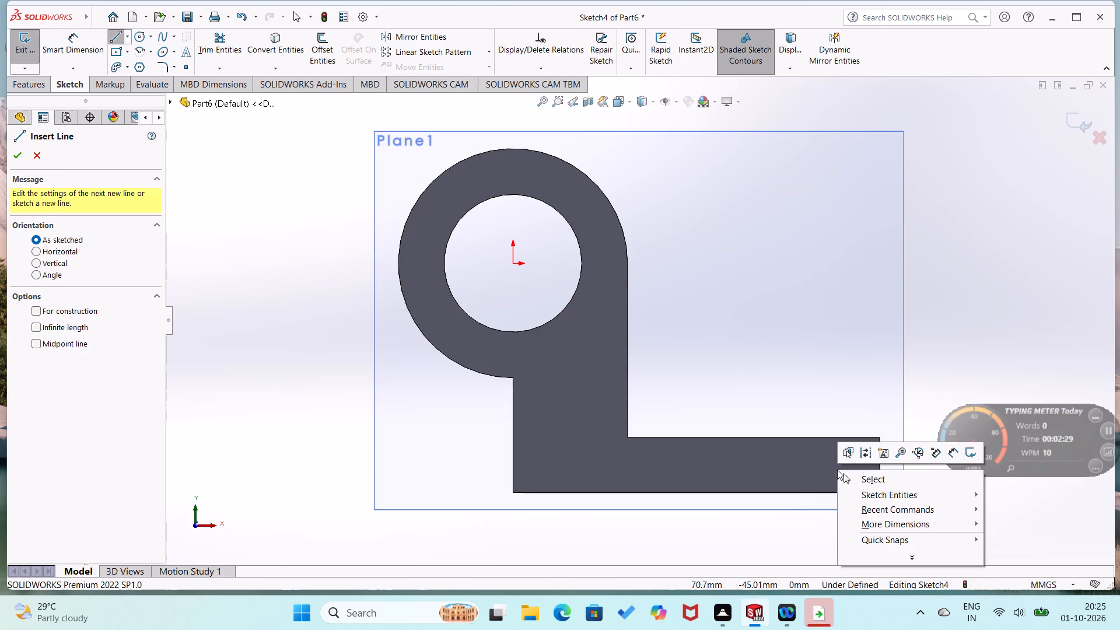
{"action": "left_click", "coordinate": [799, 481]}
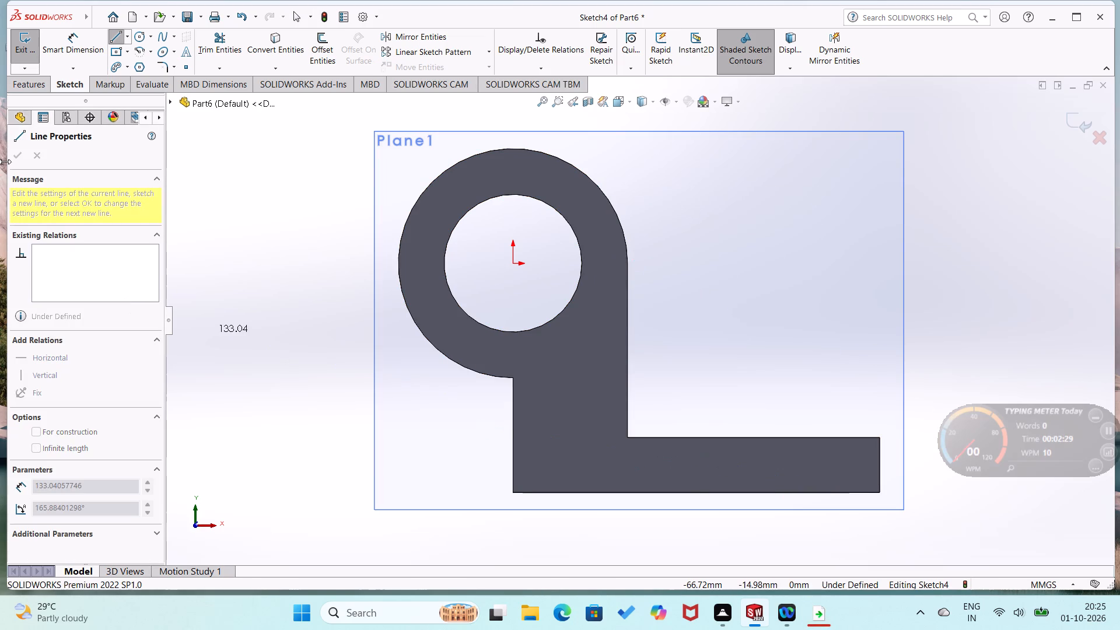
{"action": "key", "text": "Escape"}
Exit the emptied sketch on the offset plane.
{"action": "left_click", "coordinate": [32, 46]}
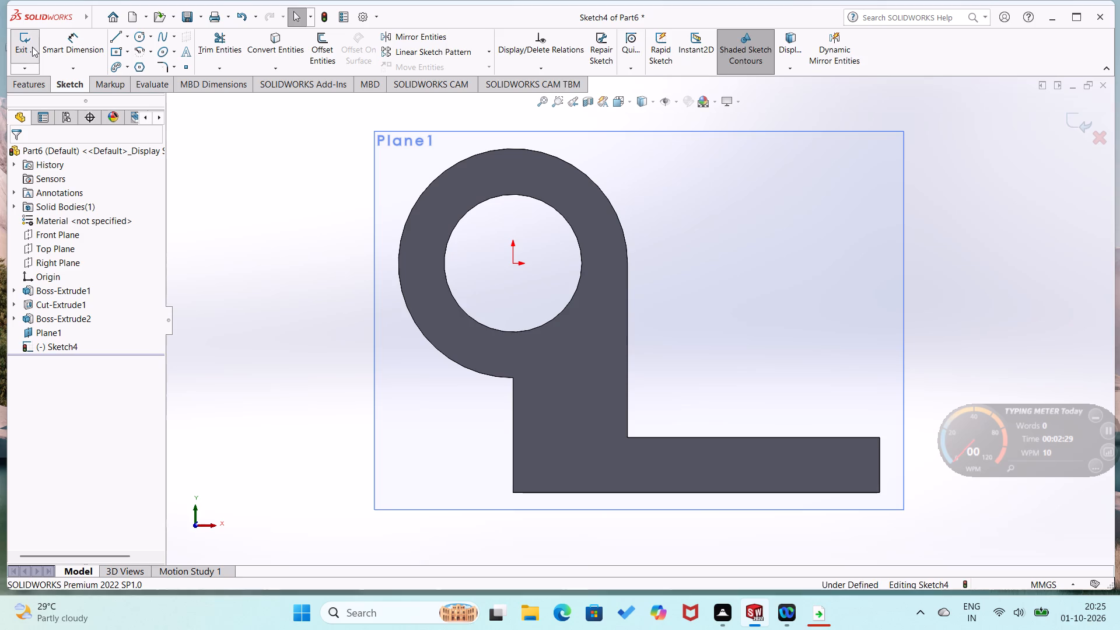
Sketch a closed rectangle about 20.6 mm long on the bracket's front face, extending outward from the foot's free end at the foot's full thickness.
{"action": "right_click", "coordinate": [570, 407]}
{"action": "left_click", "coordinate": [596, 335]}
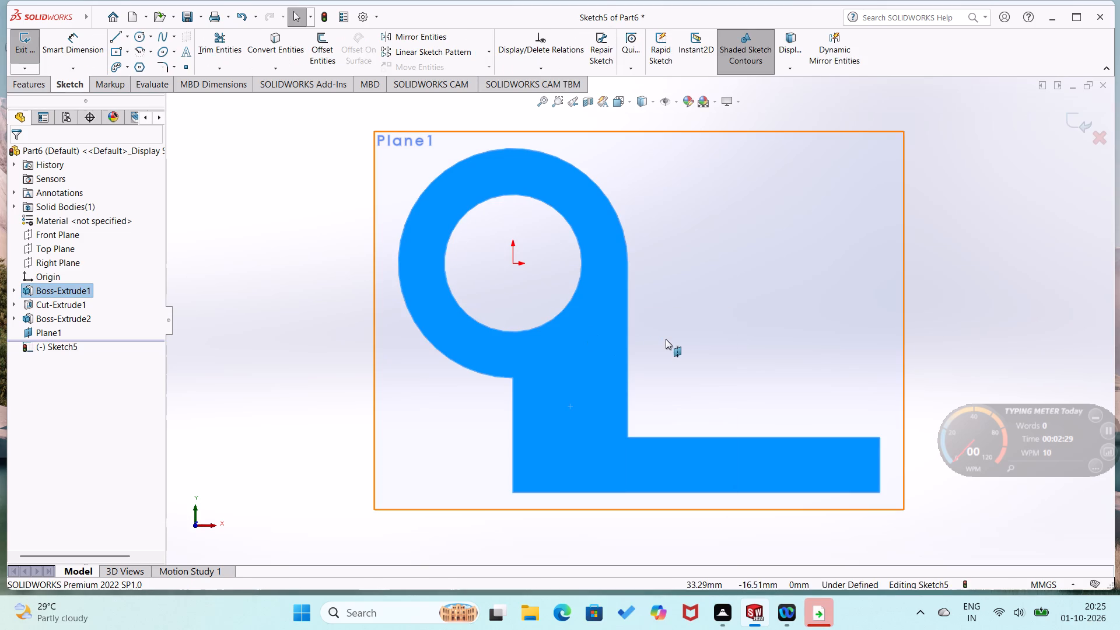
{"action": "key", "text": "Escape"}
{"action": "right_click_drag", "start_coordinate": [811, 304], "coordinate": [759, 321]}
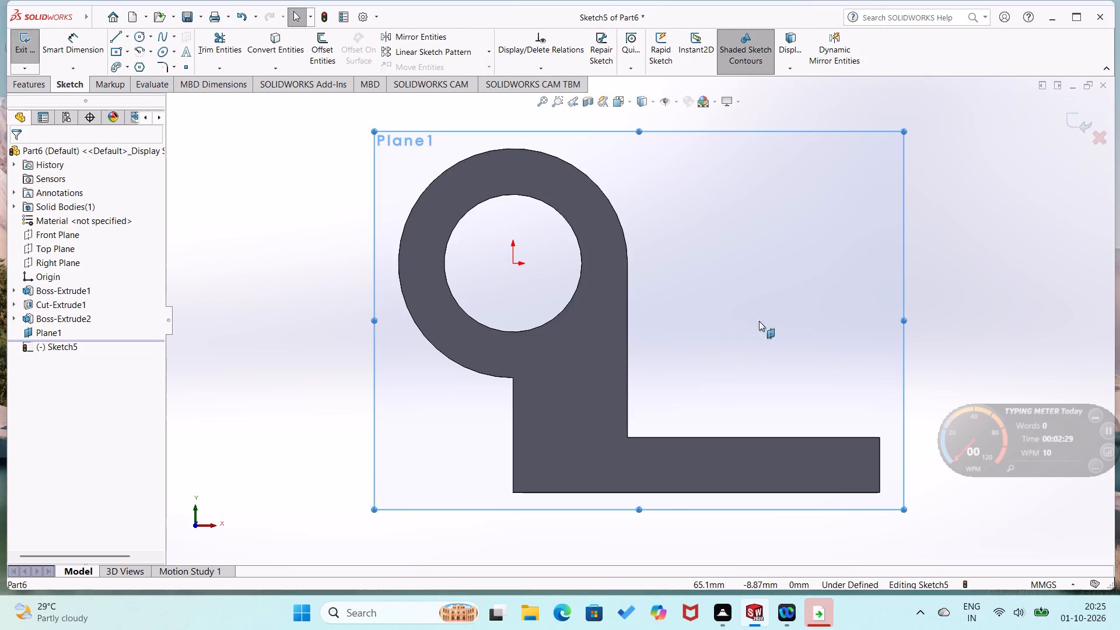
{"action": "right_click_drag", "start_coordinate": [759, 321], "coordinate": [738, 323]}
{"action": "left_click", "coordinate": [878, 494]}
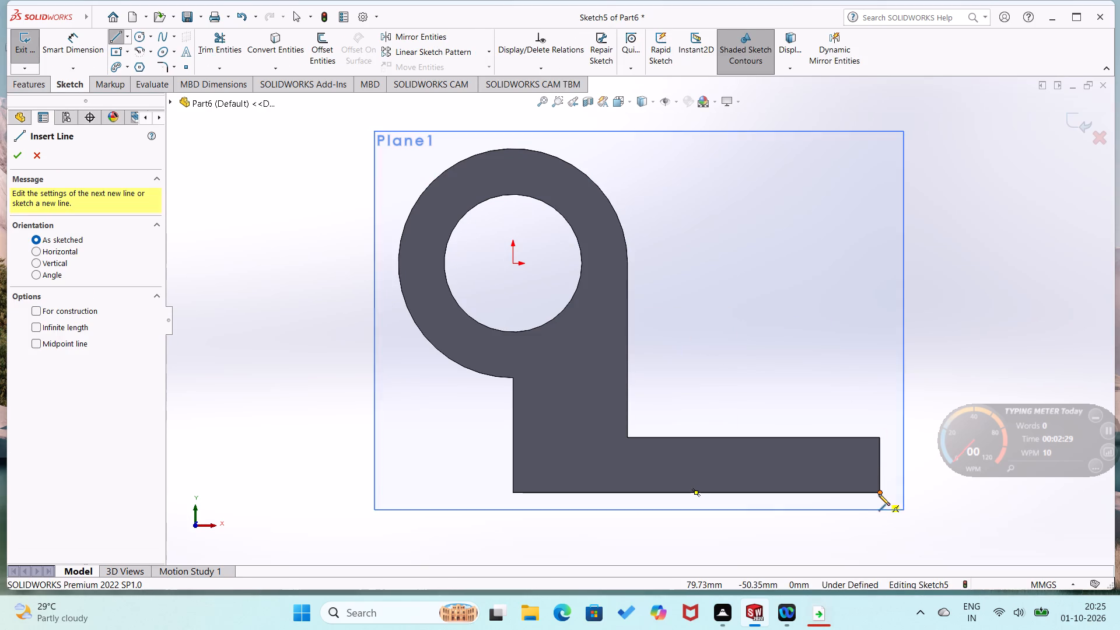
{"action": "left_click", "coordinate": [974, 491]}
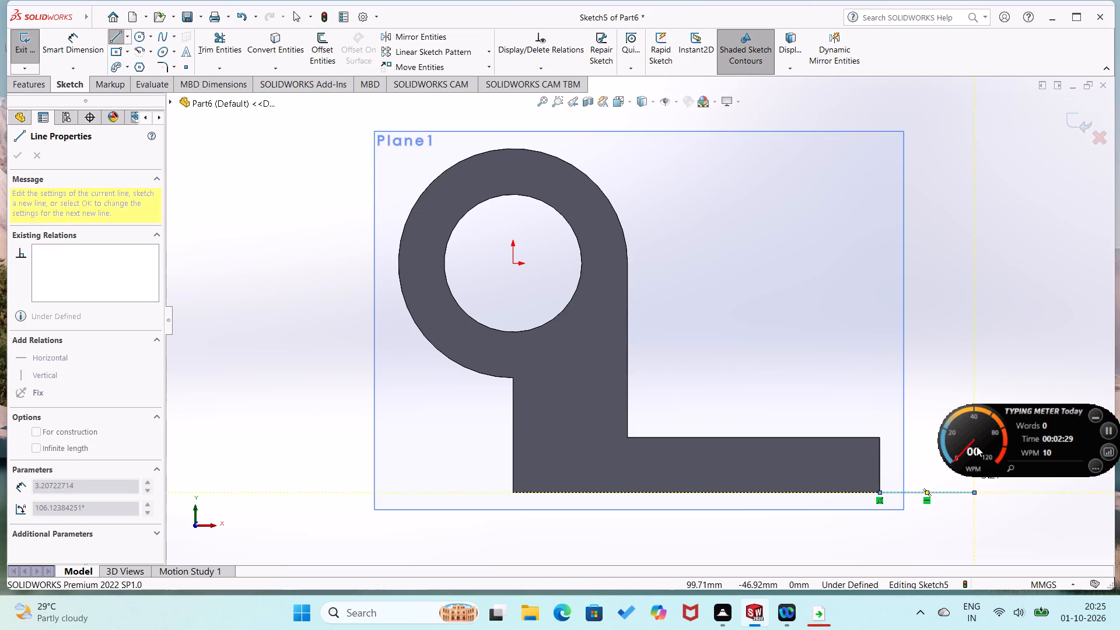
{"action": "scroll", "coordinate": [977, 446], "scroll_direction": "up", "scroll_amount": 2}
{"action": "scroll", "coordinate": [925, 455], "scroll_direction": "up", "scroll_amount": 2}
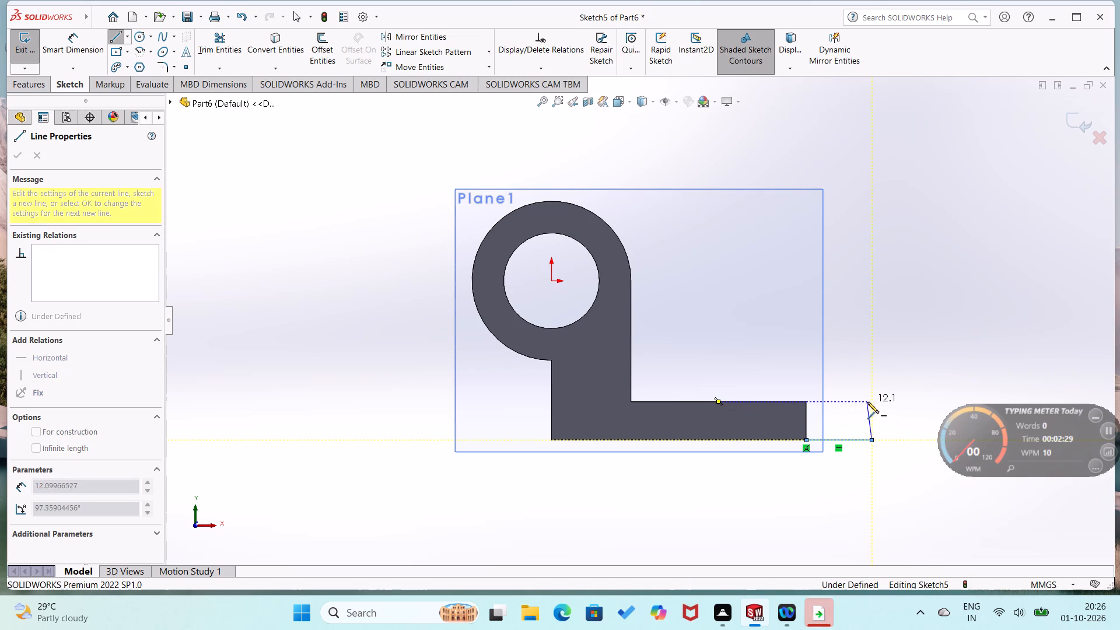
{"action": "left_click", "coordinate": [871, 404]}
{"action": "left_click", "coordinate": [807, 401]}
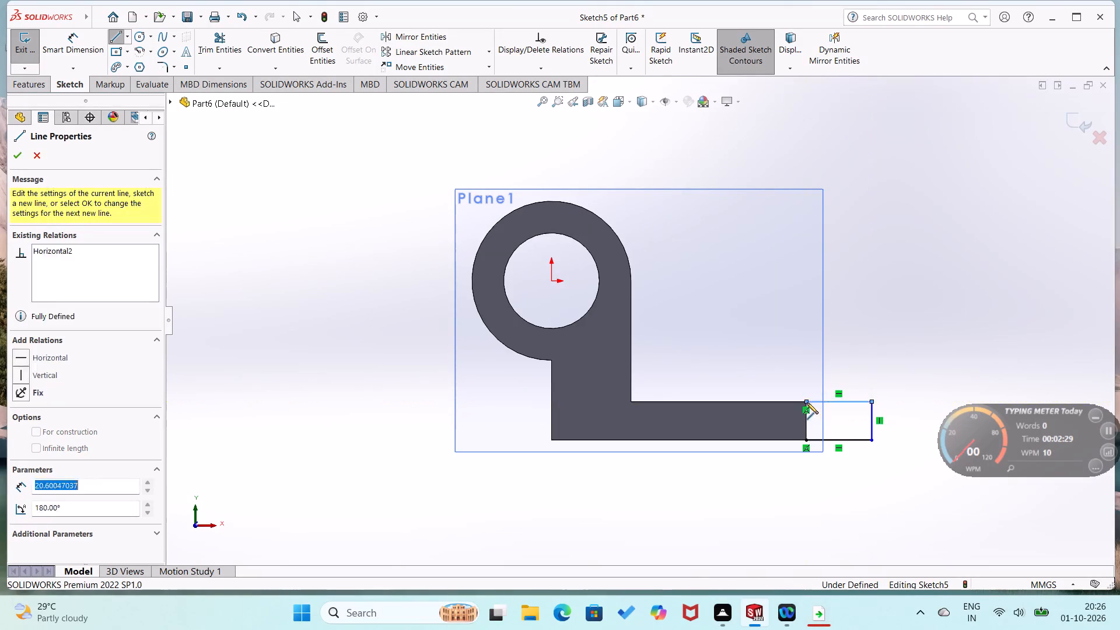
{"action": "left_click", "coordinate": [806, 440]}
Dimension the length of the rectangle at the foot's free end to 30 mm.
{"action": "right_click_drag", "start_coordinate": [800, 500], "coordinate": [811, 379]}
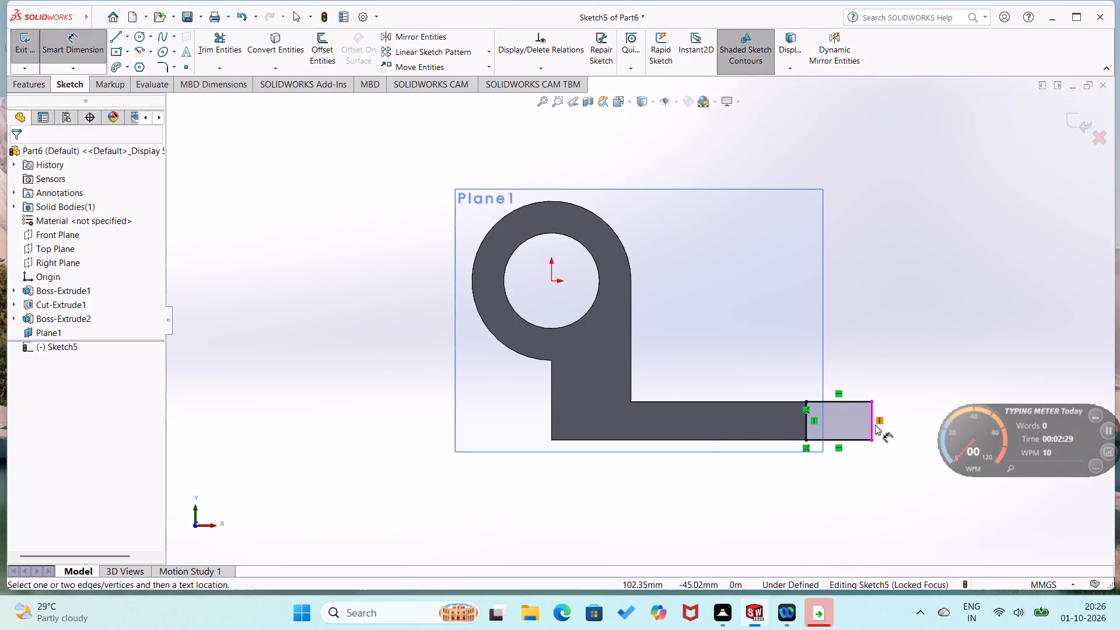
{"action": "left_click", "coordinate": [856, 400]}
{"action": "left_click", "coordinate": [857, 381]}
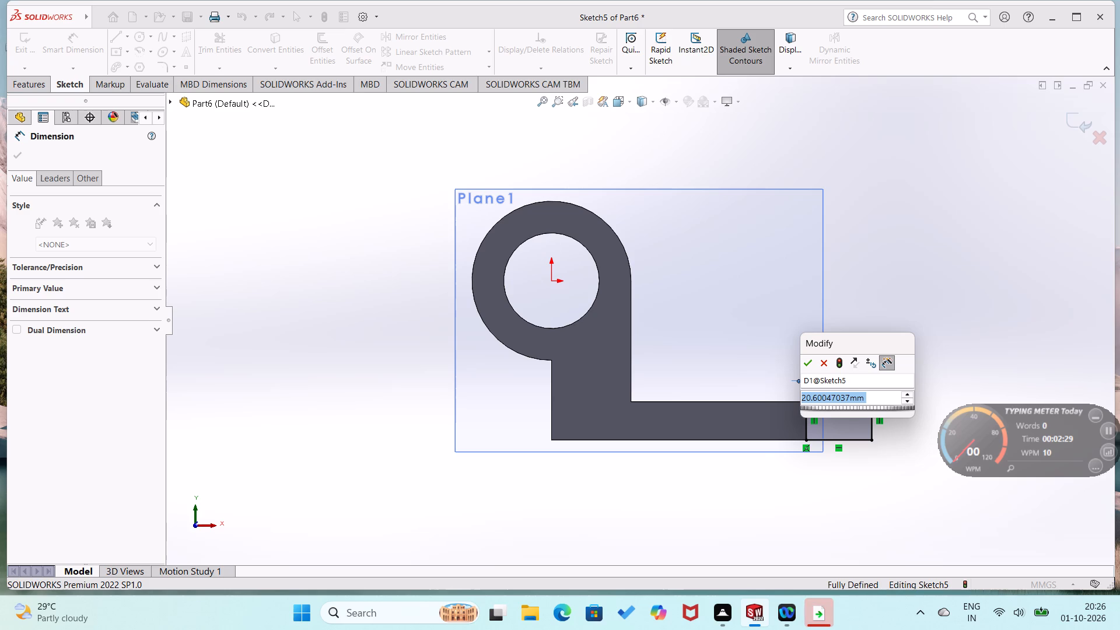
{"action": "type", "text": "30"}
{"action": "key", "text": "Return"}
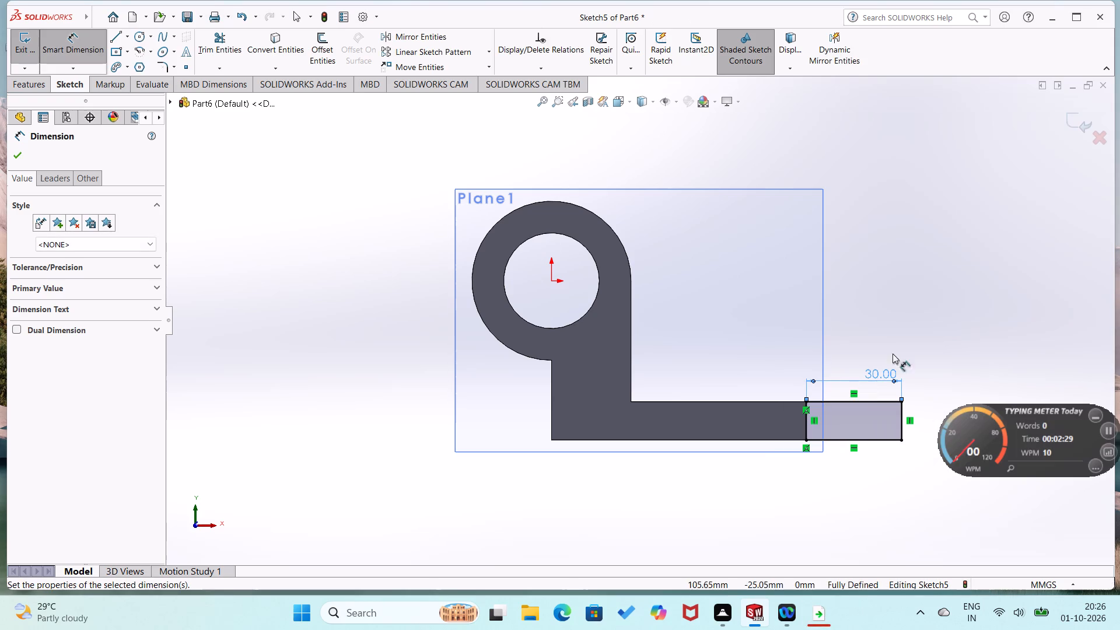
{"action": "left_click", "coordinate": [908, 337]}
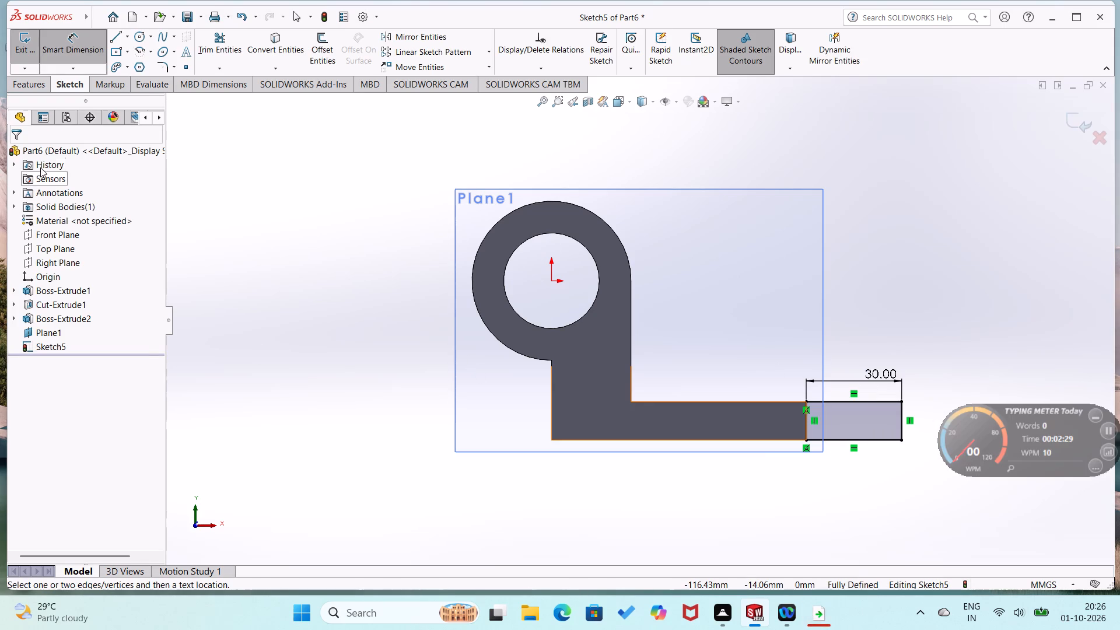
Extrude the 30 mm rectangle Through All in the reversed direction, across the foot's full width, with Merge result on.
{"action": "left_click", "coordinate": [34, 80]}
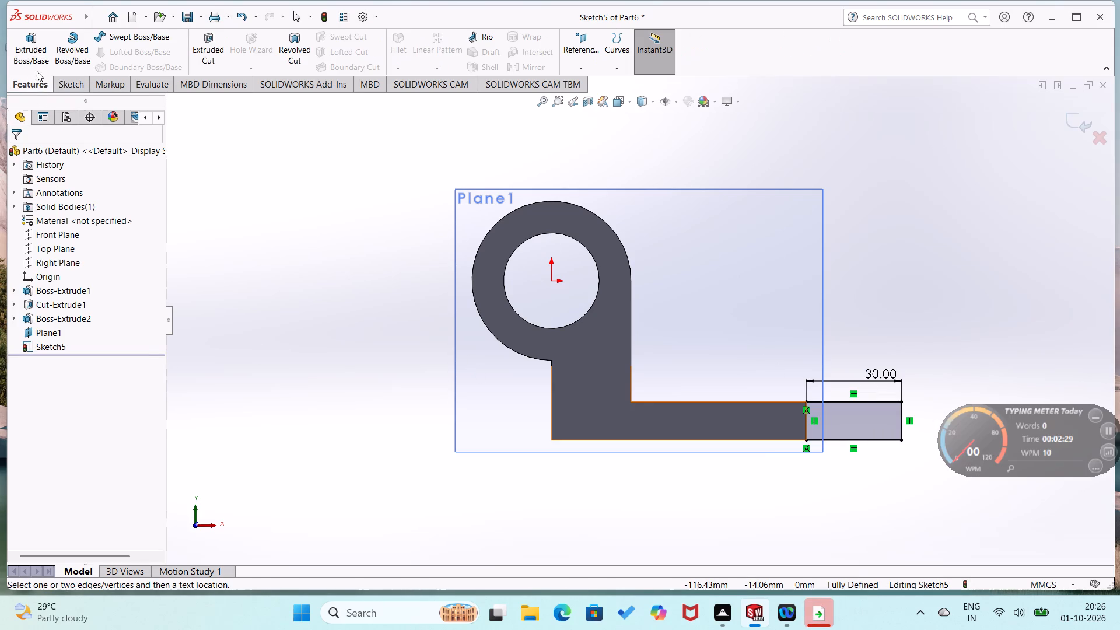
{"action": "left_click", "coordinate": [23, 55]}
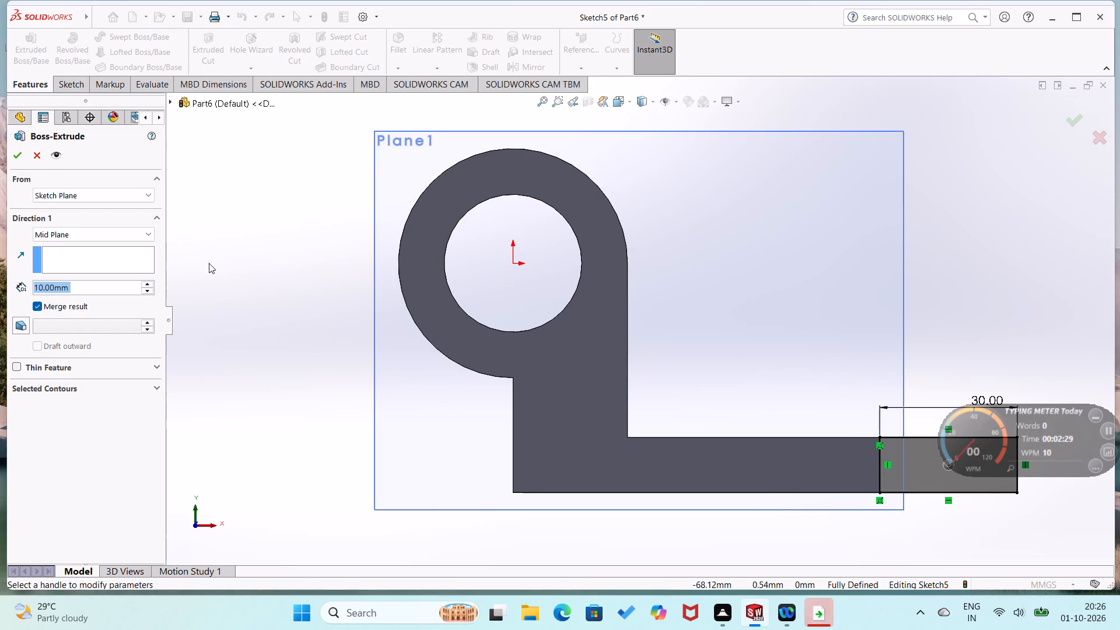
{"action": "scroll", "coordinate": [218, 261], "scroll_direction": "up", "scroll_amount": 1}
{"action": "middle_click_drag", "start_coordinate": [279, 290], "coordinate": [253, 378]}
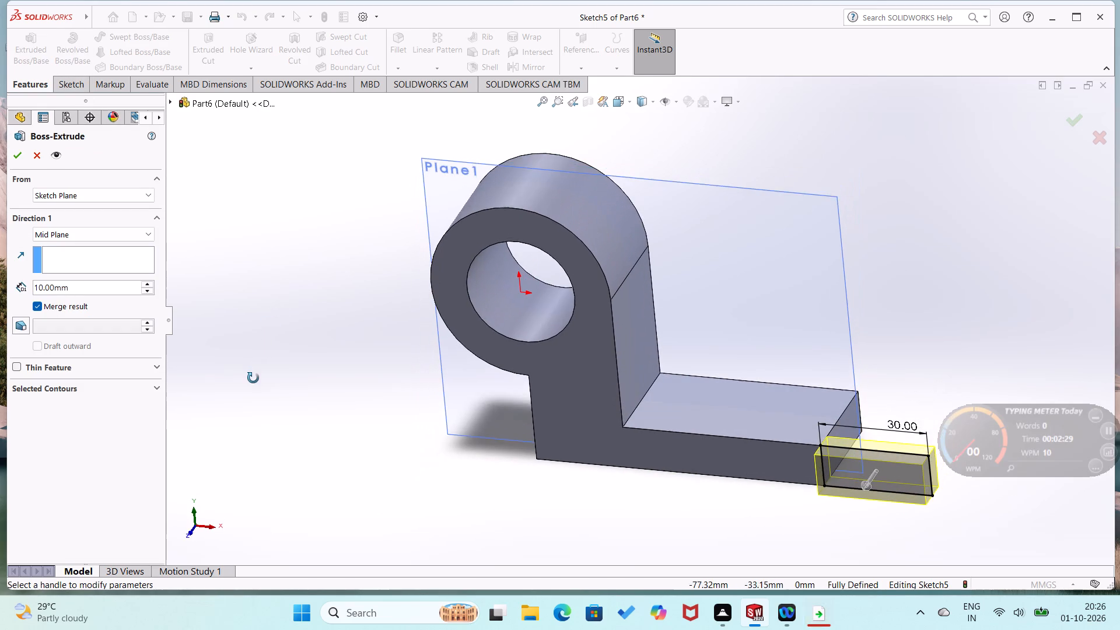
{"action": "middle_click_drag", "start_coordinate": [253, 378], "coordinate": [252, 378]}
{"action": "left_click", "coordinate": [145, 231]}
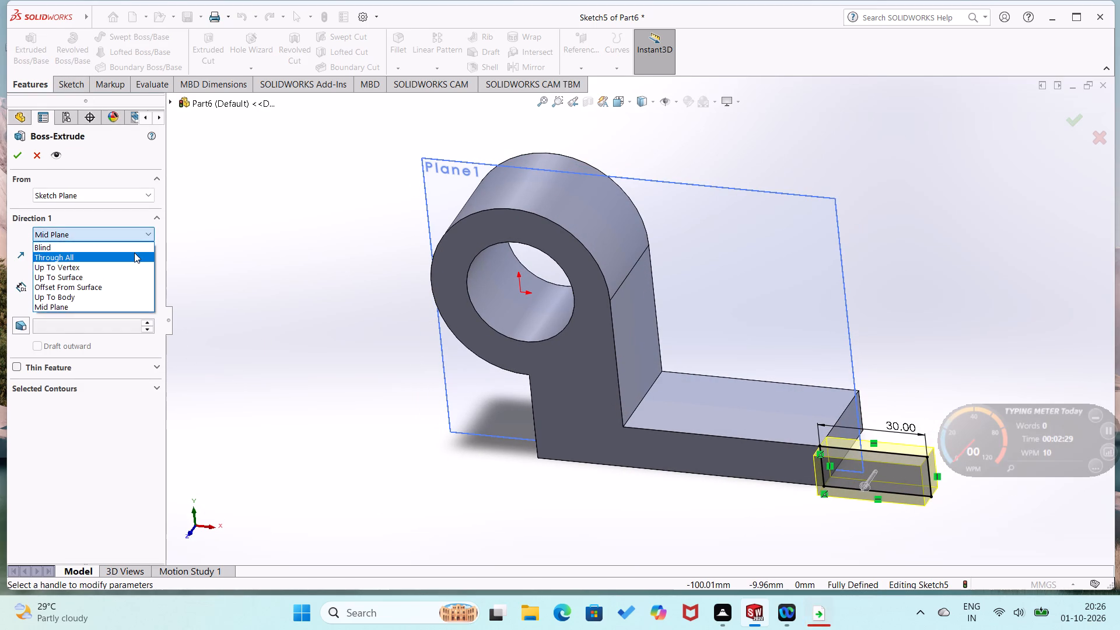
{"action": "left_click", "coordinate": [134, 253]}
{"action": "left_click", "coordinate": [145, 236]}
{"action": "left_click", "coordinate": [139, 249]}
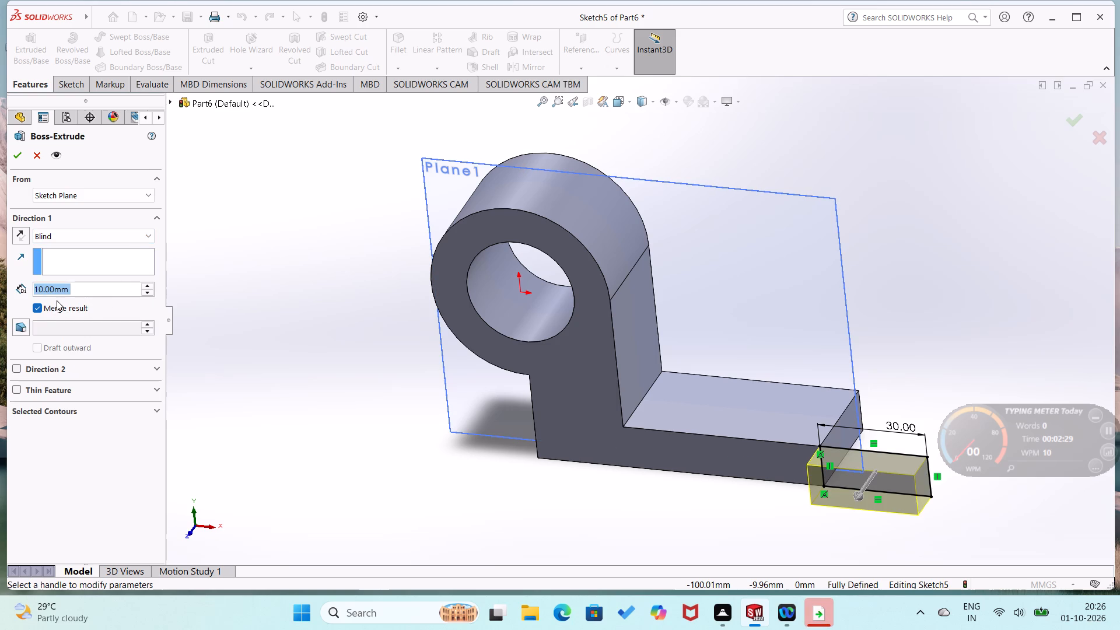
{"action": "left_click", "coordinate": [22, 238]}
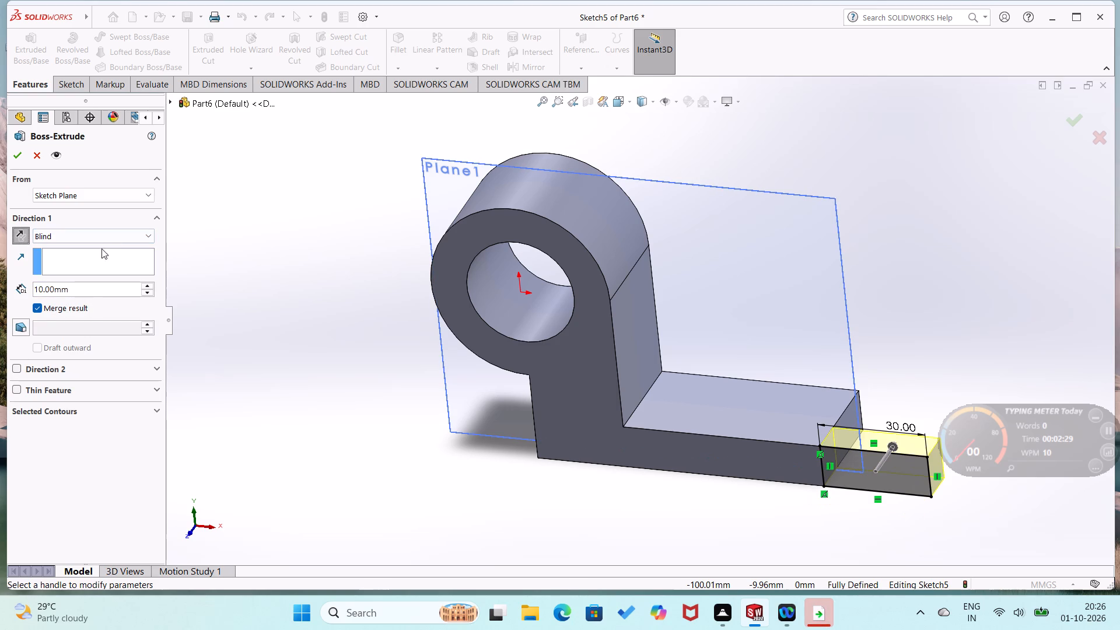
{"action": "left_click", "coordinate": [149, 233]}
{"action": "left_click", "coordinate": [141, 258]}
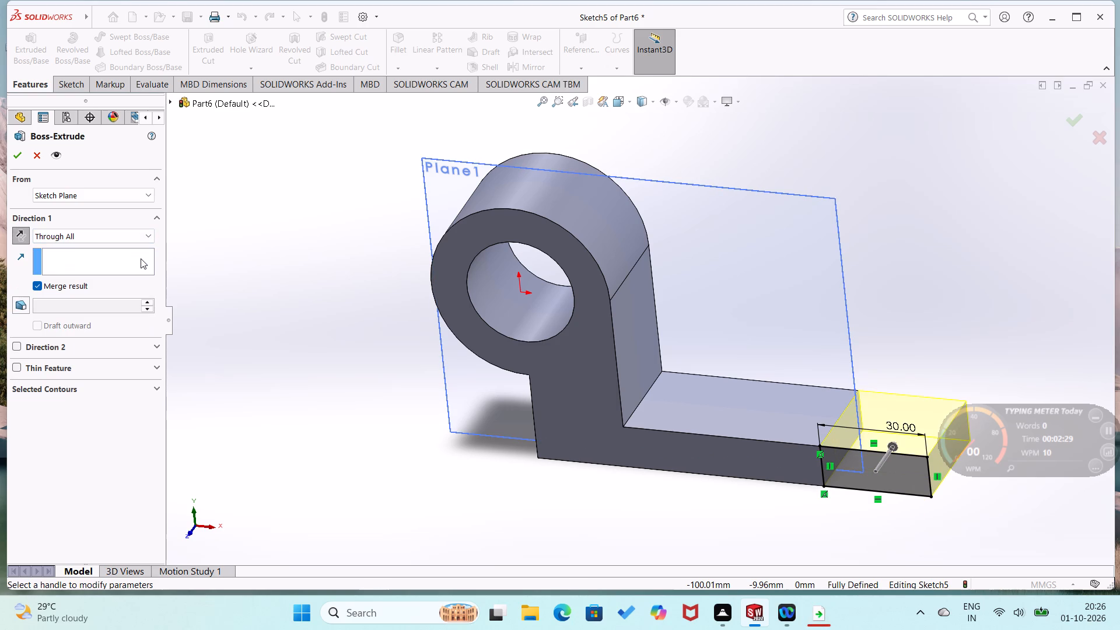
{"action": "middle_click_drag", "start_coordinate": [155, 317], "coordinate": [126, 416]}
{"action": "middle_click_drag", "start_coordinate": [263, 330], "coordinate": [214, 401]}
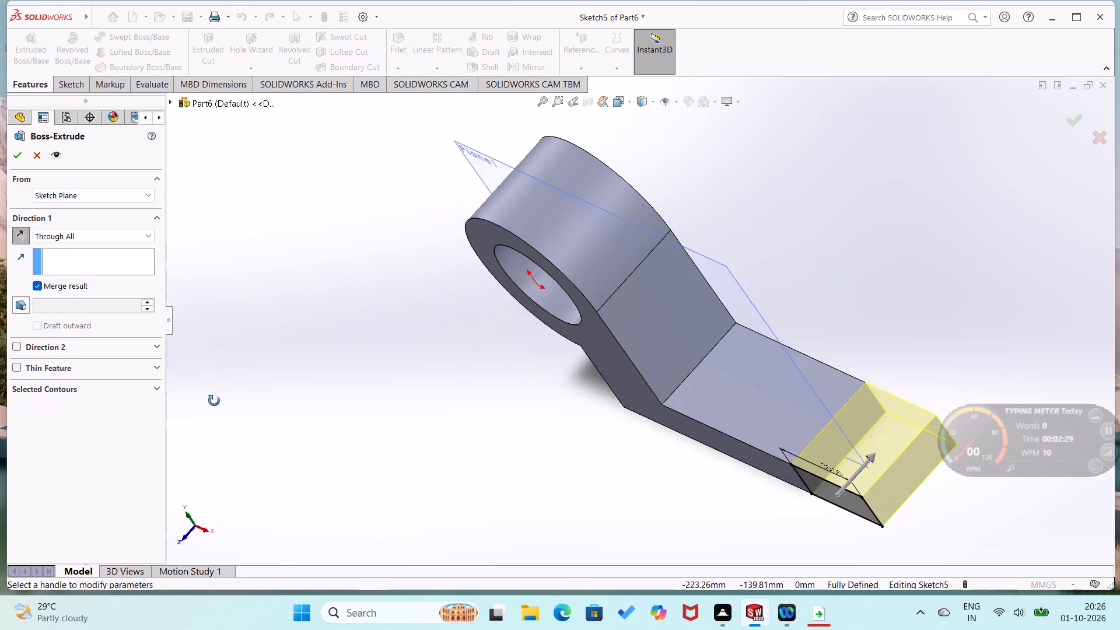
{"action": "middle_click_drag", "start_coordinate": [214, 401], "coordinate": [225, 353]}
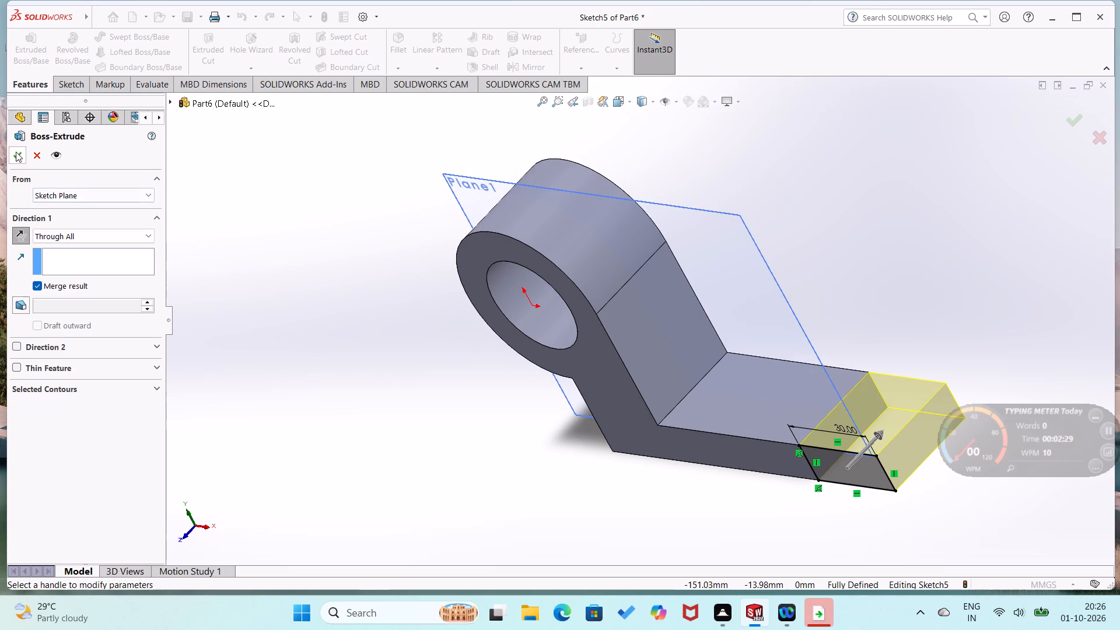
{"action": "left_click", "coordinate": [17, 153]}
{"action": "left_click", "coordinate": [349, 300]}
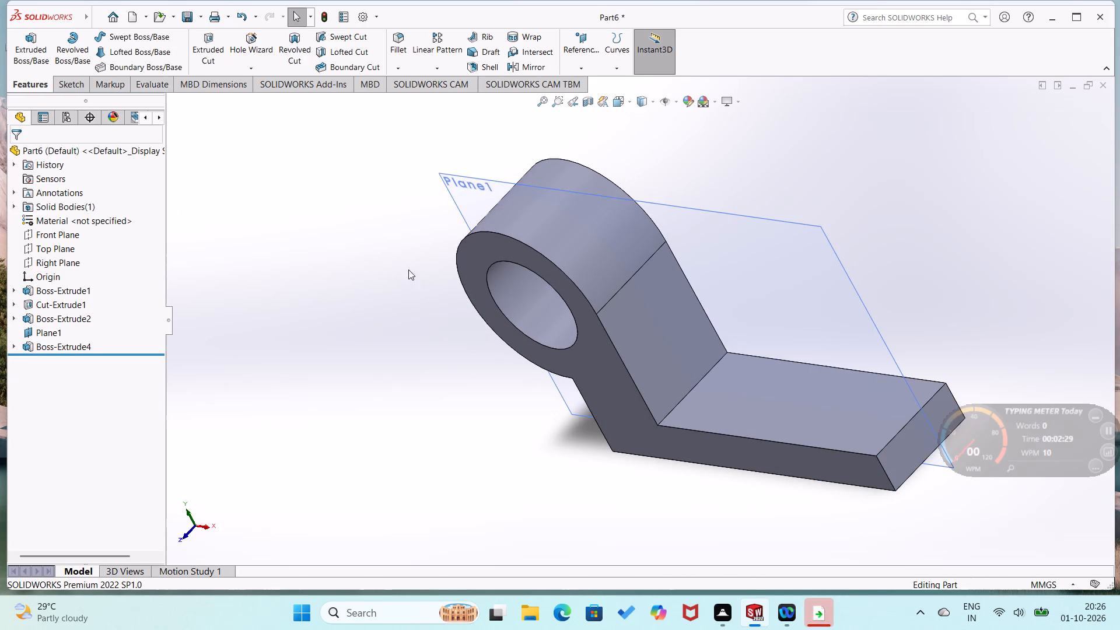
On Plane1, sketch a horizontal line along the lengthened foot's top edge and a sloped line about 112.5 mm long up to the cylinder's outer circle.
{"action": "right_click", "coordinate": [817, 233]}
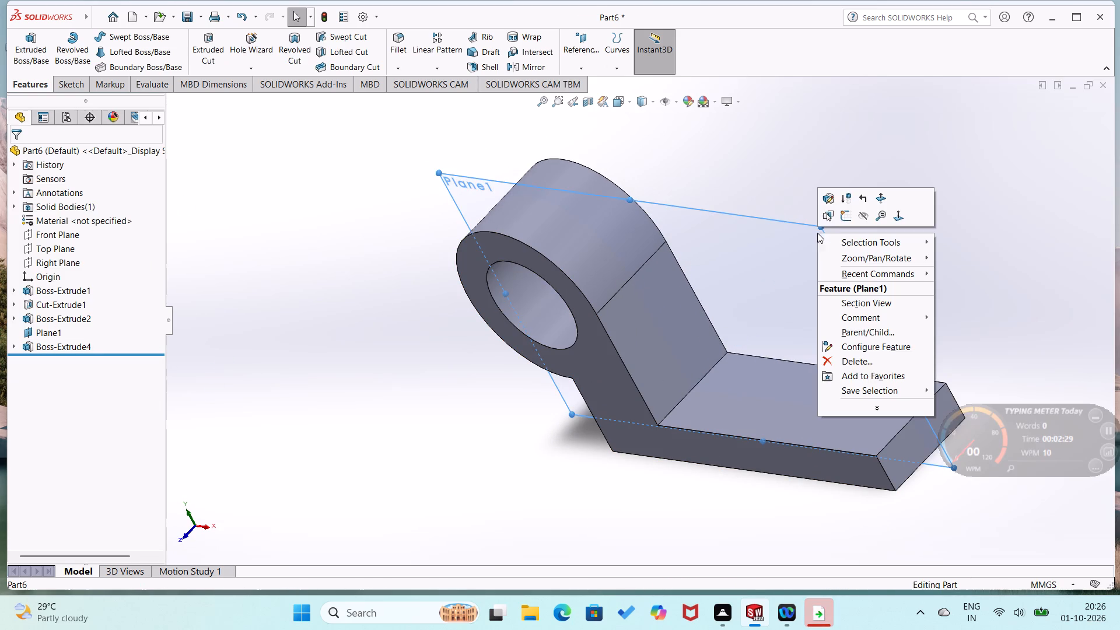
{"action": "left_click", "coordinate": [841, 219]}
{"action": "left_click", "coordinate": [578, 466]}
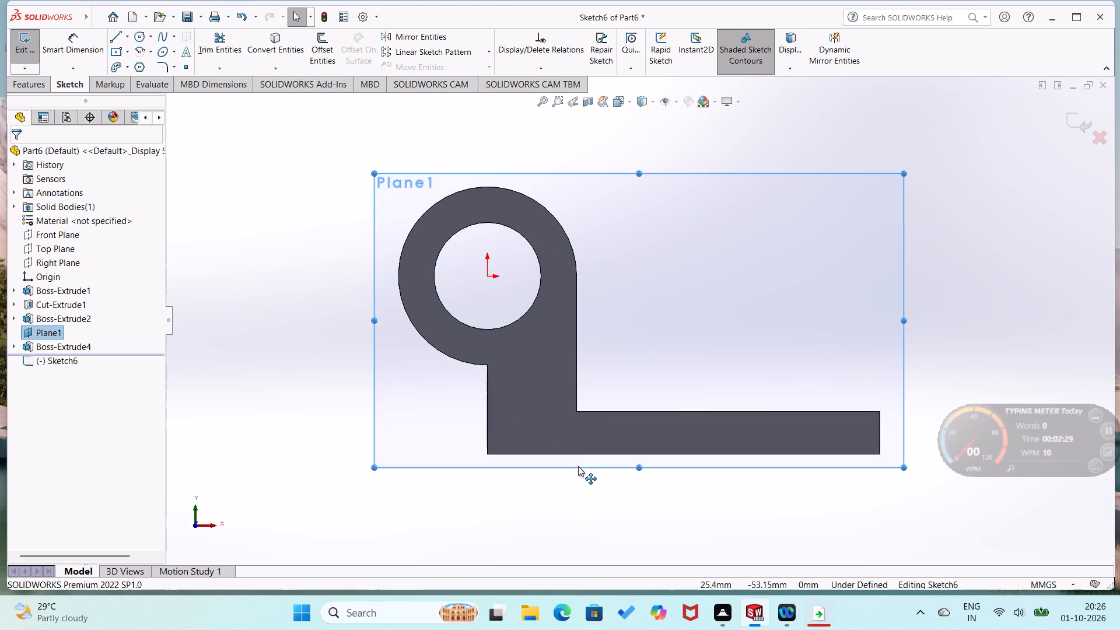
{"action": "right_click_drag", "start_coordinate": [684, 508], "coordinate": [566, 492]}
{"action": "left_click", "coordinate": [578, 411]}
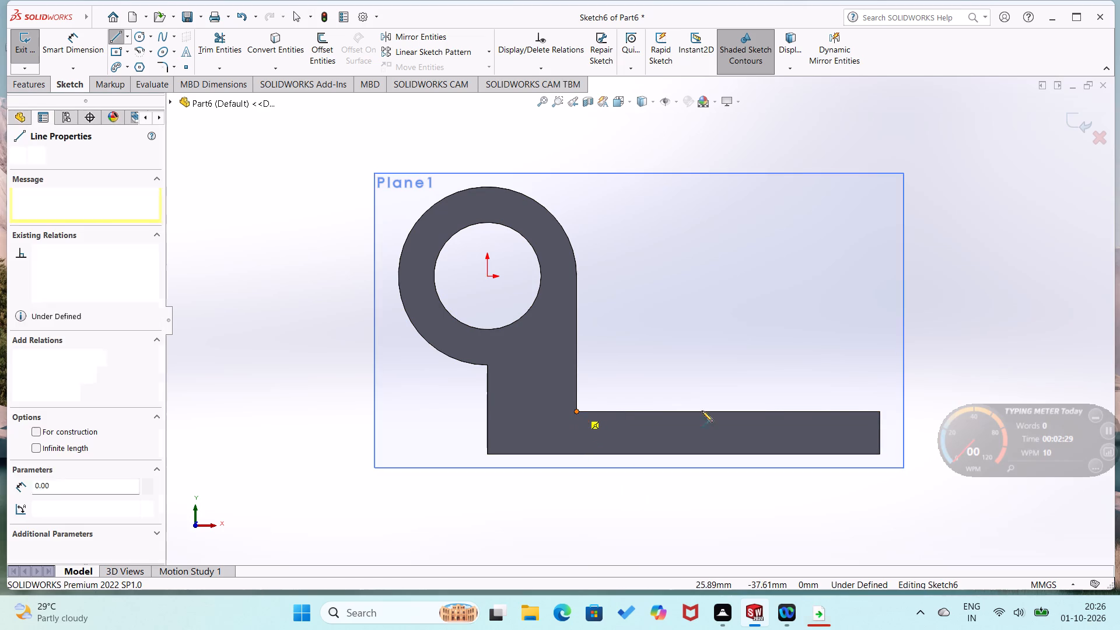
{"action": "left_click", "coordinate": [880, 412]}
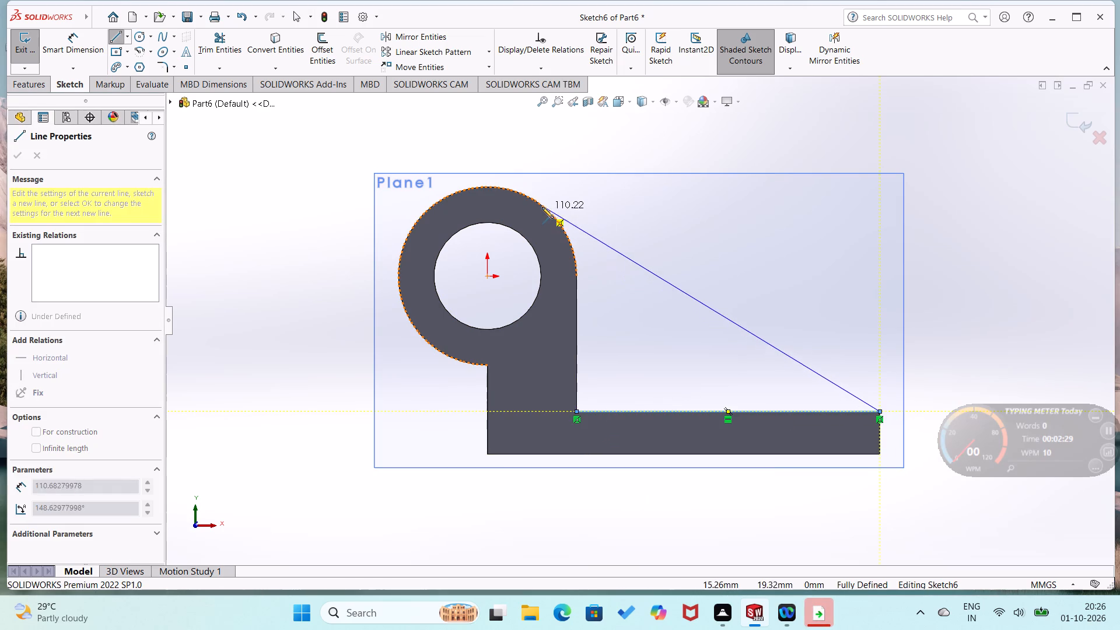
{"action": "left_click", "coordinate": [537, 202]}
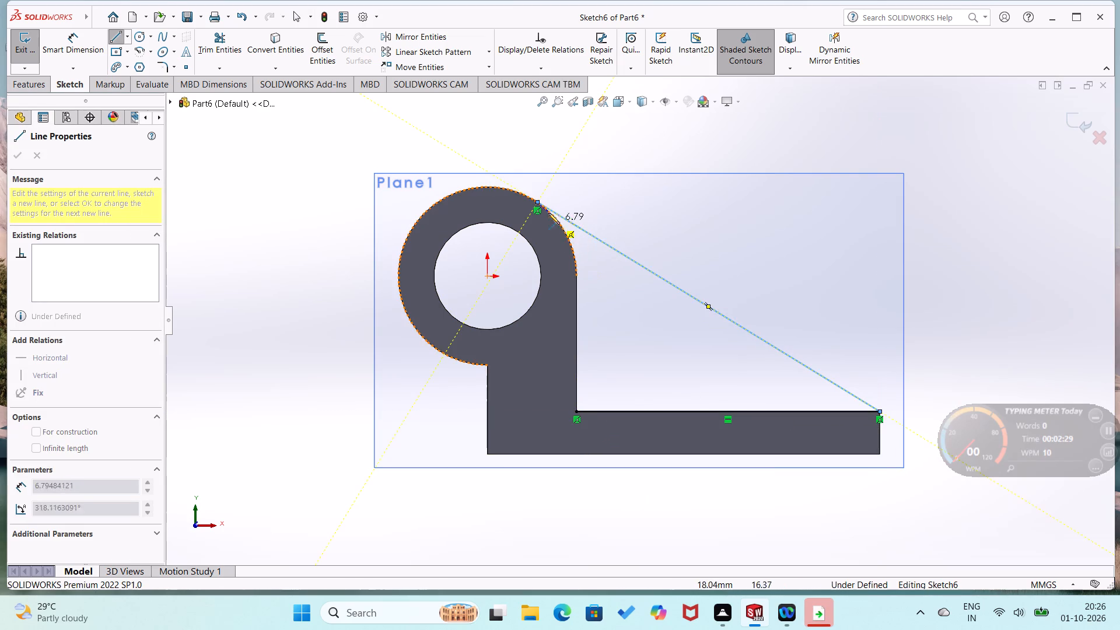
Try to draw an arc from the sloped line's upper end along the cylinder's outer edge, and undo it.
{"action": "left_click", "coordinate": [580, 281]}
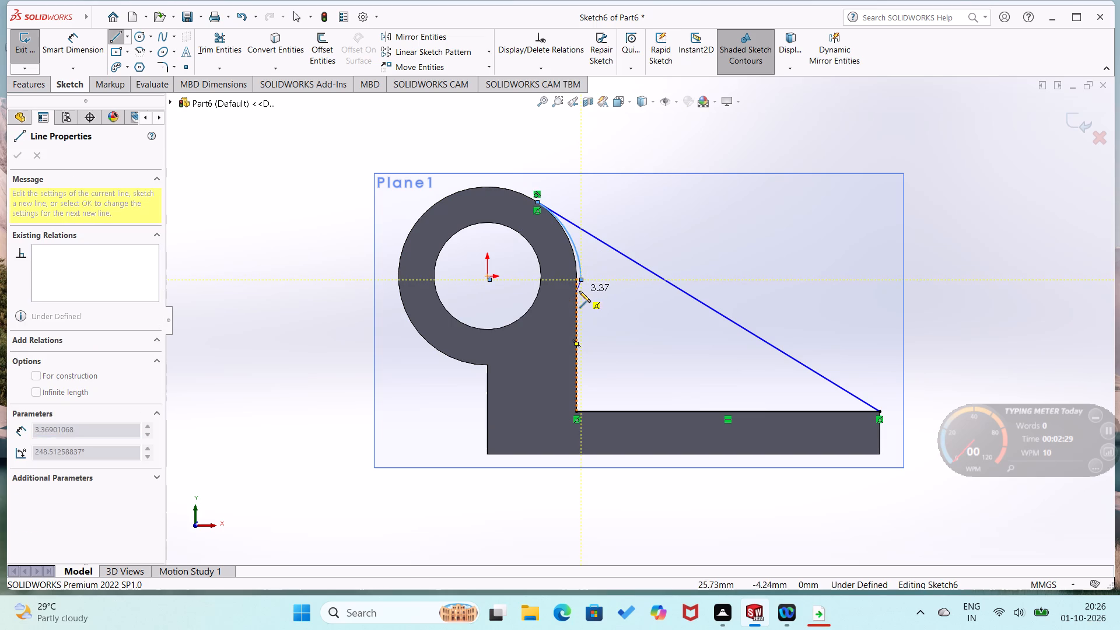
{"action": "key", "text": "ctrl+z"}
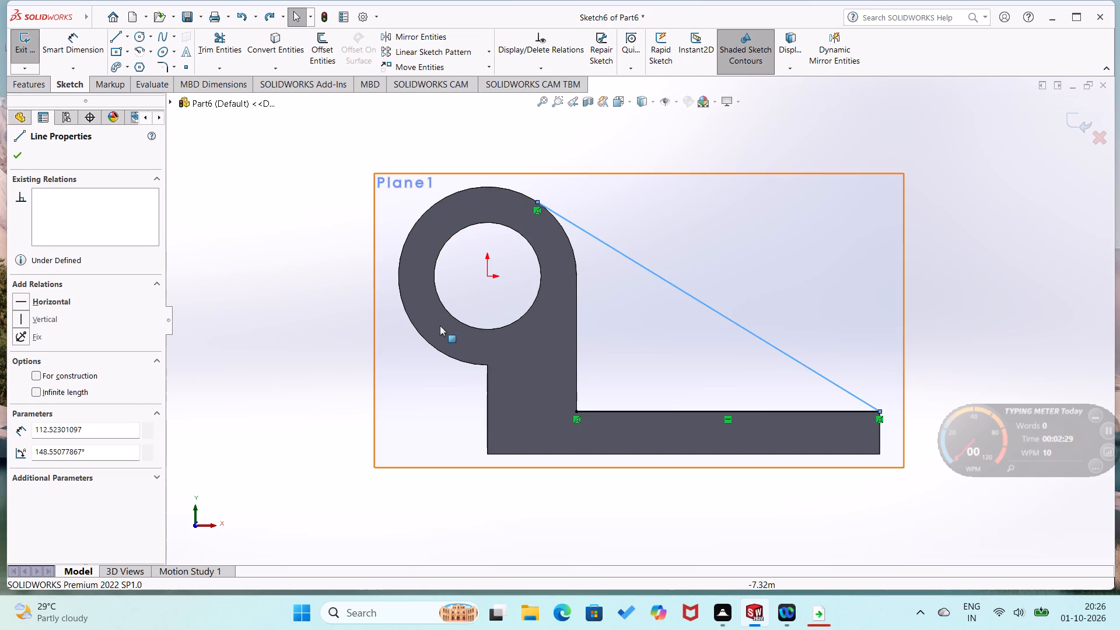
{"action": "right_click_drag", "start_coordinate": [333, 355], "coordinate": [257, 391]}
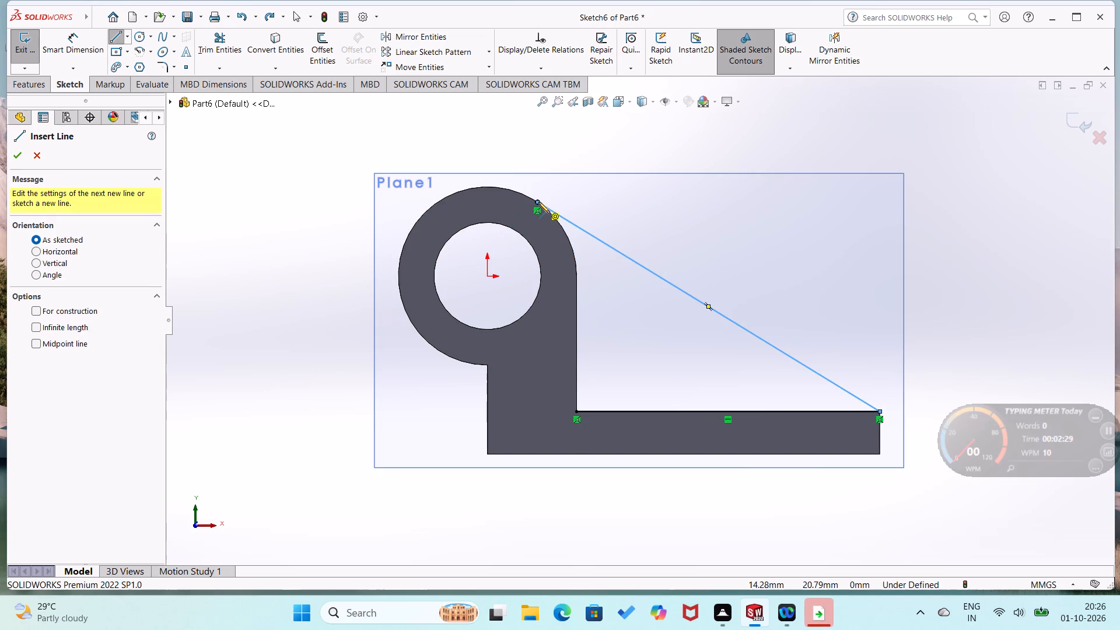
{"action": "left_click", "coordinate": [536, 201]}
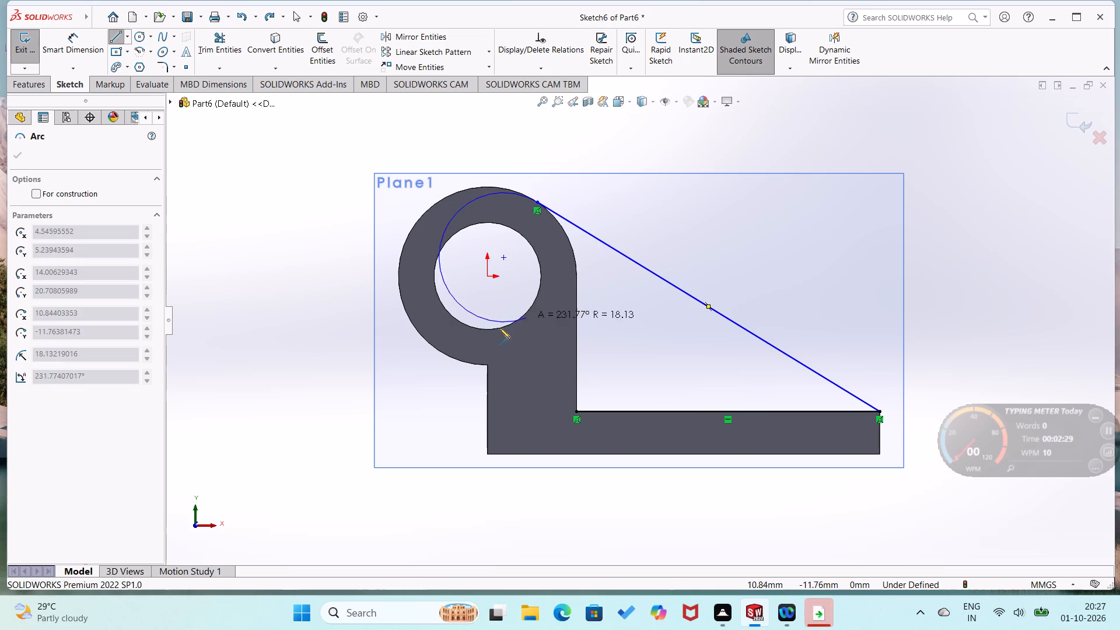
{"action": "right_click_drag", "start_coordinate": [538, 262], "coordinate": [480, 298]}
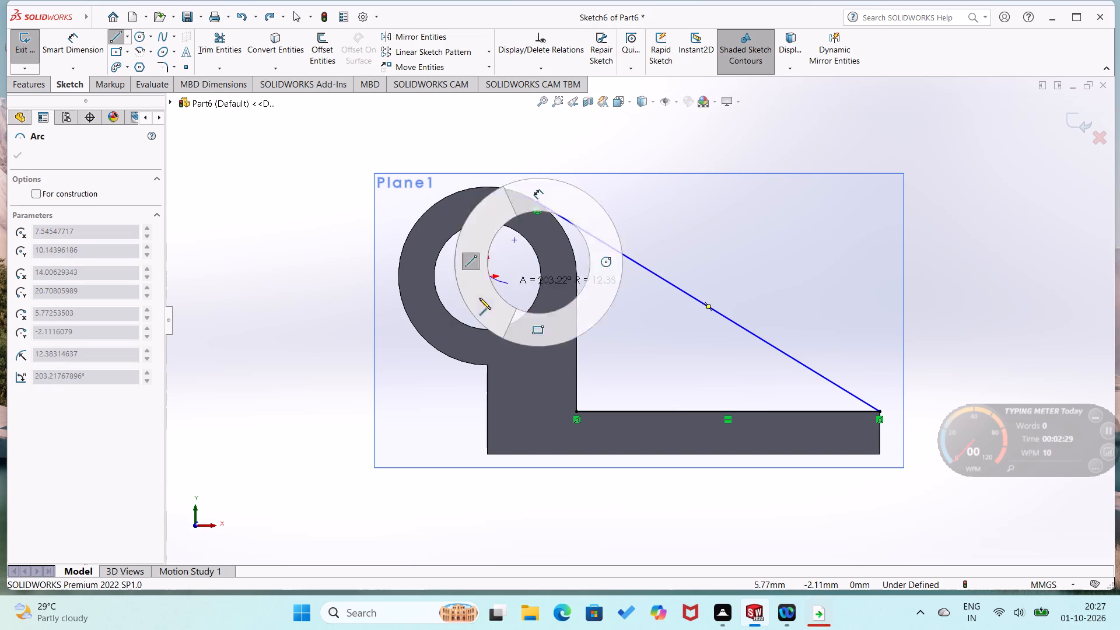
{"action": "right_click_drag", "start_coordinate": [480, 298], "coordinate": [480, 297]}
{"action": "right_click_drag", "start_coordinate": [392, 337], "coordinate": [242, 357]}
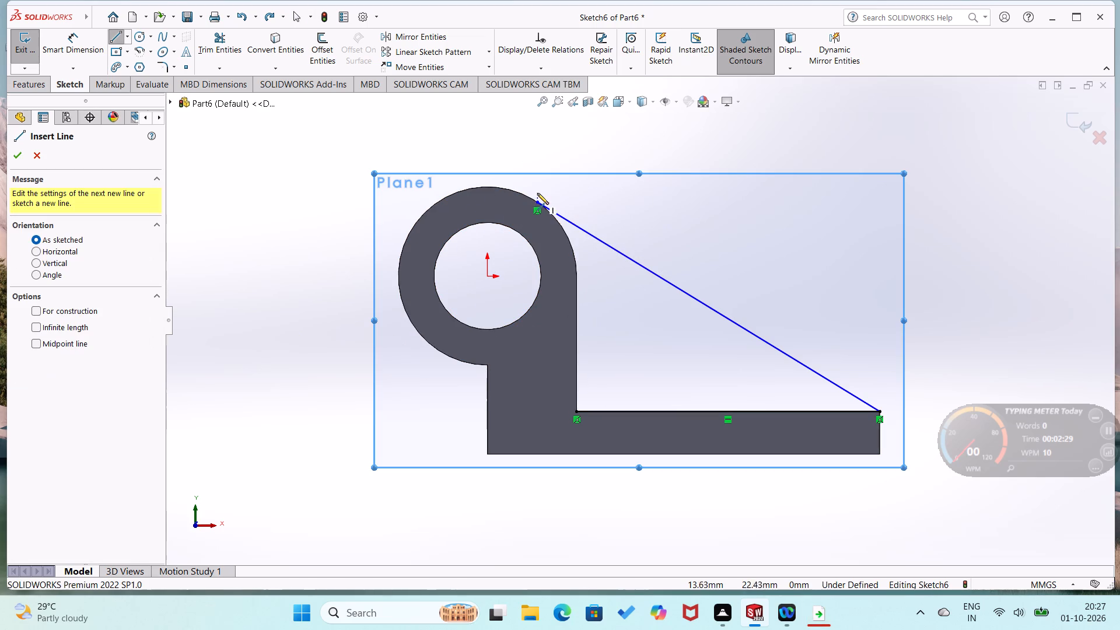
Close the web profile with an arc along the cylinder to the upright's top edge point and a 38 mm vertical line down to the inner corner.
{"action": "left_click", "coordinate": [538, 201]}
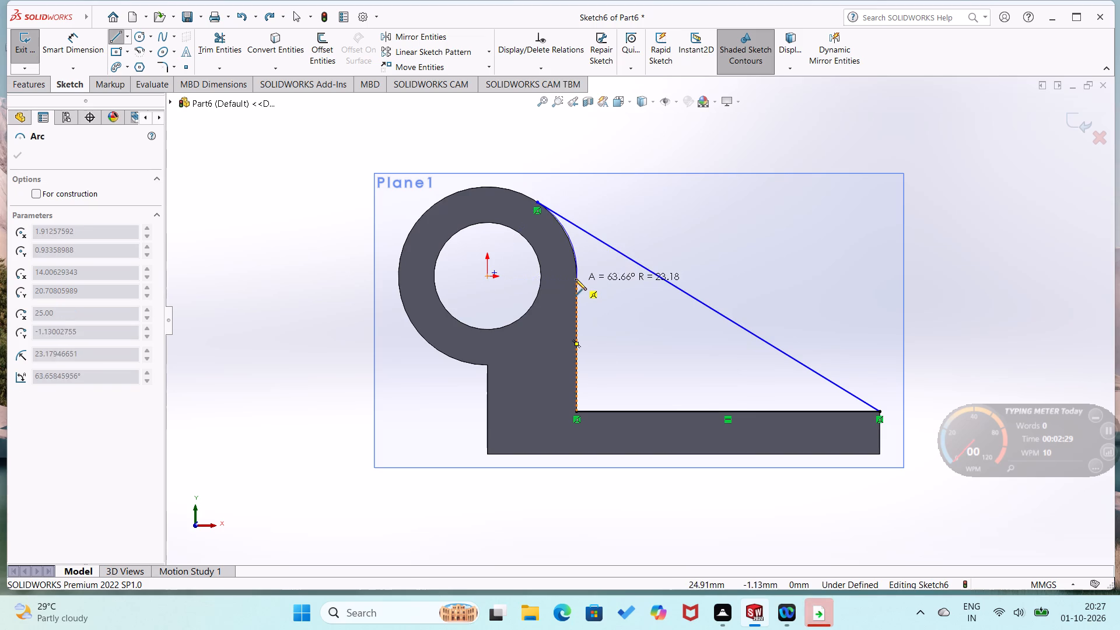
{"action": "scroll", "coordinate": [575, 277], "scroll_direction": "down", "scroll_amount": 4}
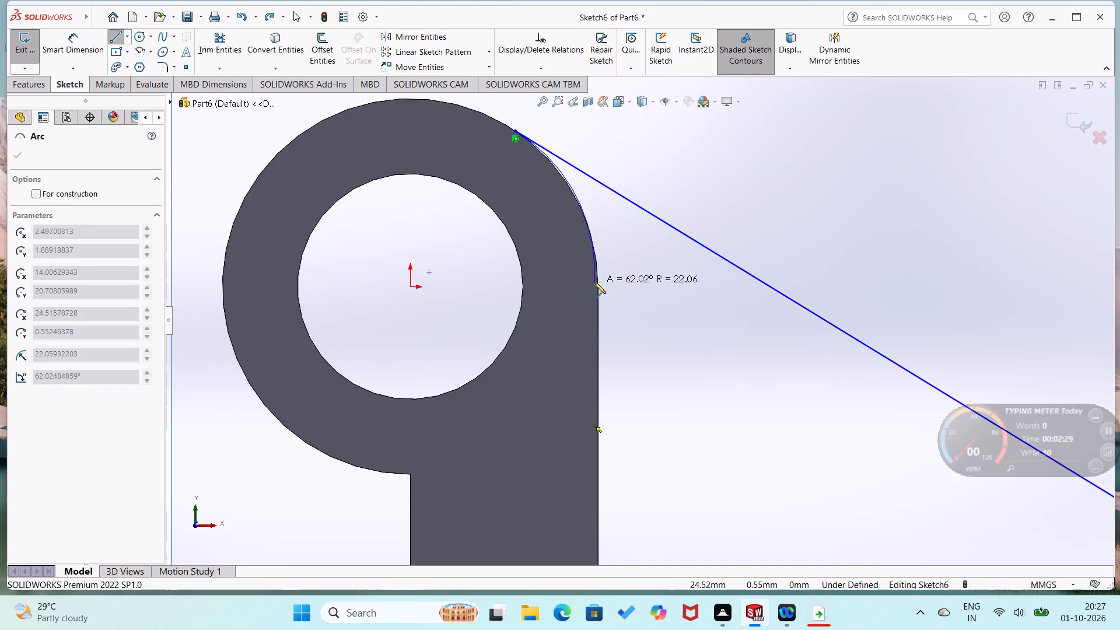
{"action": "left_click", "coordinate": [598, 288]}
{"action": "scroll", "coordinate": [609, 324], "scroll_direction": "up", "scroll_amount": 3}
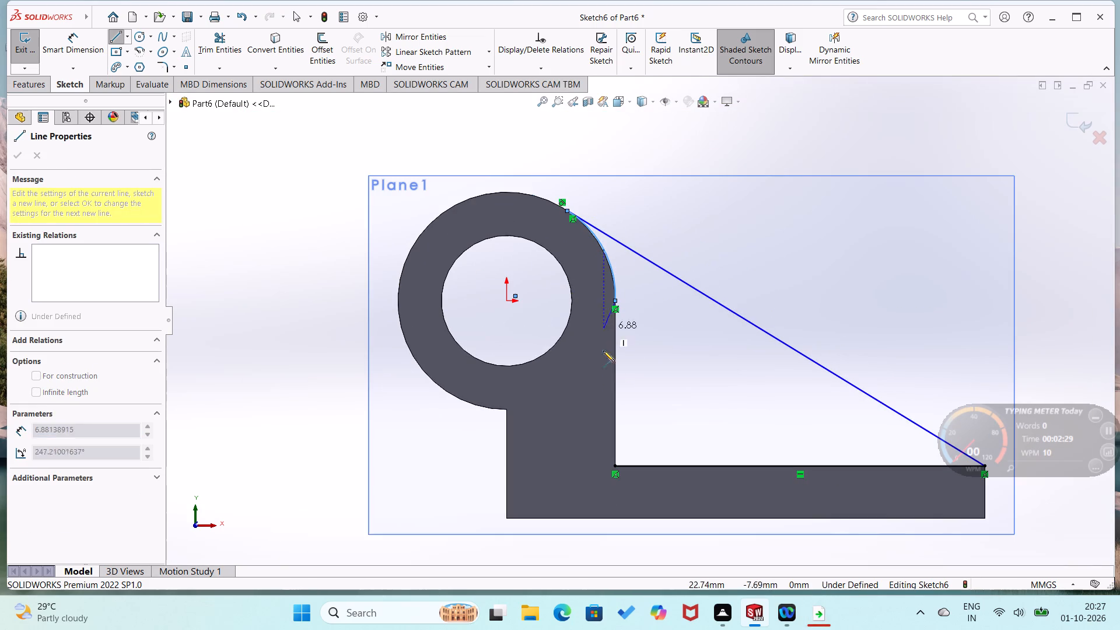
{"action": "left_click", "coordinate": [616, 465]}
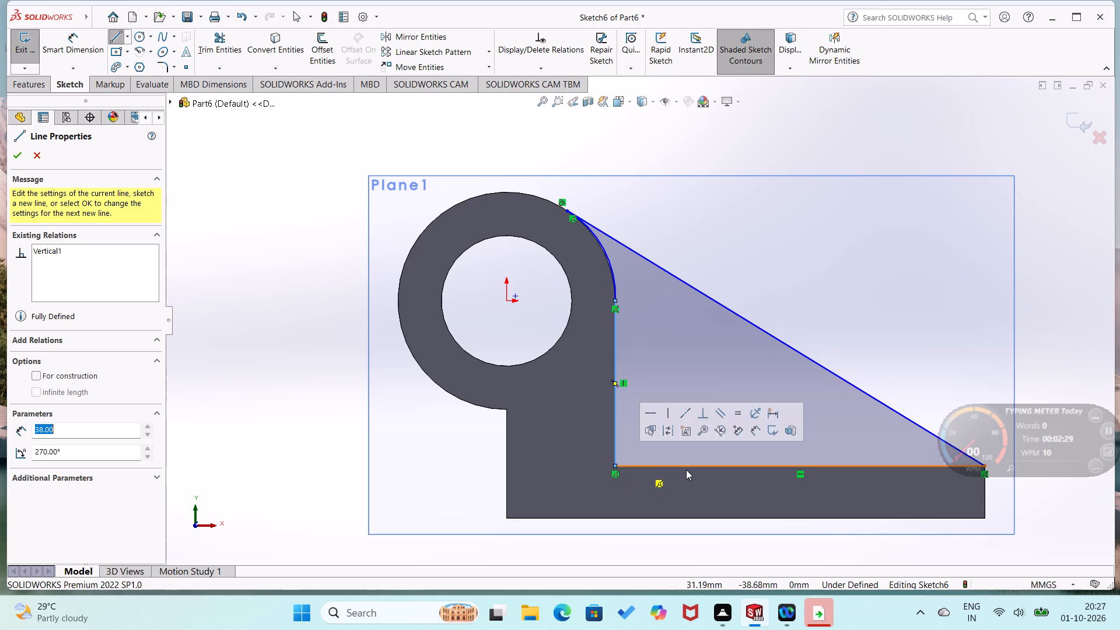
Dimension the web profile's sloped line to 115 mm.
{"action": "right_click_drag", "start_coordinate": [545, 519], "coordinate": [567, 384]}
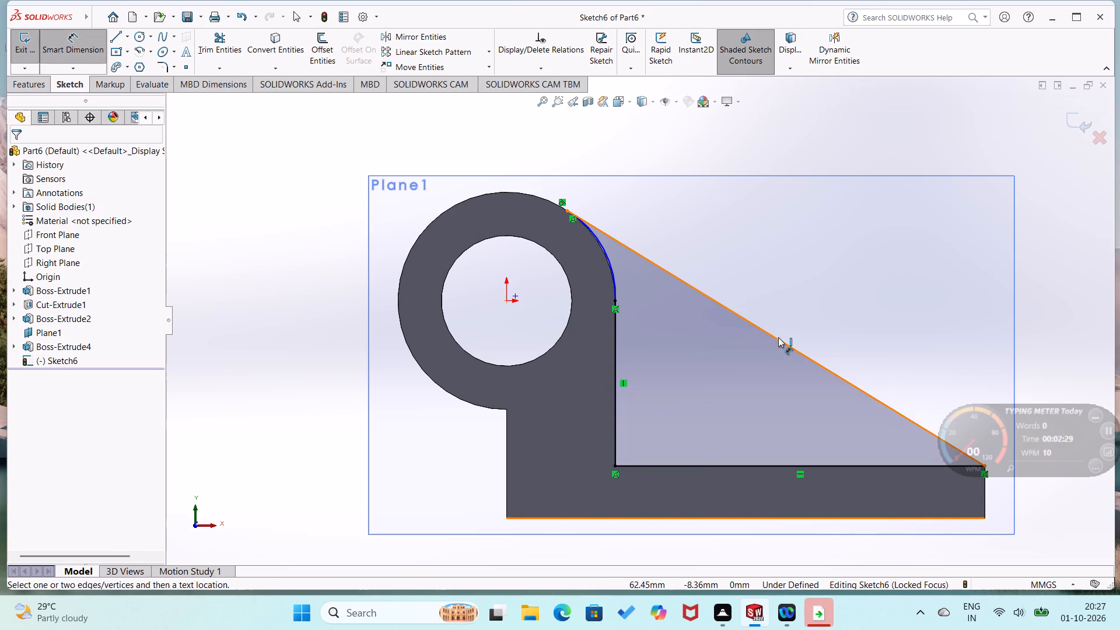
{"action": "left_click", "coordinate": [778, 337]}
{"action": "left_click", "coordinate": [792, 316]}
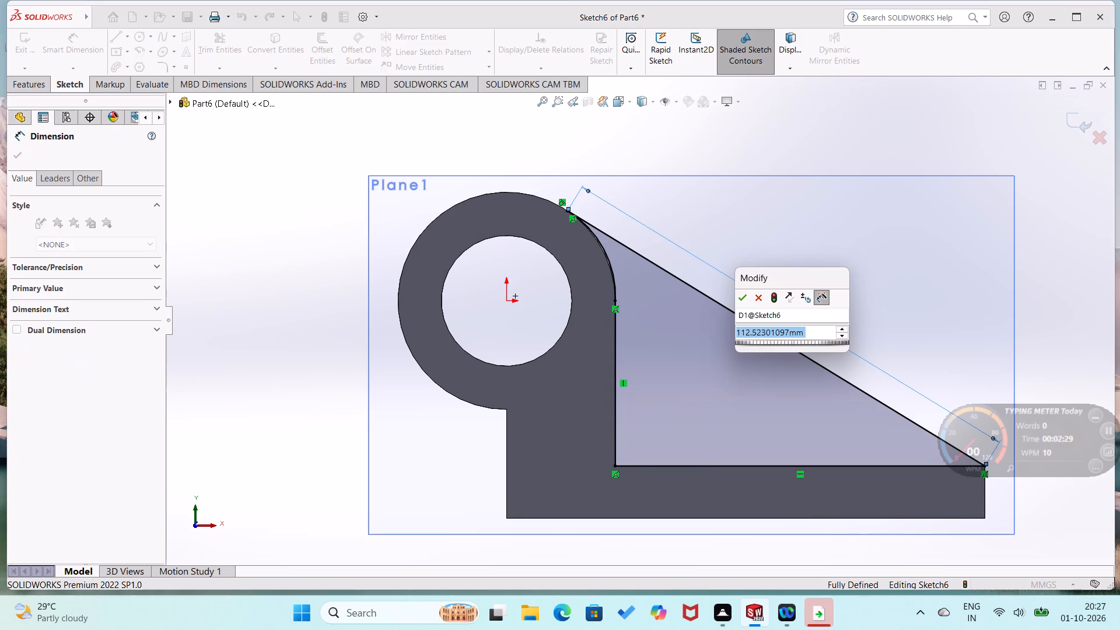
{"action": "type", "text": "11"}
{"action": "key", "text": "5"}
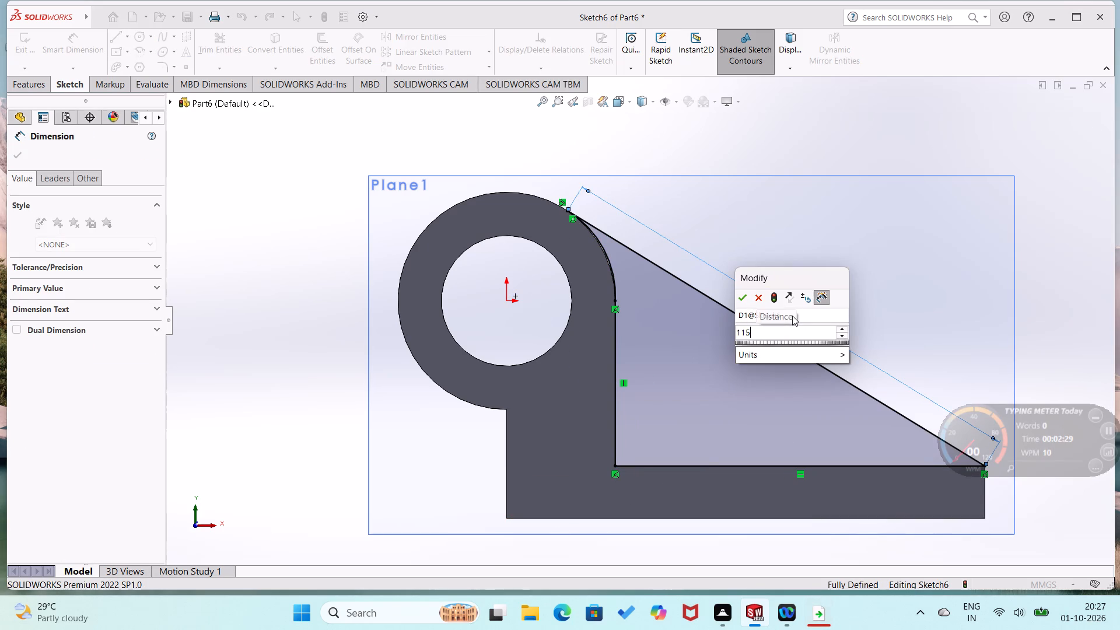
{"action": "key", "text": "Return"}
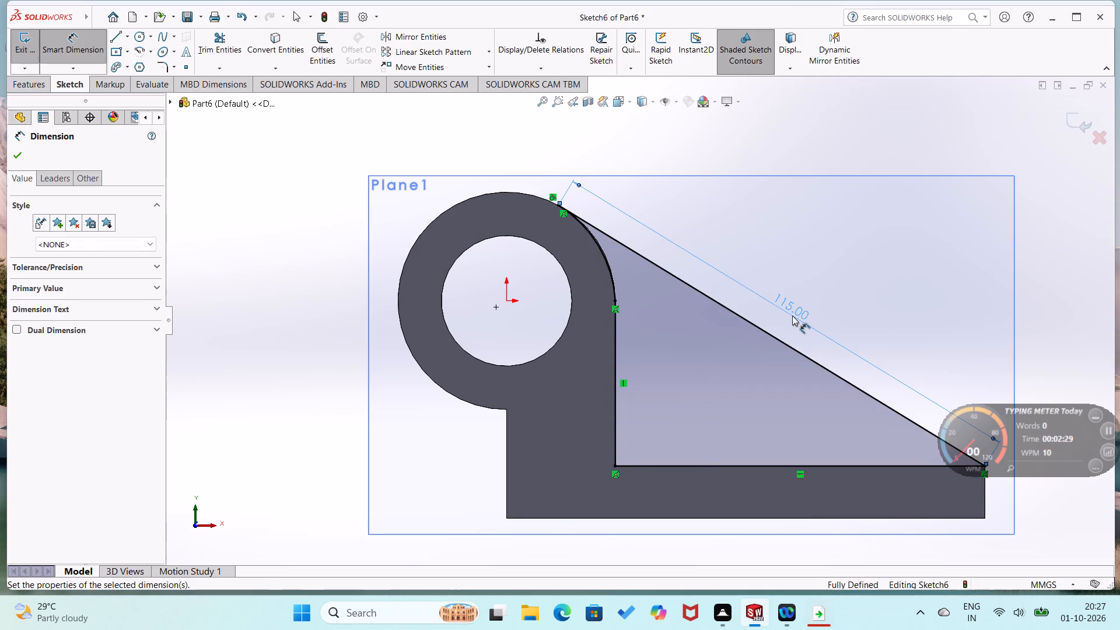
Set the sloped line's length to 114 mm.
{"action": "double_click", "coordinate": [788, 308]}
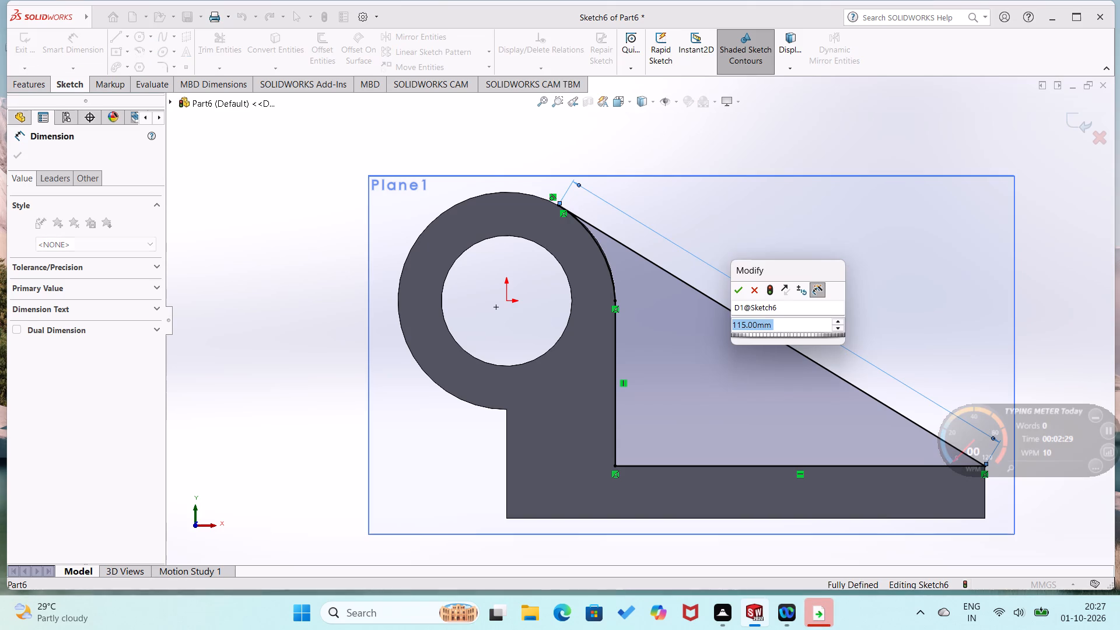
{"action": "type", "text": "114"}
{"action": "key", "text": "Return"}
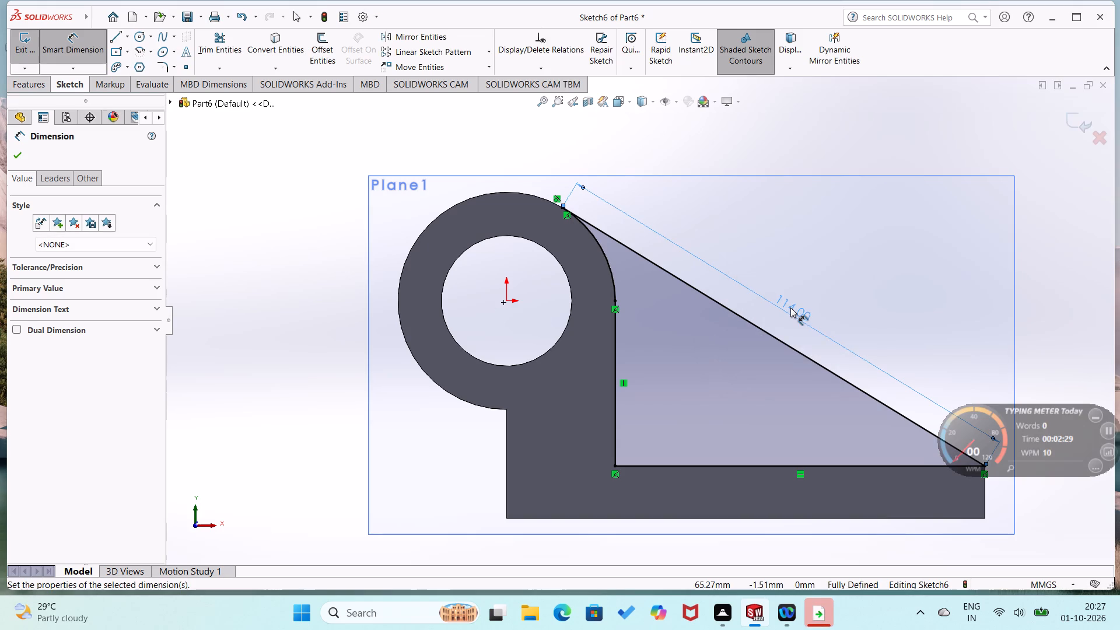
Extrude the web profile 10 mm with a Mid Plane end condition, merged with the bracket body.
{"action": "left_click", "coordinate": [1055, 293]}
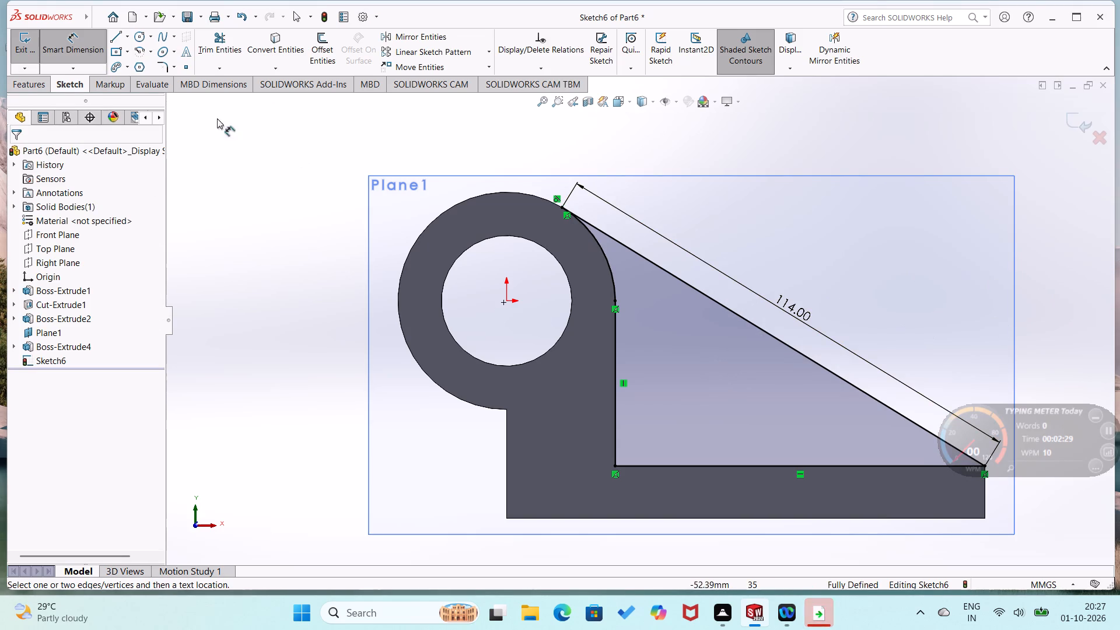
{"action": "left_click", "coordinate": [24, 85]}
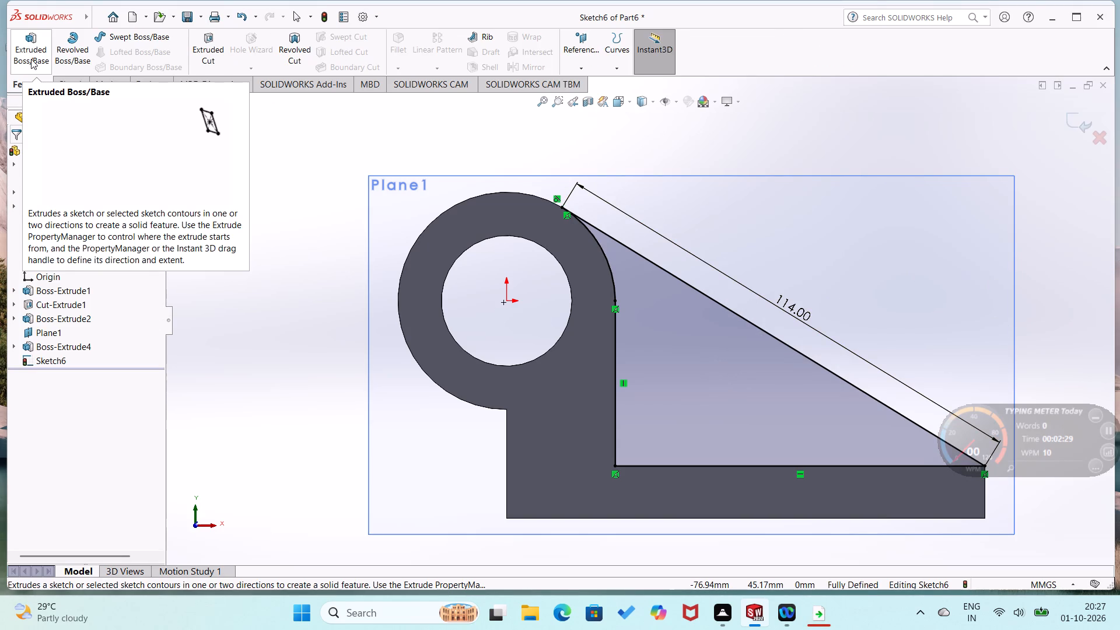
{"action": "left_click", "coordinate": [31, 59]}
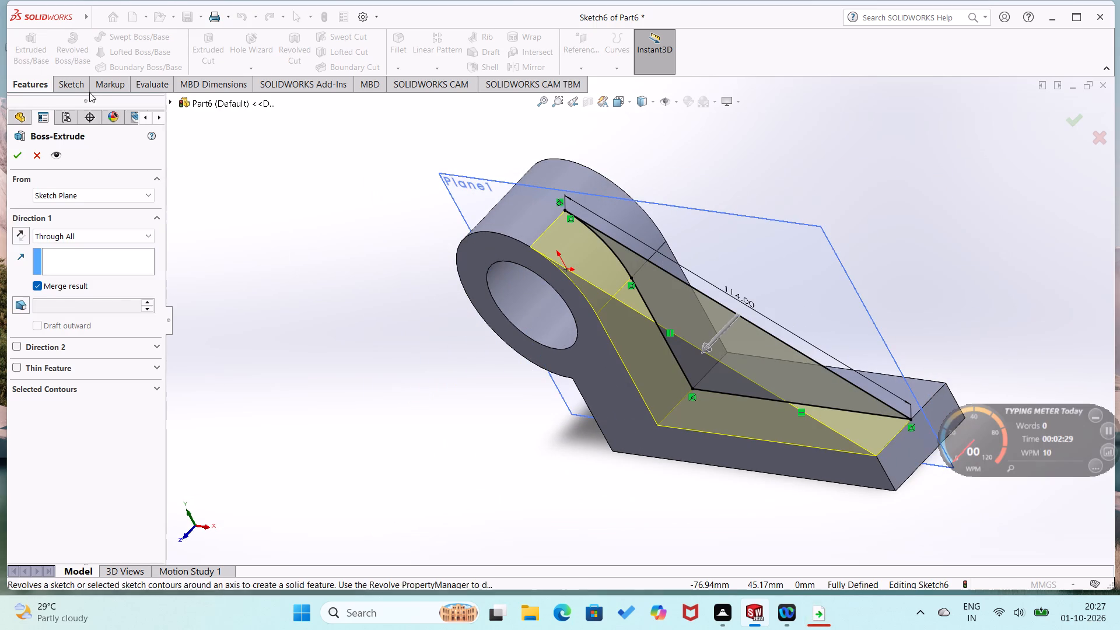
{"action": "left_click", "coordinate": [137, 239]}
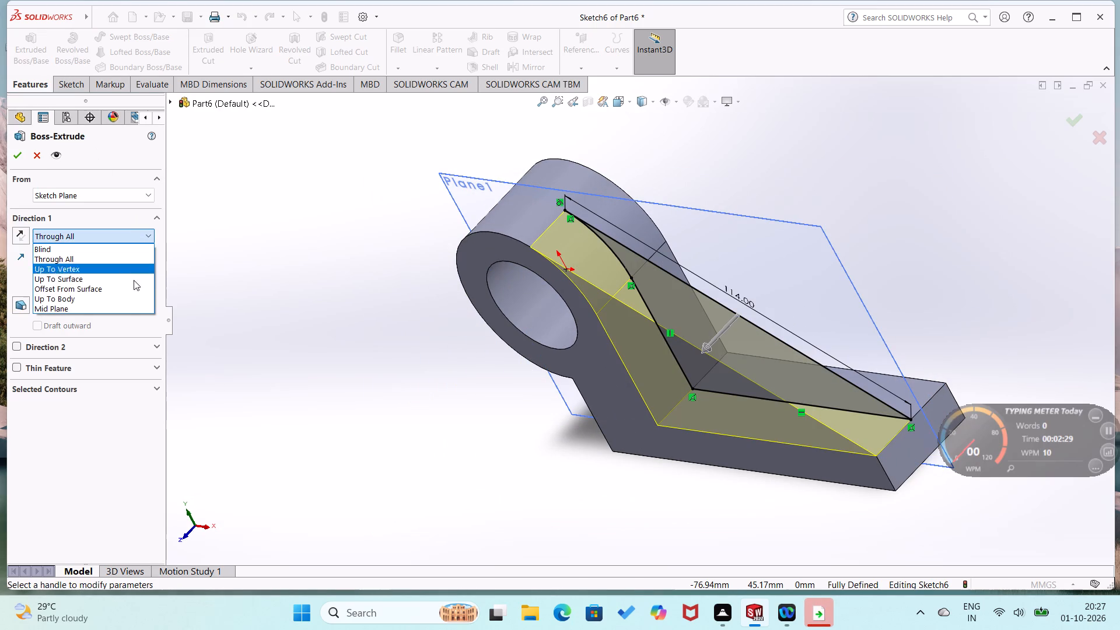
{"action": "left_click", "coordinate": [128, 310]}
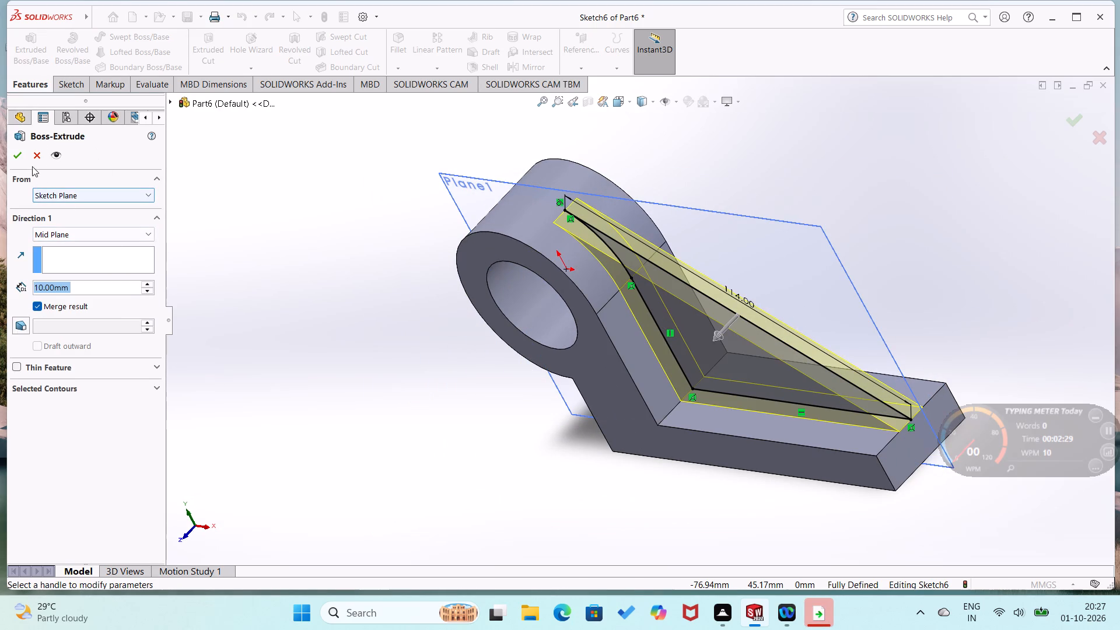
{"action": "left_click", "coordinate": [23, 158]}
{"action": "left_click", "coordinate": [222, 266]}
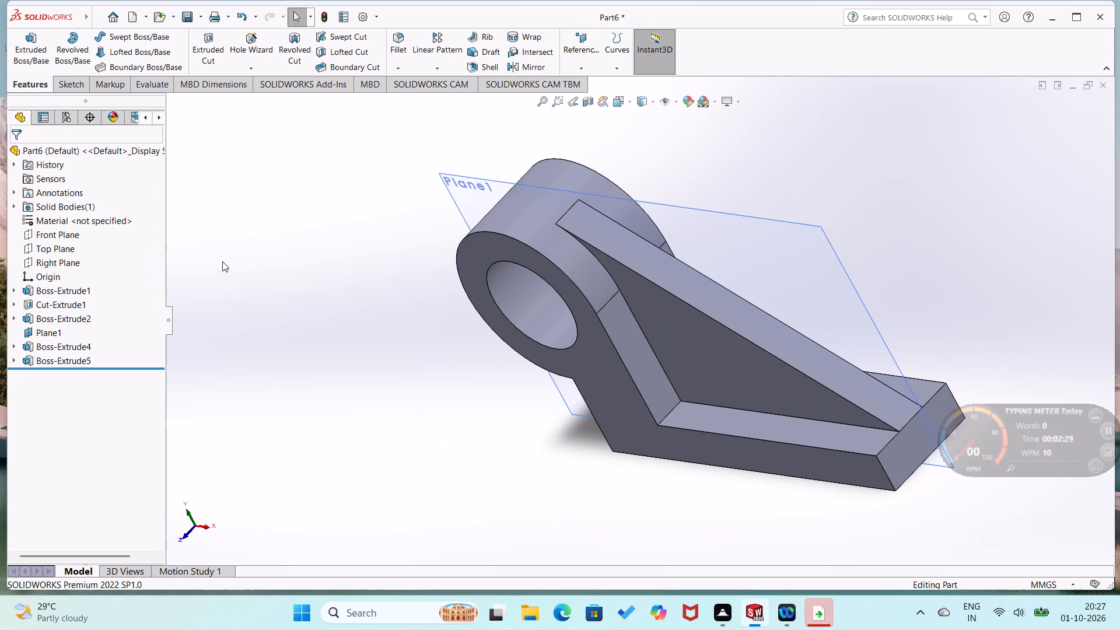
On the foot's top face, sketch a round-ended tab profile outward from the free-end corner, about 20 mm wide with straight sides about 11 mm.
{"action": "right_click", "coordinate": [853, 436]}
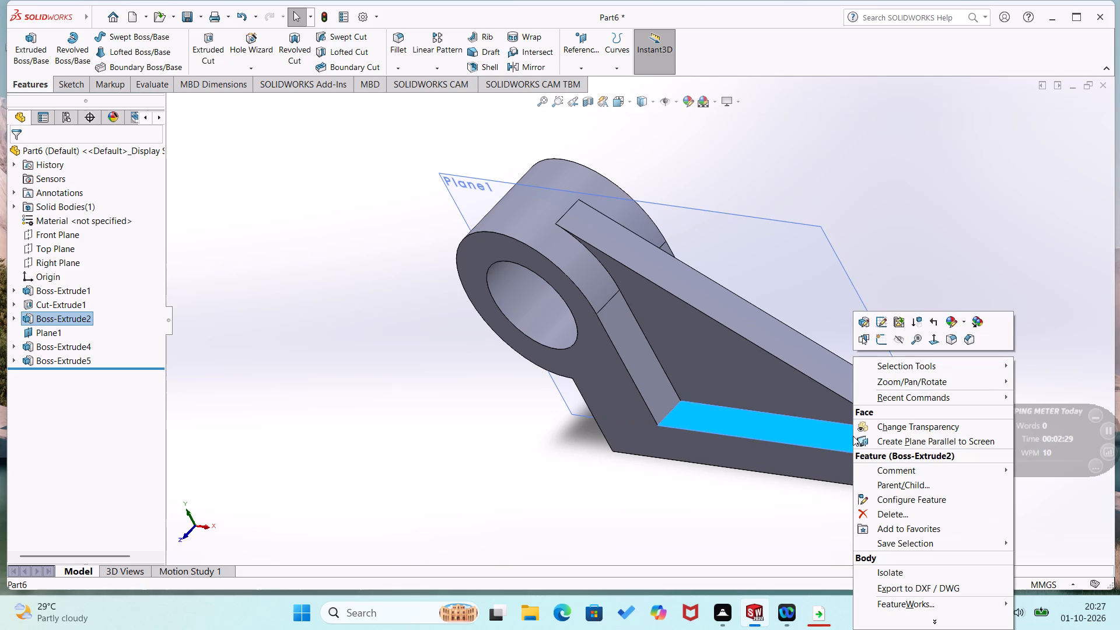
{"action": "left_click", "coordinate": [876, 343]}
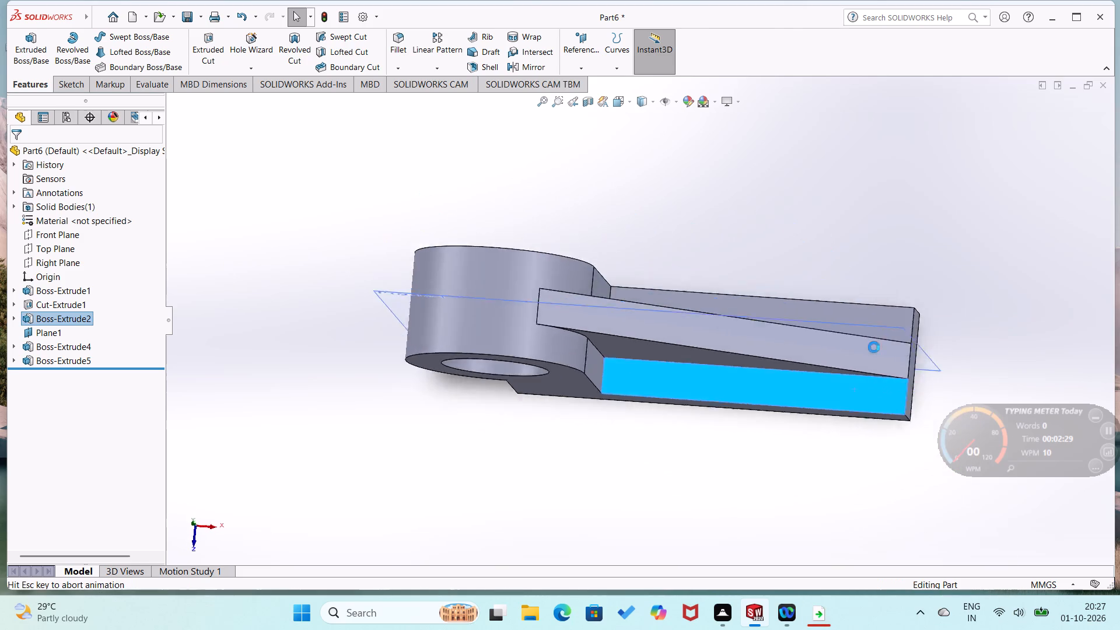
{"action": "left_click", "coordinate": [848, 454]}
{"action": "right_click_drag", "start_coordinate": [859, 436], "coordinate": [772, 468]}
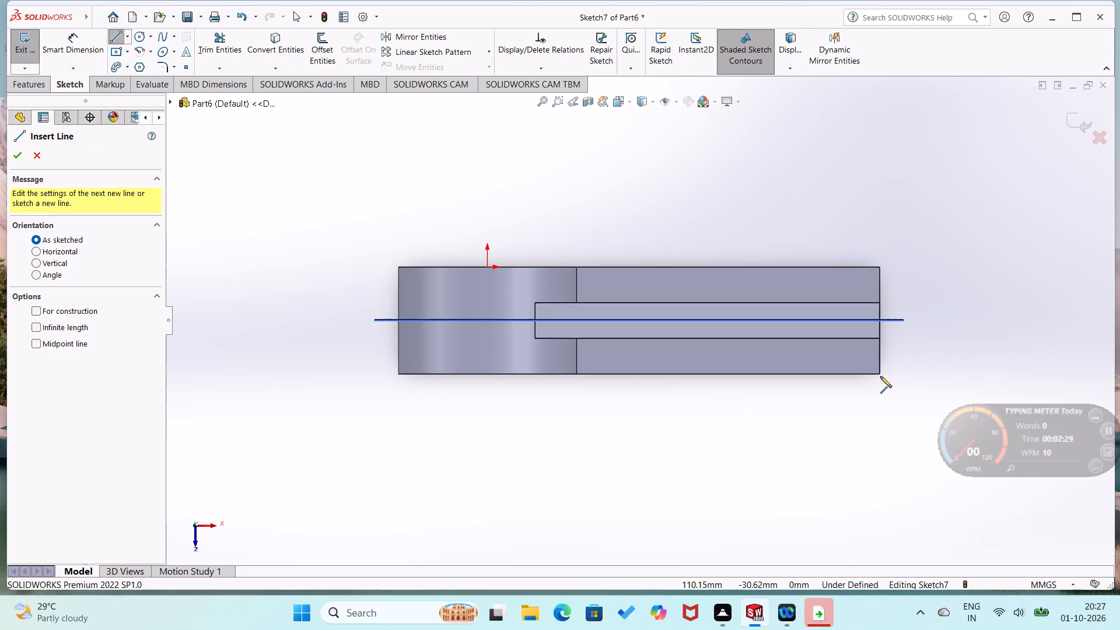
{"action": "left_click", "coordinate": [879, 374]}
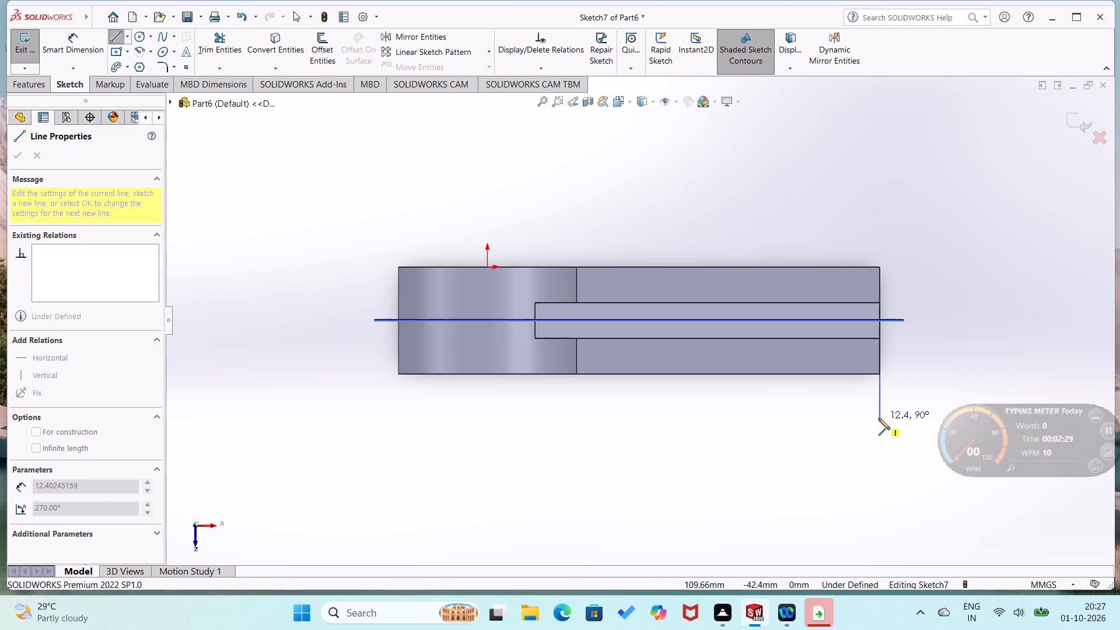
{"action": "left_click", "coordinate": [880, 413]}
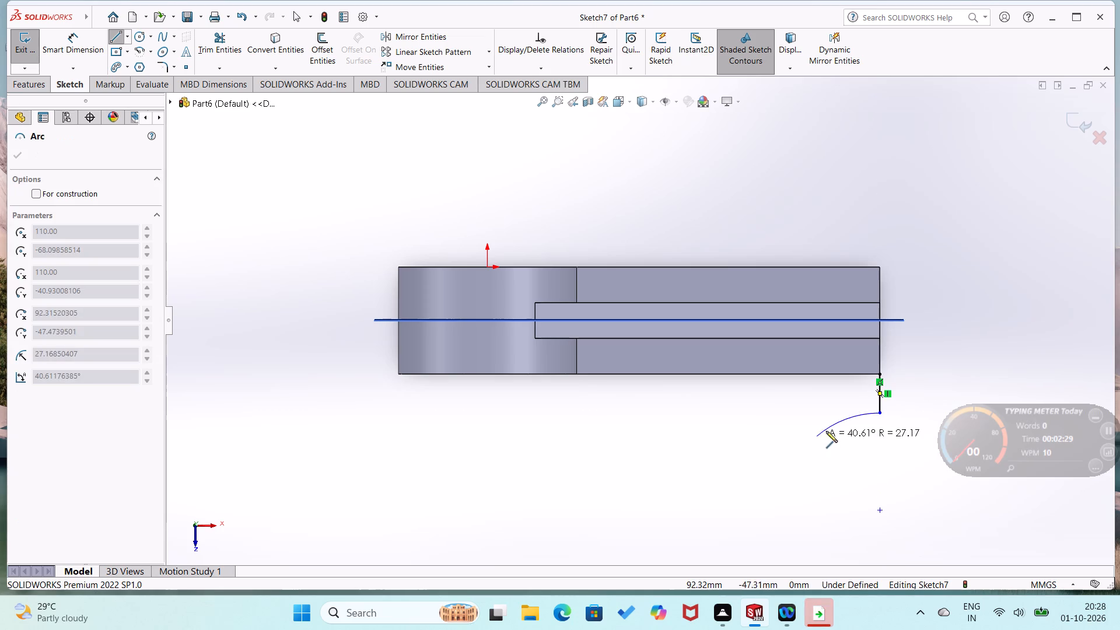
{"action": "left_click", "coordinate": [808, 414]}
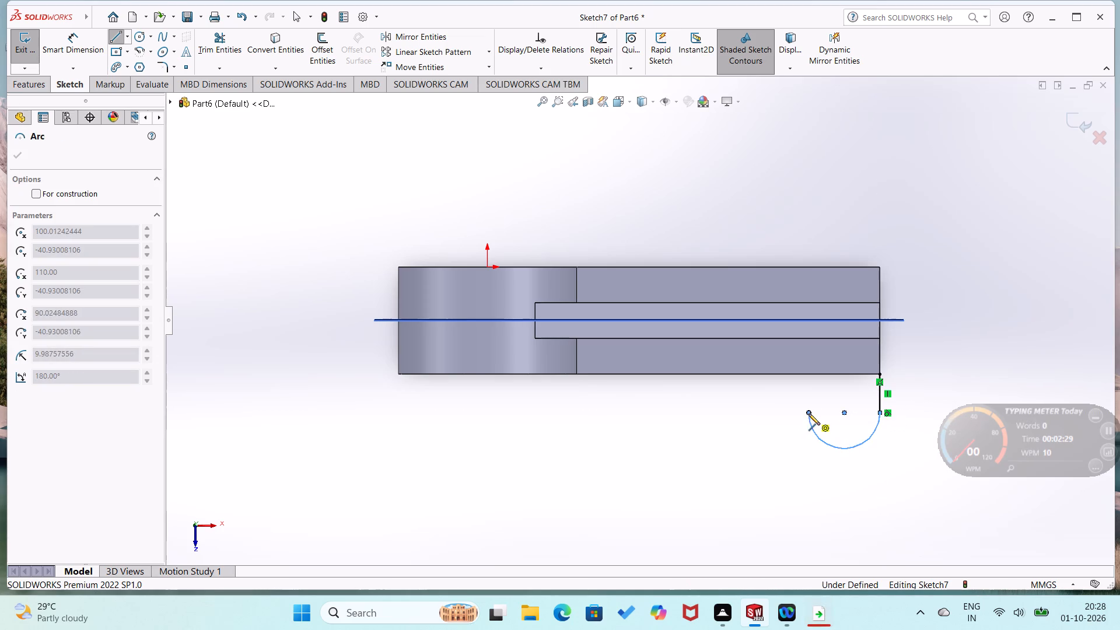
{"action": "left_click", "coordinate": [808, 371]}
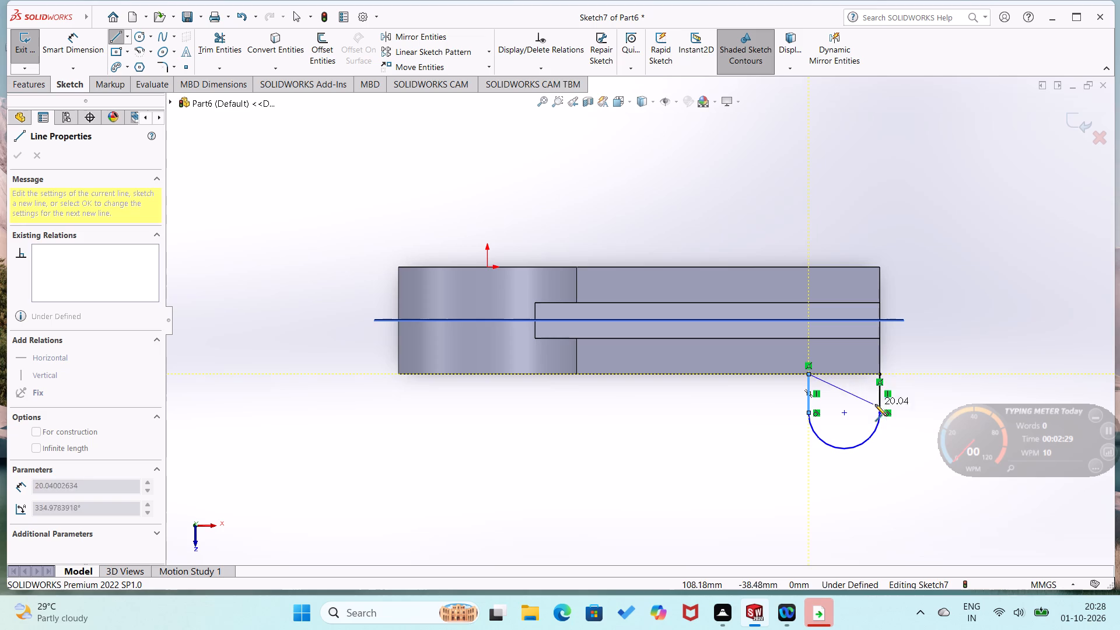
{"action": "left_click", "coordinate": [880, 373]}
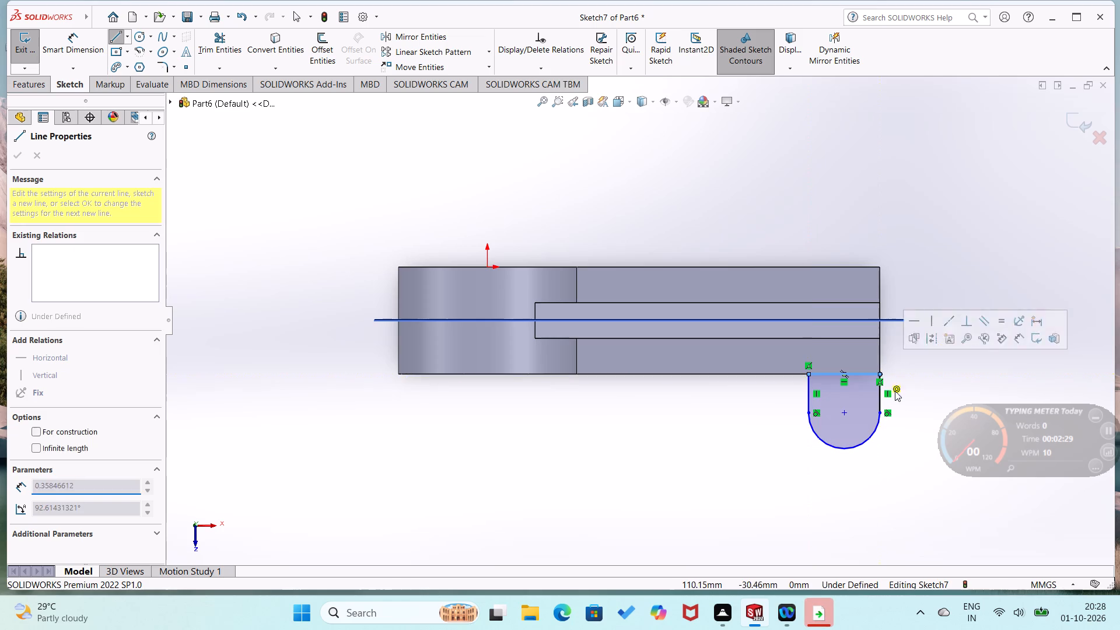
Dimension the tab profile's straight side to 10 mm and its closing line along the foot's edge to 20 mm.
{"action": "right_click_drag", "start_coordinate": [915, 402], "coordinate": [926, 331]}
{"action": "left_click", "coordinate": [881, 398]}
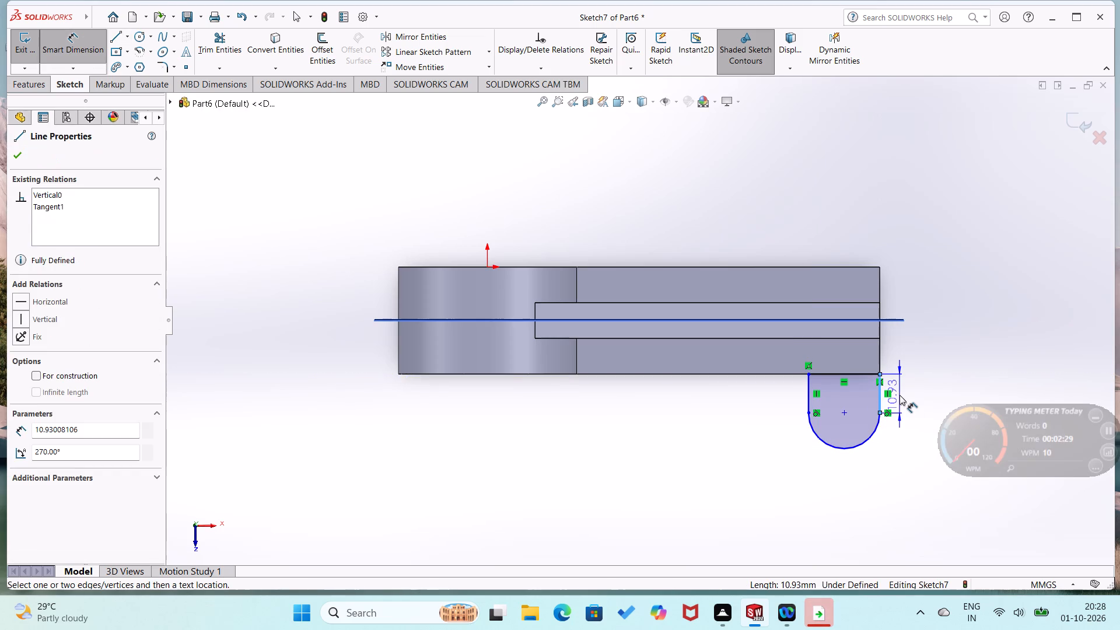
{"action": "left_click", "coordinate": [900, 395]}
{"action": "type", "text": "10"}
{"action": "key", "text": "Return"}
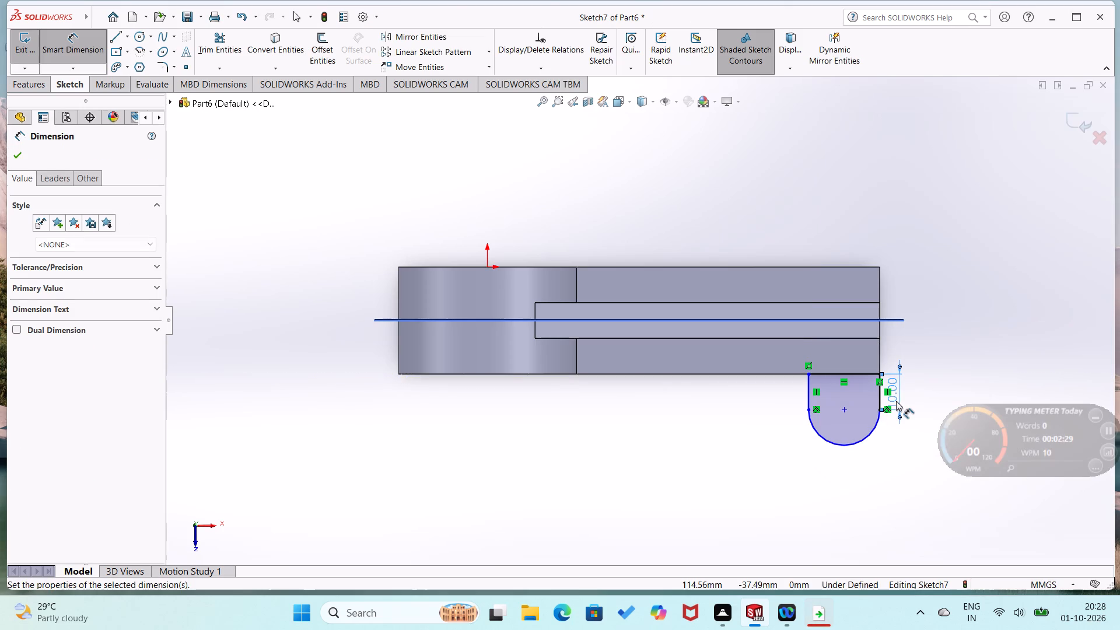
{"action": "left_click", "coordinate": [866, 374]}
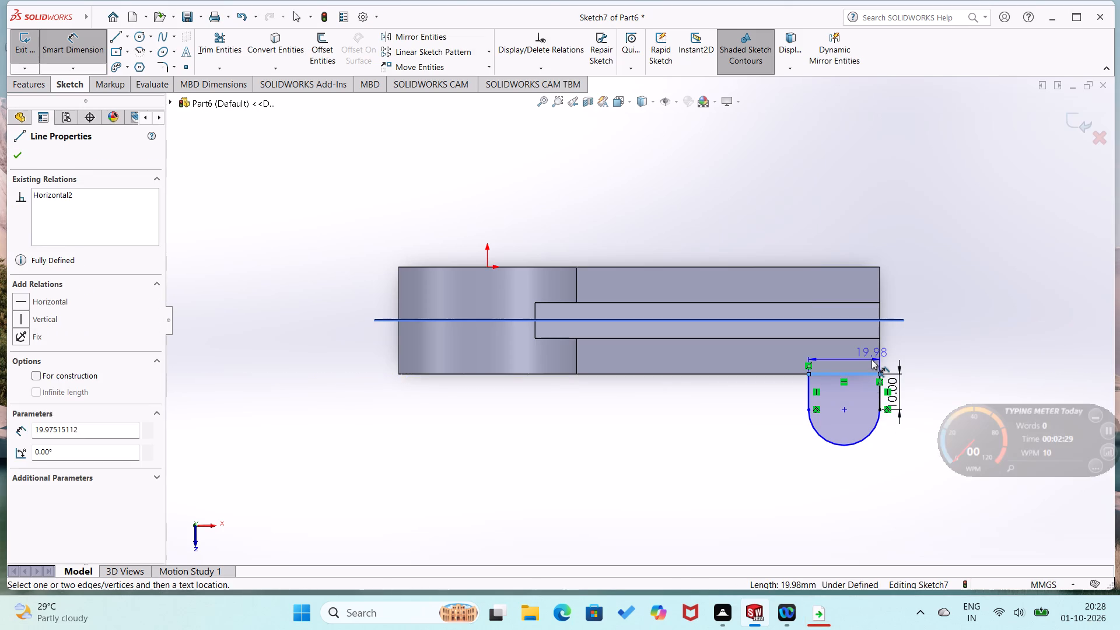
{"action": "left_click", "coordinate": [871, 359]}
{"action": "type", "text": "20"}
{"action": "key", "text": "Return"}
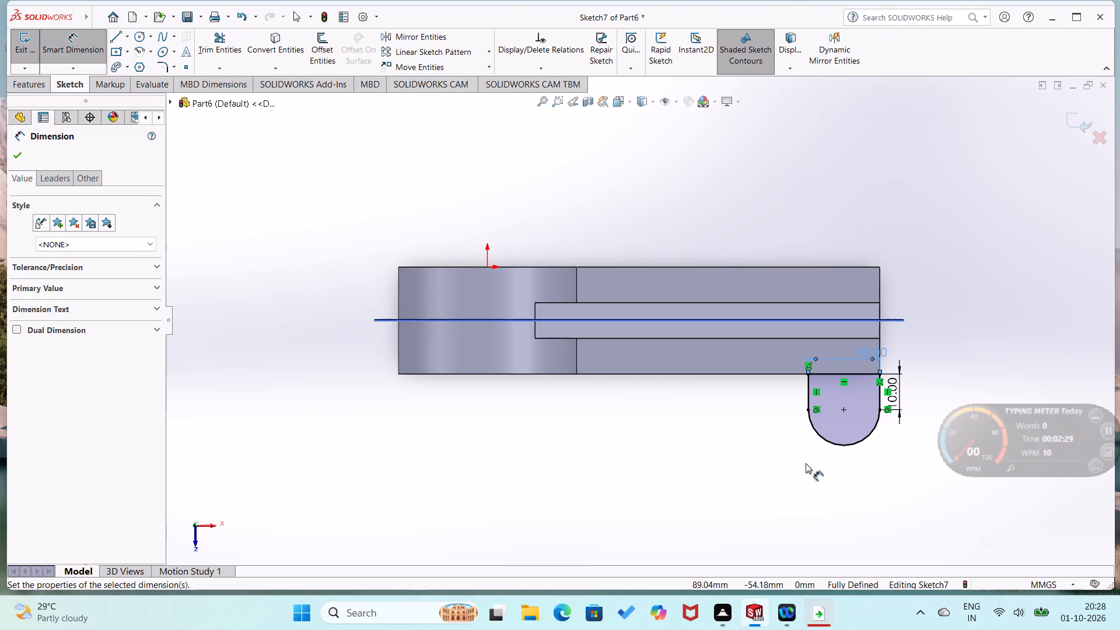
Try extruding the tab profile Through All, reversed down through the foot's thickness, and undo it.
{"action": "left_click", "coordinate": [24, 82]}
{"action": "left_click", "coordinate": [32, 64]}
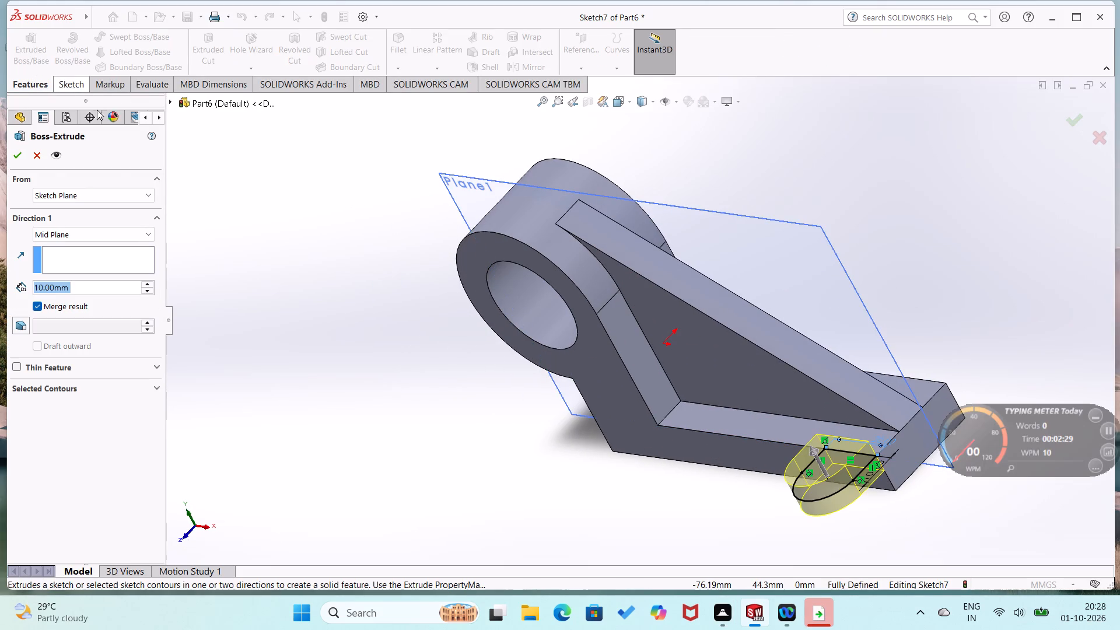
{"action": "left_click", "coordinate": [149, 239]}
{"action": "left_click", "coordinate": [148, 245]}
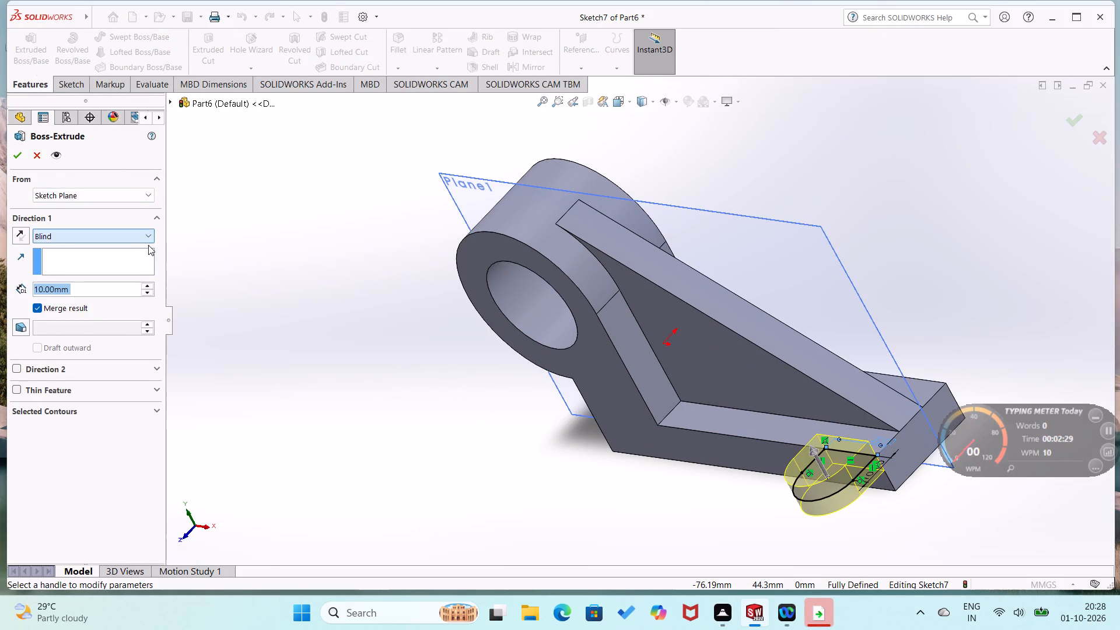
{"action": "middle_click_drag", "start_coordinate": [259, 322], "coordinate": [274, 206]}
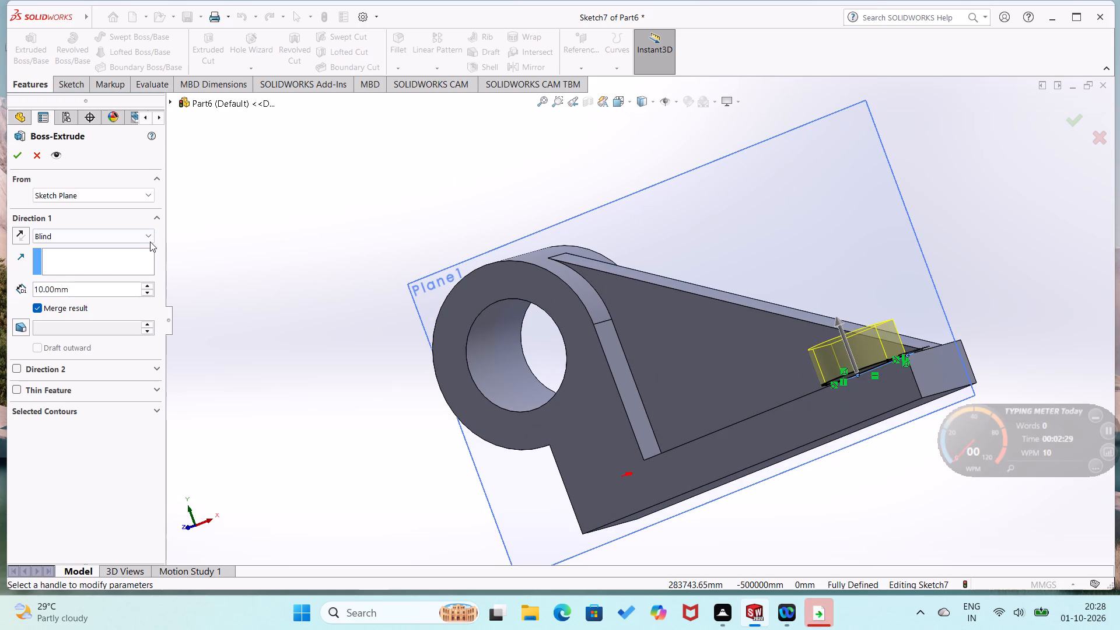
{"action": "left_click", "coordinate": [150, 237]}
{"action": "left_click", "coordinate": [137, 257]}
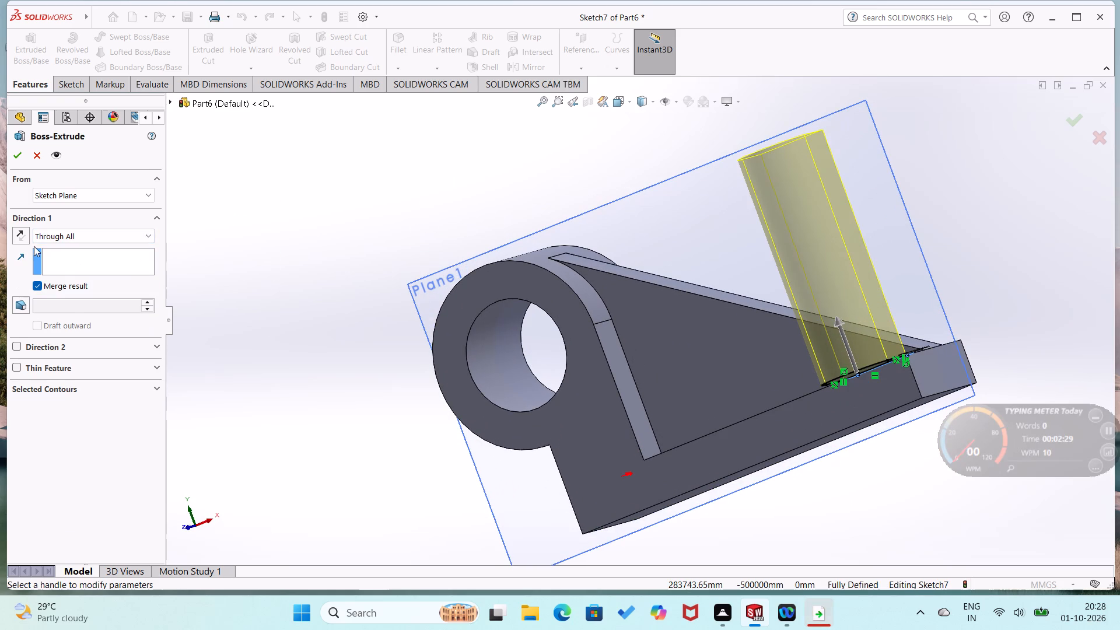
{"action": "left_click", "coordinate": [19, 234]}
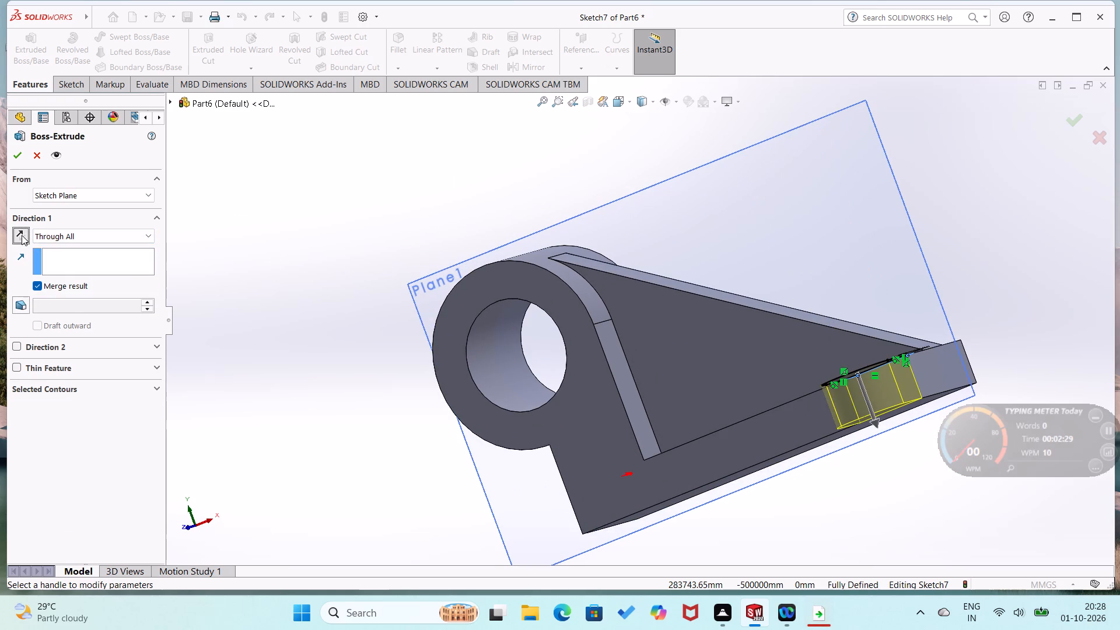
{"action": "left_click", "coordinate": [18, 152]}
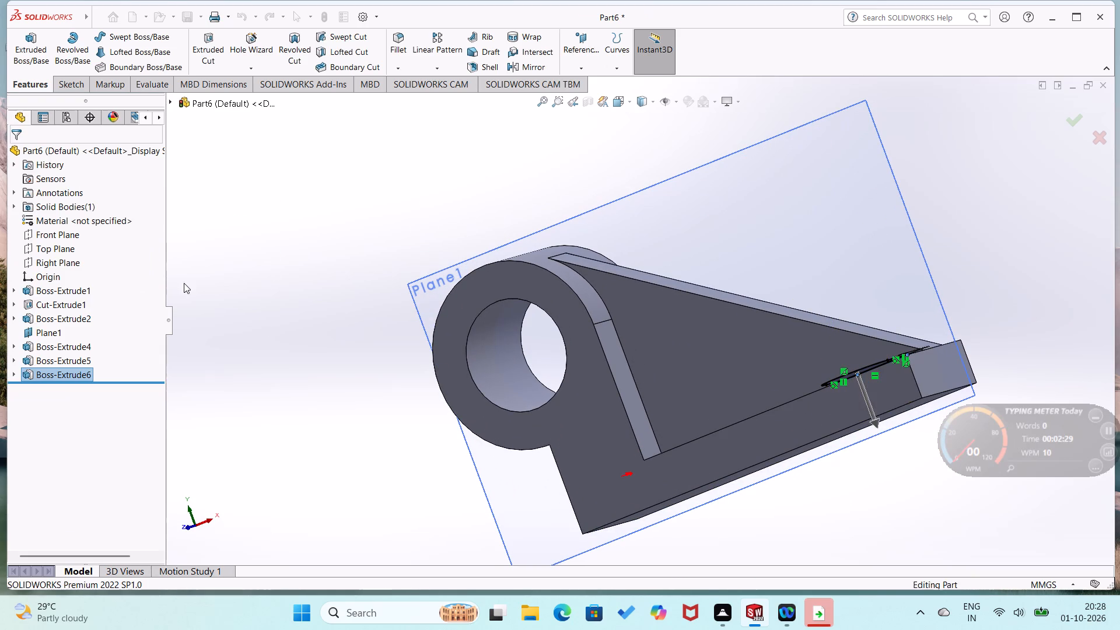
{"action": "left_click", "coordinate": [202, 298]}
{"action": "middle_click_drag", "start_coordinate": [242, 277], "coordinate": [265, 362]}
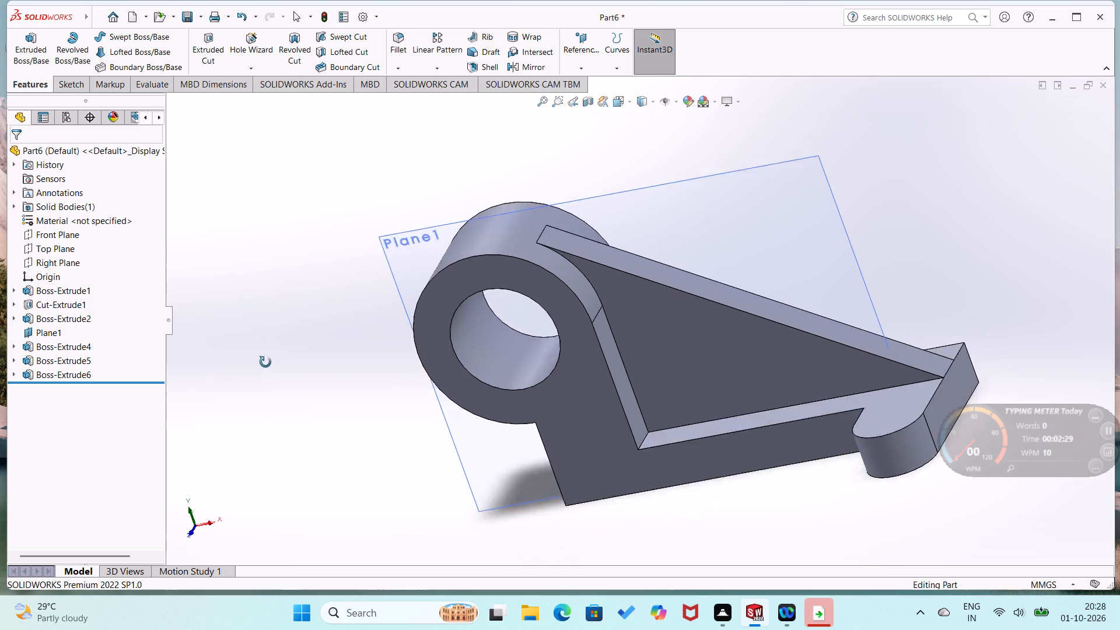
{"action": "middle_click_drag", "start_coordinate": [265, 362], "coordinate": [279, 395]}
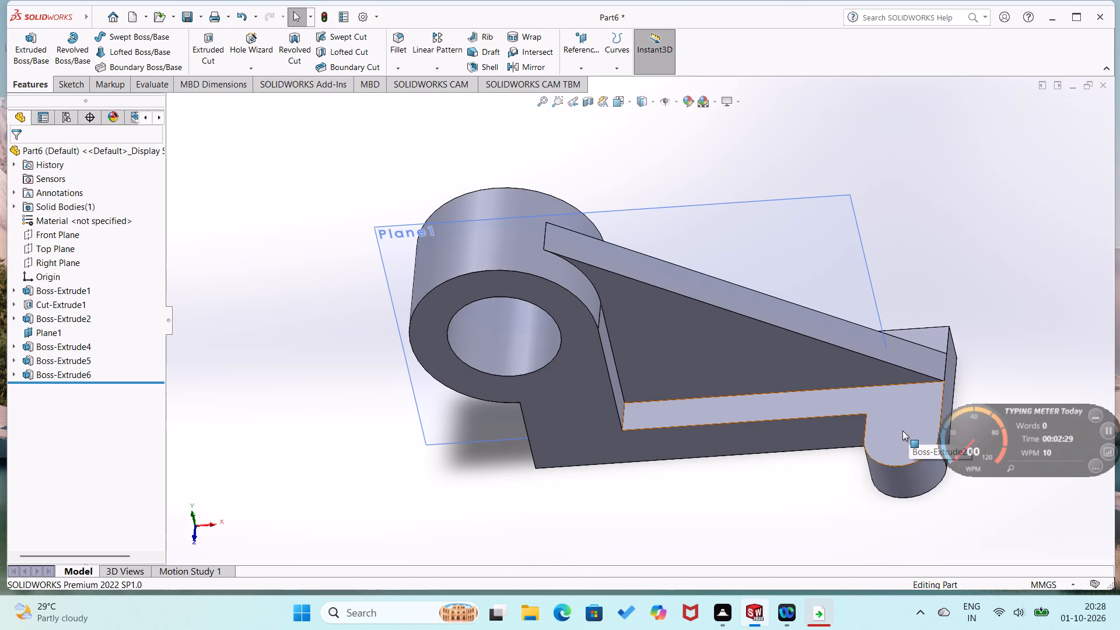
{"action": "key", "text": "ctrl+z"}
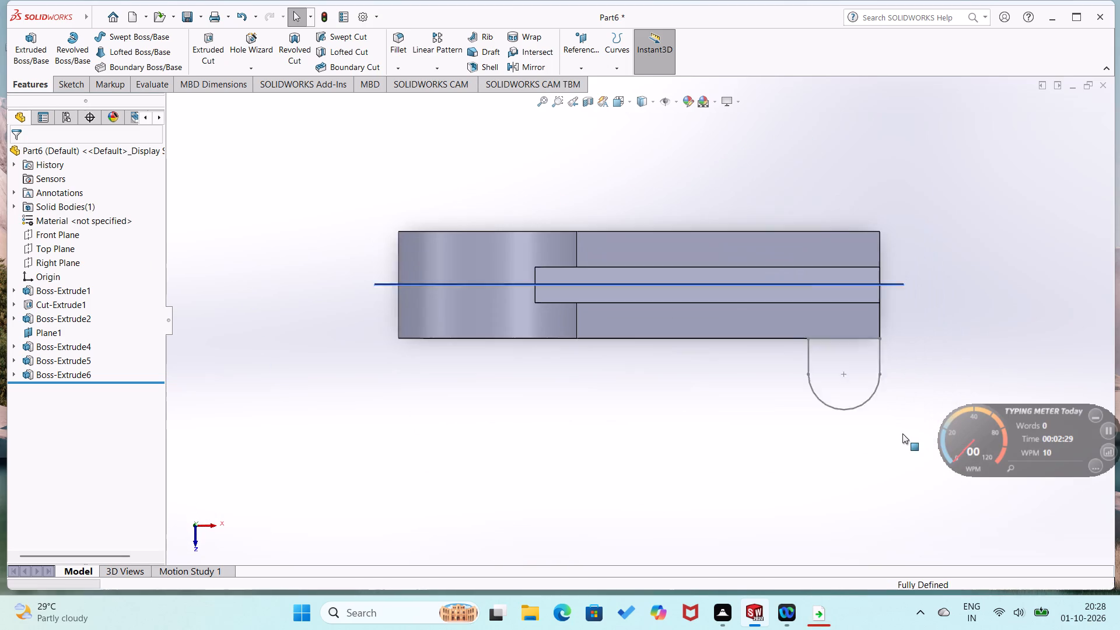
Set the tab profile's width along the foot's edge to 40 mm.
{"action": "left_click", "coordinate": [869, 355]}
{"action": "left_click", "coordinate": [869, 355]}
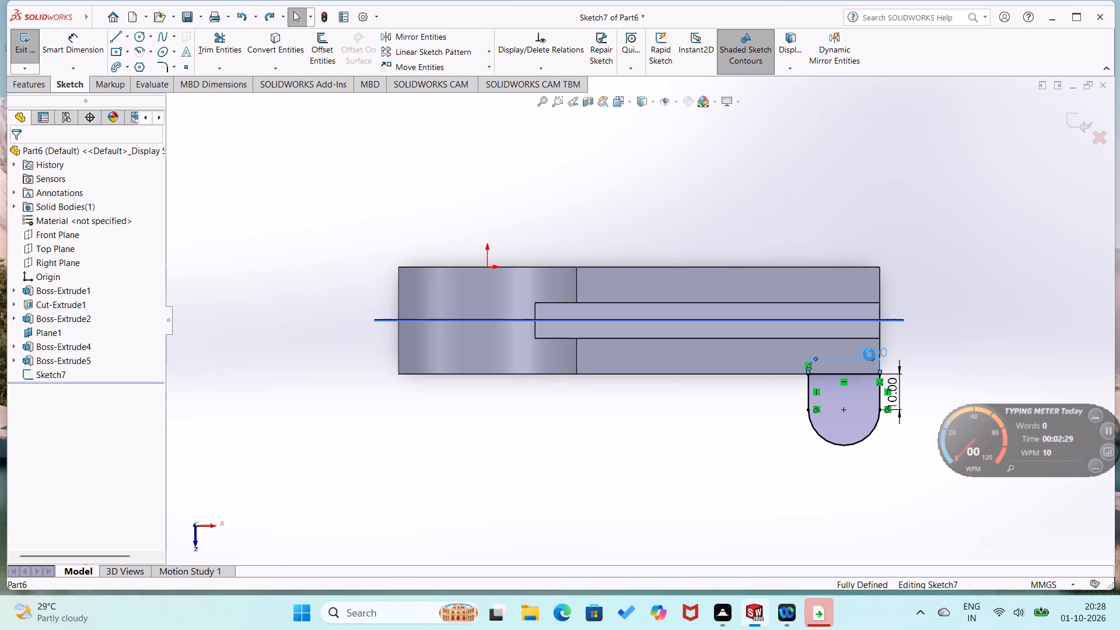
{"action": "type", "text": "40"}
{"action": "key", "text": "Return"}
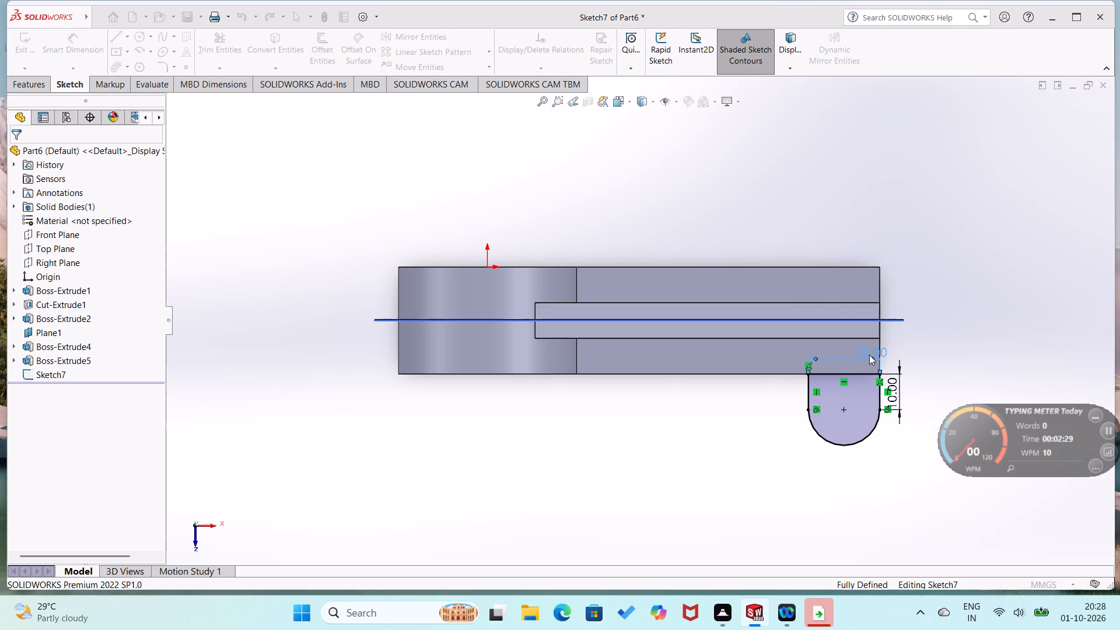
{"action": "left_click", "coordinate": [935, 324]}
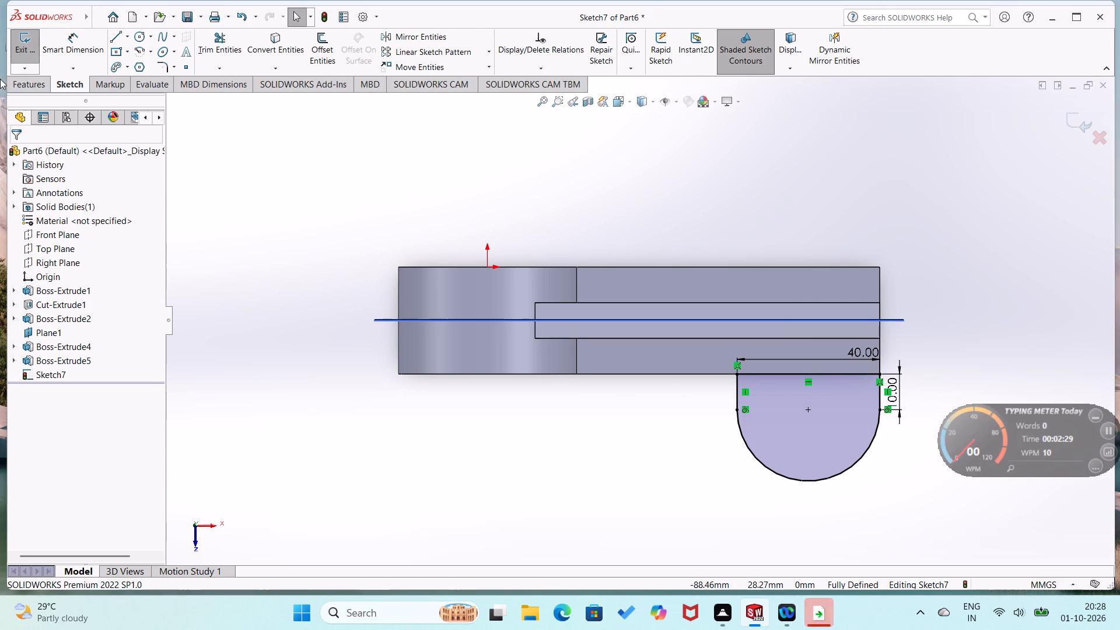
Extrude the widened tab profile Through All, reversed down through the foot's thickness and merged with the body.
{"action": "left_click", "coordinate": [28, 77]}
{"action": "left_click", "coordinate": [37, 56]}
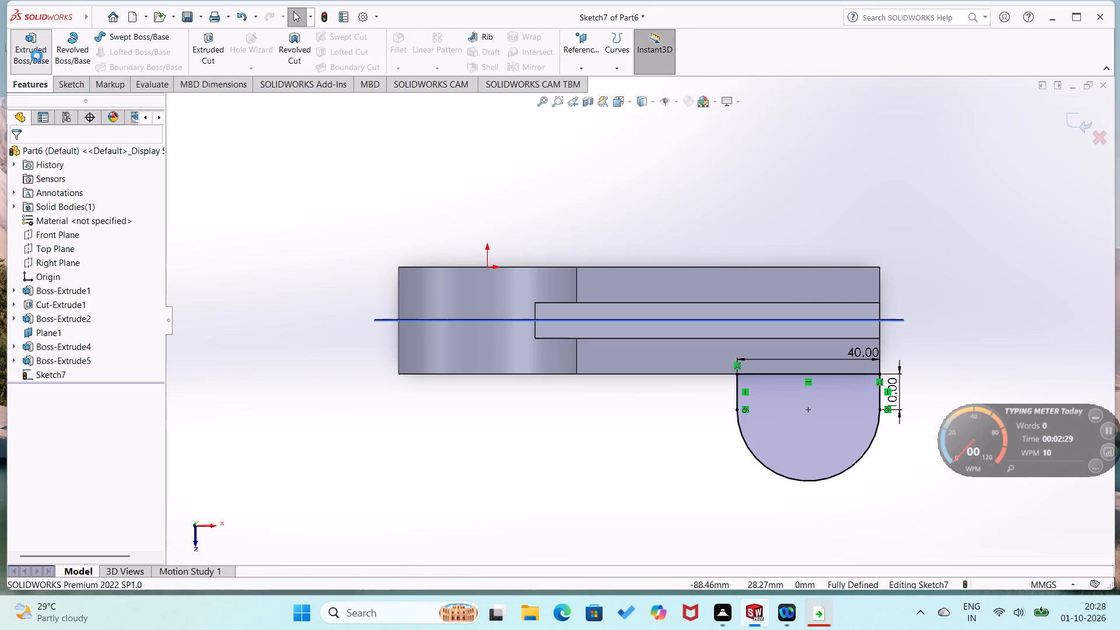
{"action": "middle_click_drag", "start_coordinate": [228, 271], "coordinate": [206, 140]}
{"action": "left_click", "coordinate": [18, 236]}
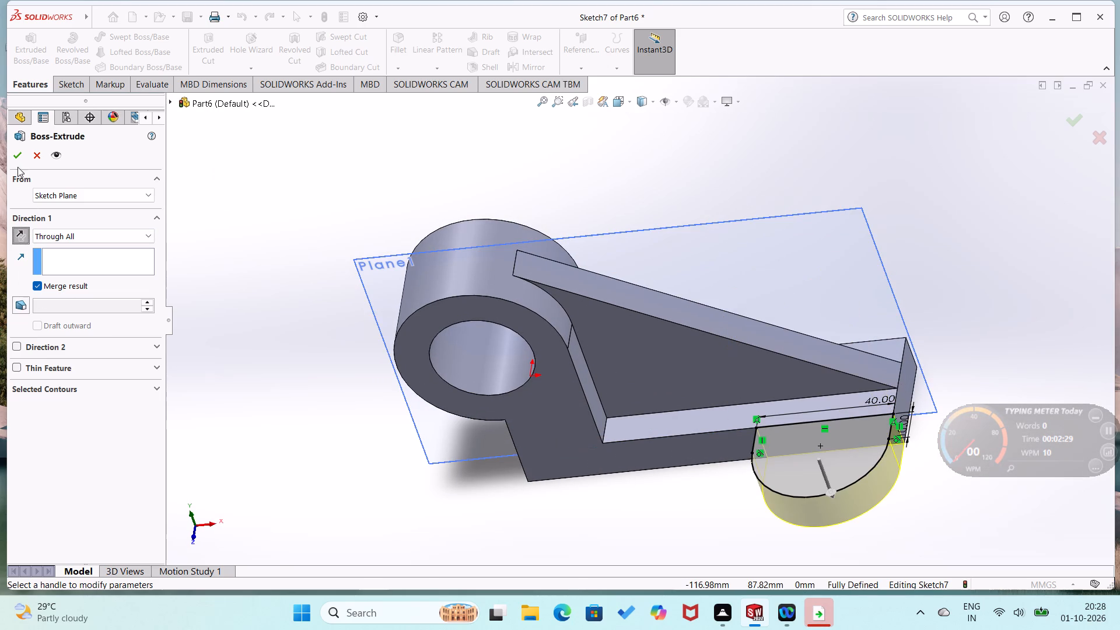
{"action": "left_click", "coordinate": [16, 152]}
{"action": "left_click", "coordinate": [253, 339]}
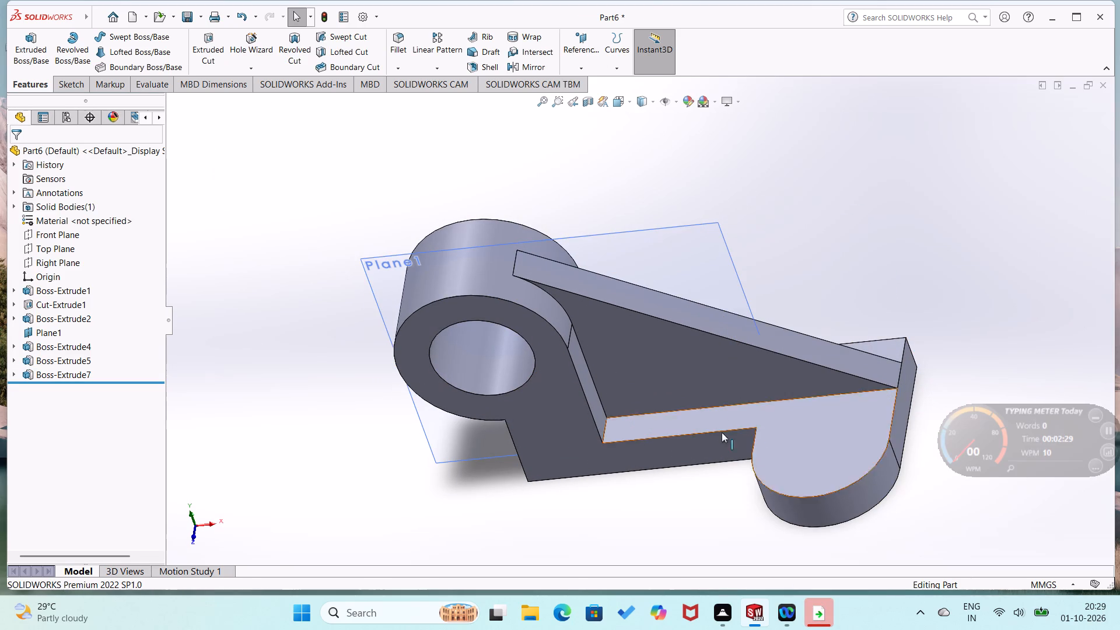
Sketch a 20 mm diameter circle on the side tab's upper face, centred on its rounded end.
{"action": "right_click", "coordinate": [825, 461]}
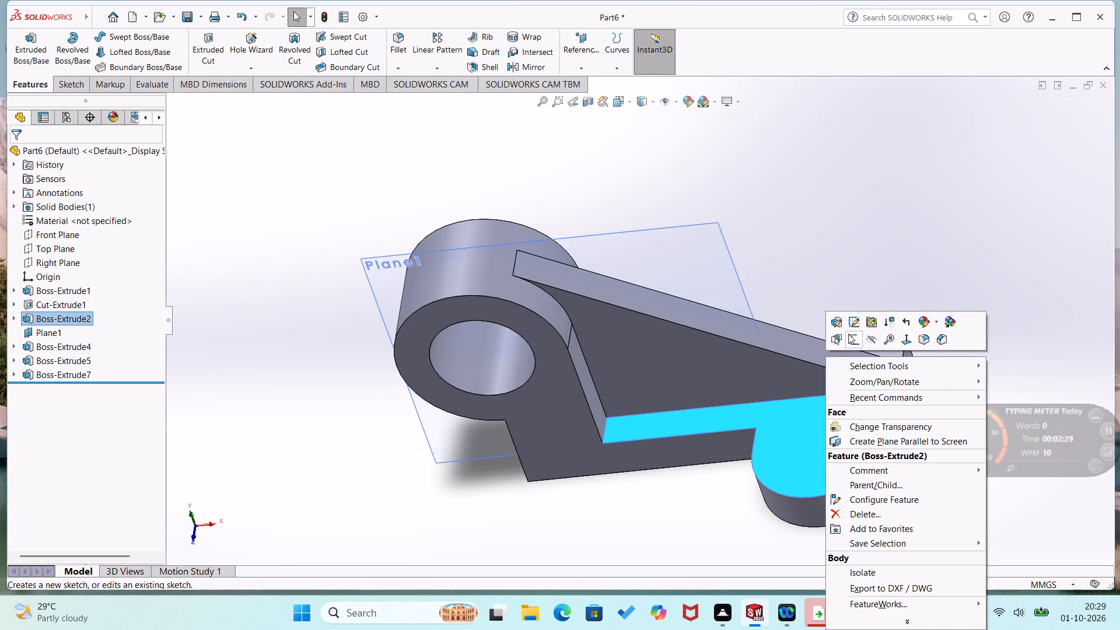
{"action": "left_click", "coordinate": [848, 334]}
{"action": "left_click", "coordinate": [774, 475]}
{"action": "right_click_drag", "start_coordinate": [817, 488], "coordinate": [825, 481]}
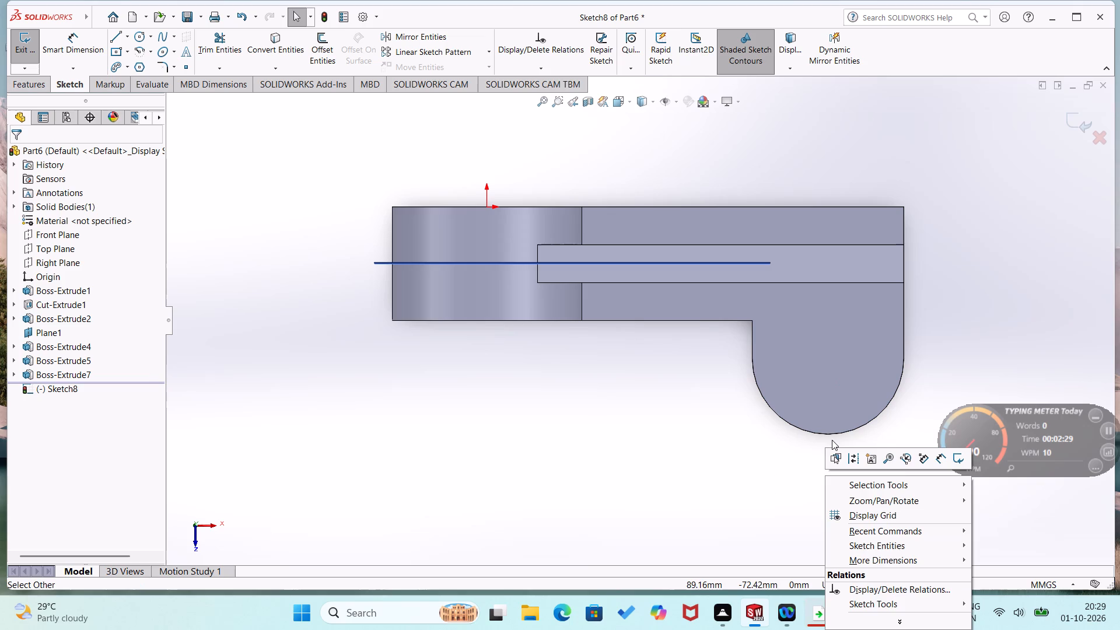
{"action": "right_click_drag", "start_coordinate": [720, 473], "coordinate": [749, 474]}
{"action": "right_click_drag", "start_coordinate": [740, 463], "coordinate": [815, 464]}
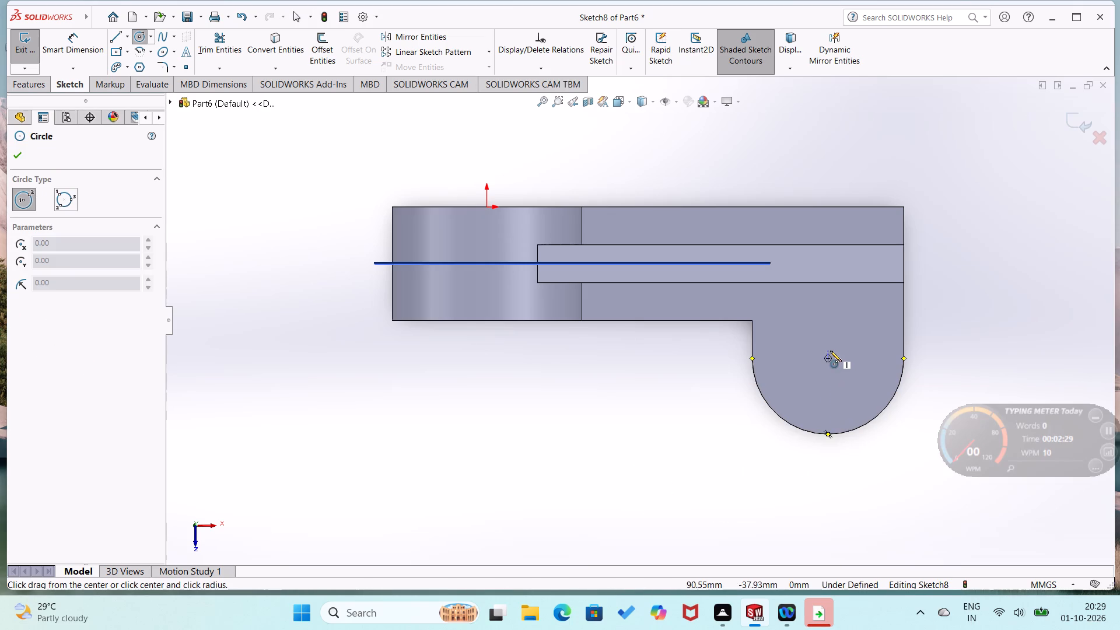
{"action": "left_click", "coordinate": [829, 362]}
{"action": "left_click", "coordinate": [841, 400]}
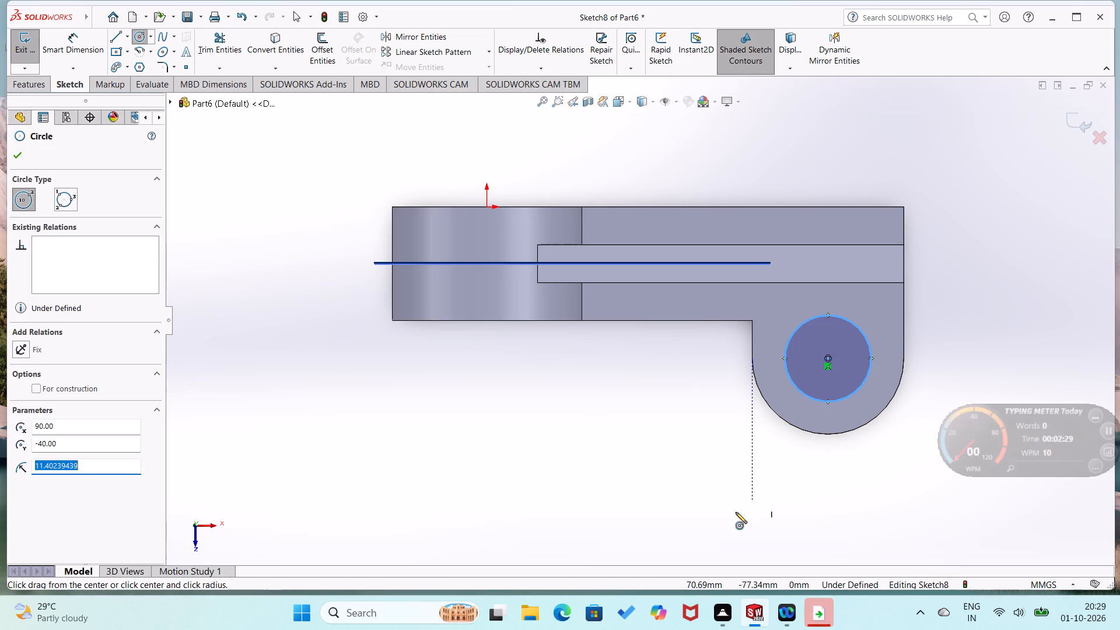
{"action": "right_click_drag", "start_coordinate": [737, 509], "coordinate": [778, 410]}
{"action": "left_click", "coordinate": [841, 396]}
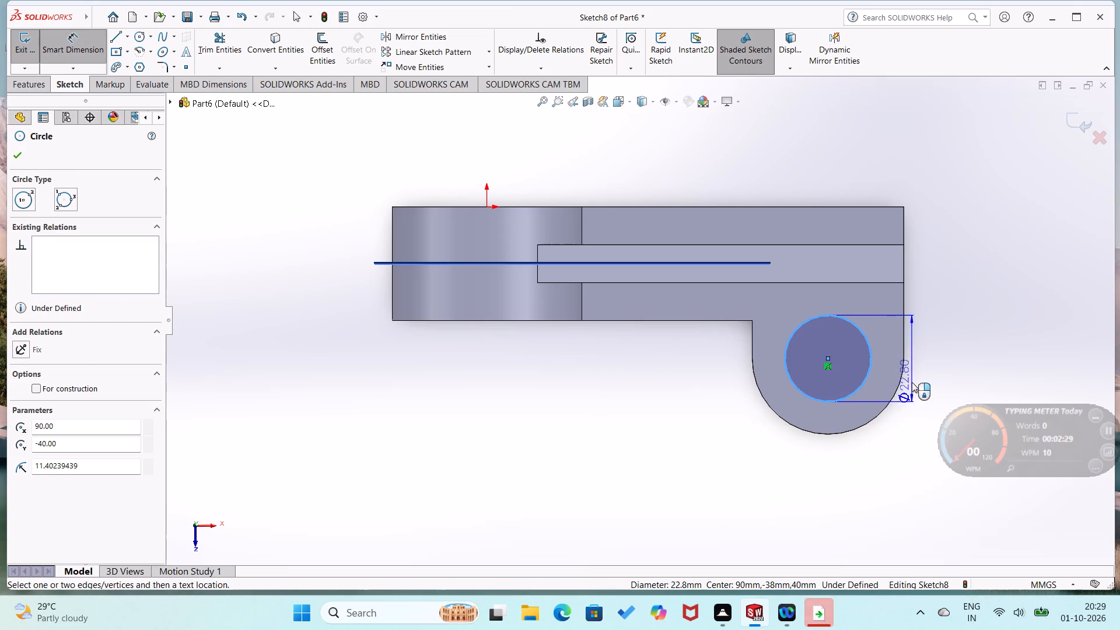
{"action": "left_click", "coordinate": [912, 382]}
{"action": "type", "text": "20"}
{"action": "key", "text": "Return"}
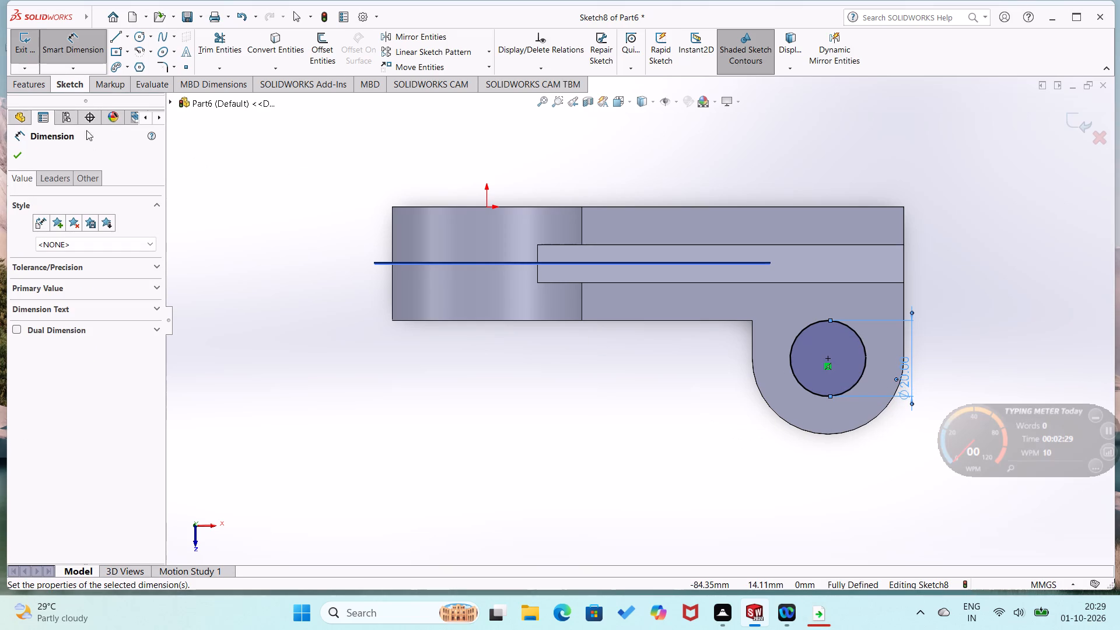
Cut the 20 mm circle Through All to make the hole in the side tab.
{"action": "left_click", "coordinate": [30, 83]}
{"action": "left_click", "coordinate": [207, 64]}
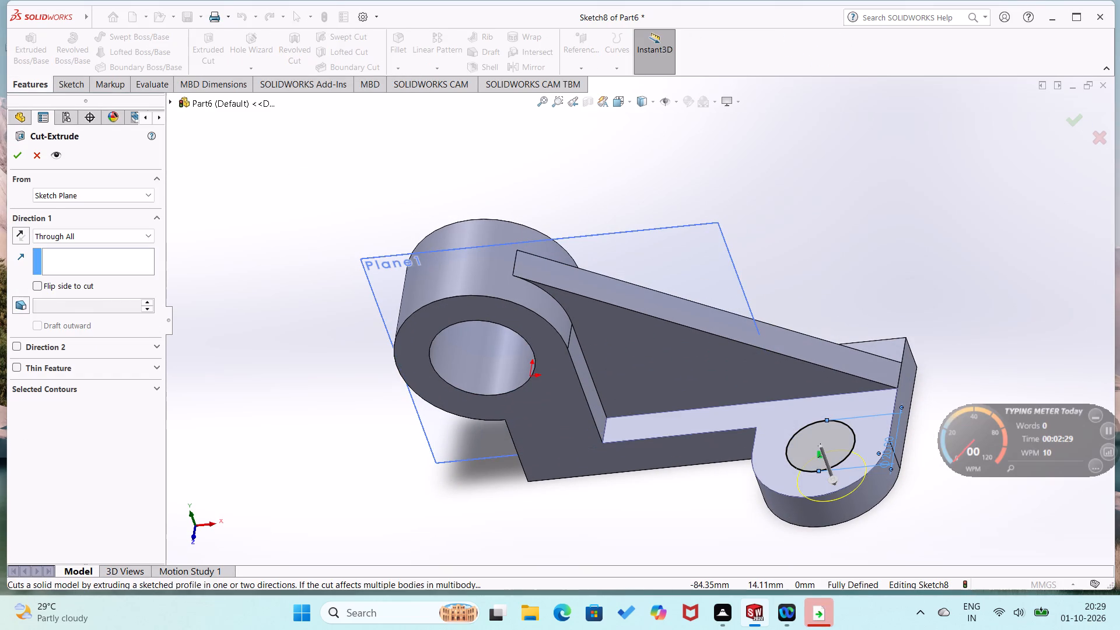
{"action": "left_click", "coordinate": [16, 156]}
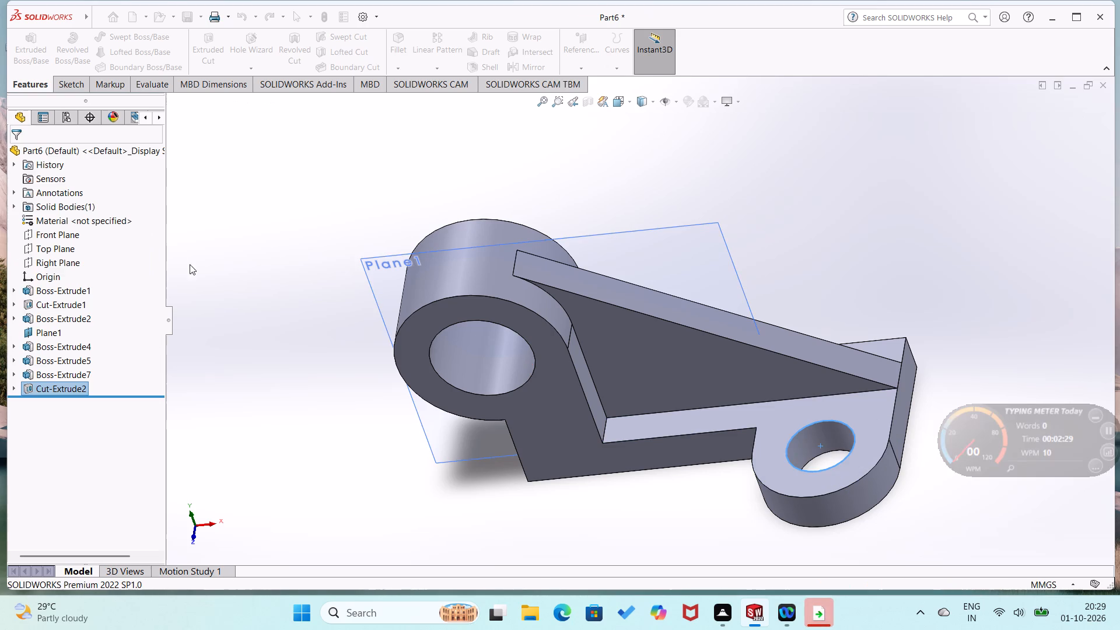
{"action": "left_click", "coordinate": [239, 296]}
On the foot's upper face, sketch a closed round-ended profile outward from the edge opposite the tab, about 24 mm wide with about 10 mm straight sides.
{"action": "middle_click_drag", "start_coordinate": [450, 353], "coordinate": [453, 491]}
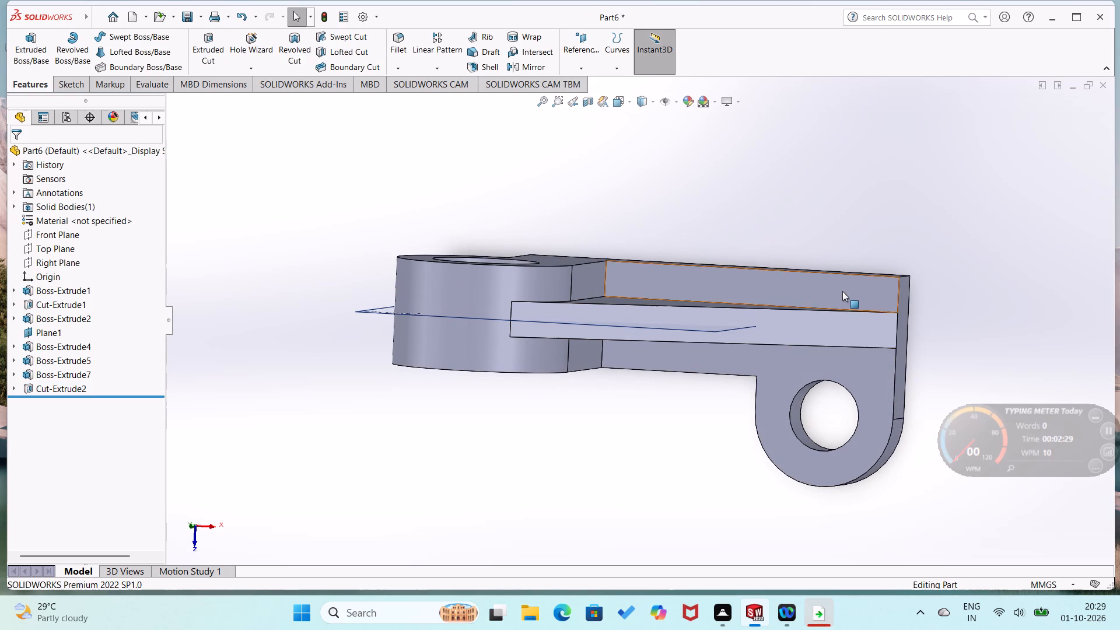
{"action": "right_click", "coordinate": [845, 288]}
{"action": "left_click", "coordinate": [871, 274]}
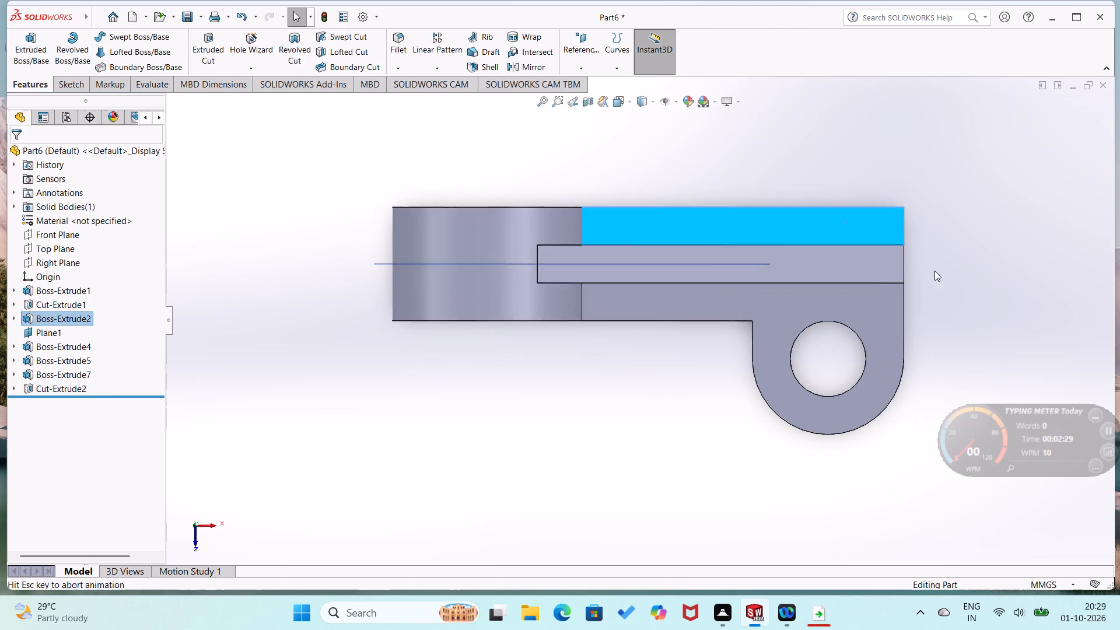
{"action": "right_click_drag", "start_coordinate": [989, 264], "coordinate": [930, 302]}
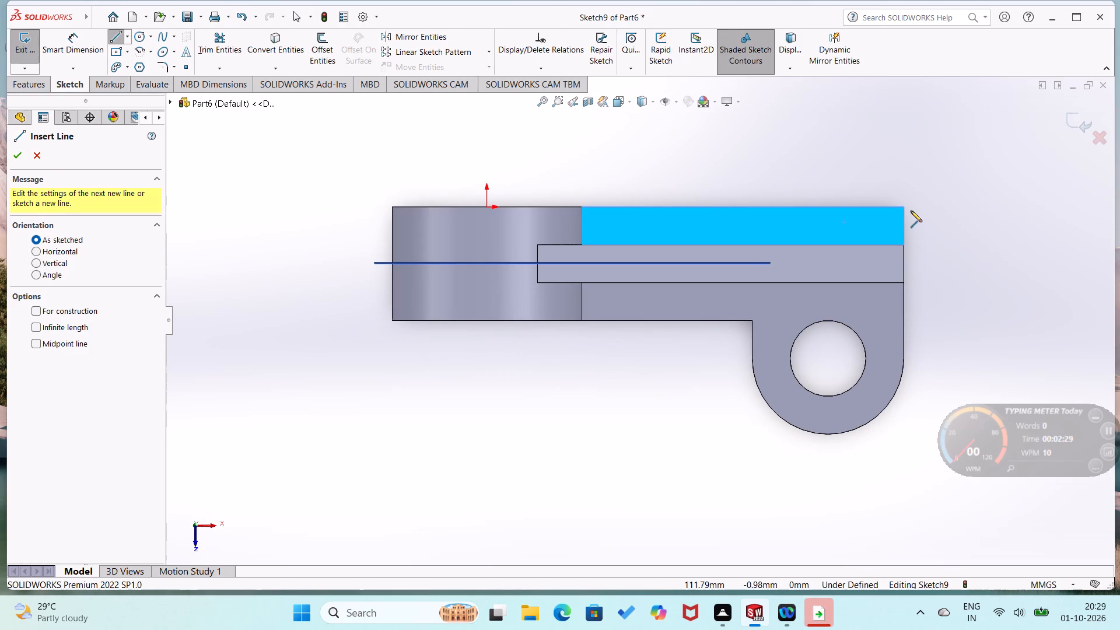
{"action": "left_click", "coordinate": [903, 206]}
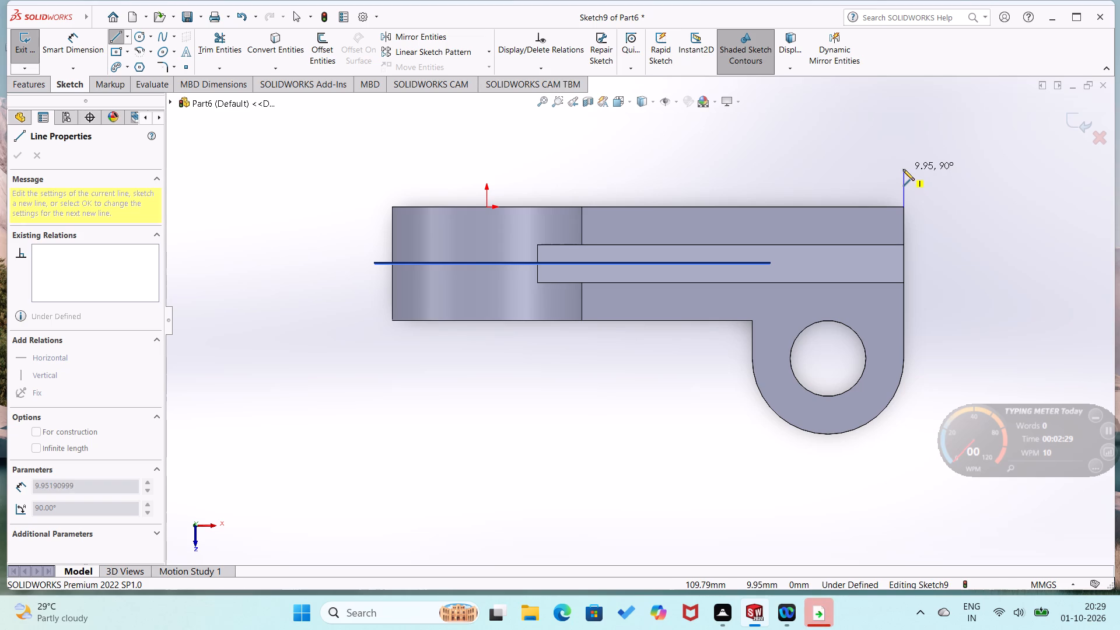
{"action": "left_click", "coordinate": [903, 169]}
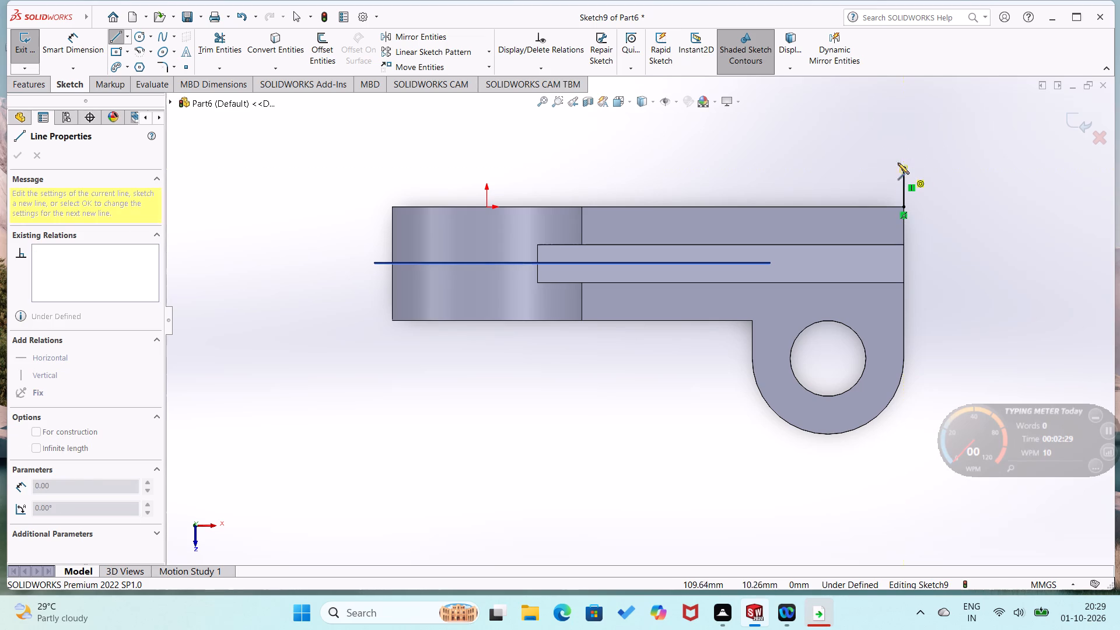
{"action": "left_click", "coordinate": [813, 167]}
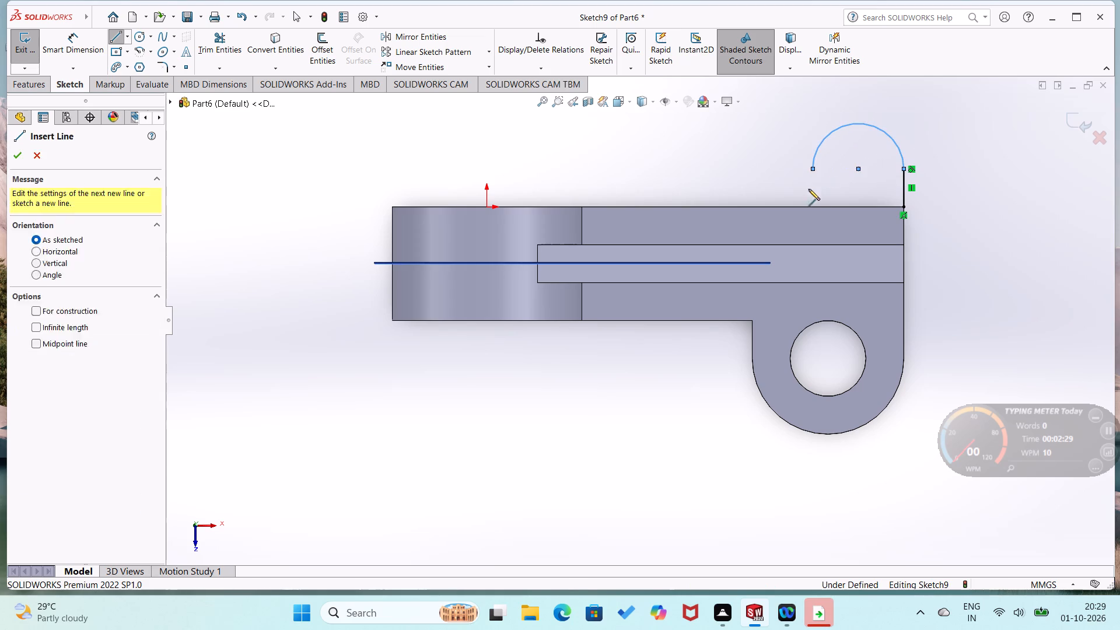
{"action": "left_click", "coordinate": [813, 207]}
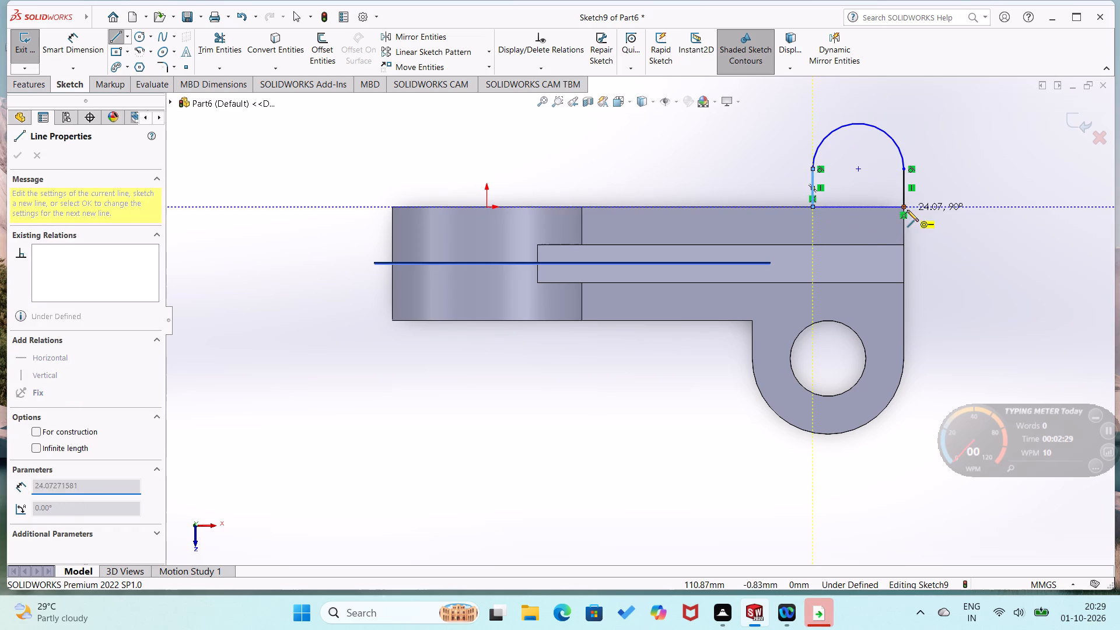
{"action": "left_click", "coordinate": [902, 208]}
Dimension the second tab profile's straight side to 10 mm and its closing line along the foot's edge to 40 mm.
{"action": "right_click_drag", "start_coordinate": [933, 292], "coordinate": [937, 222]}
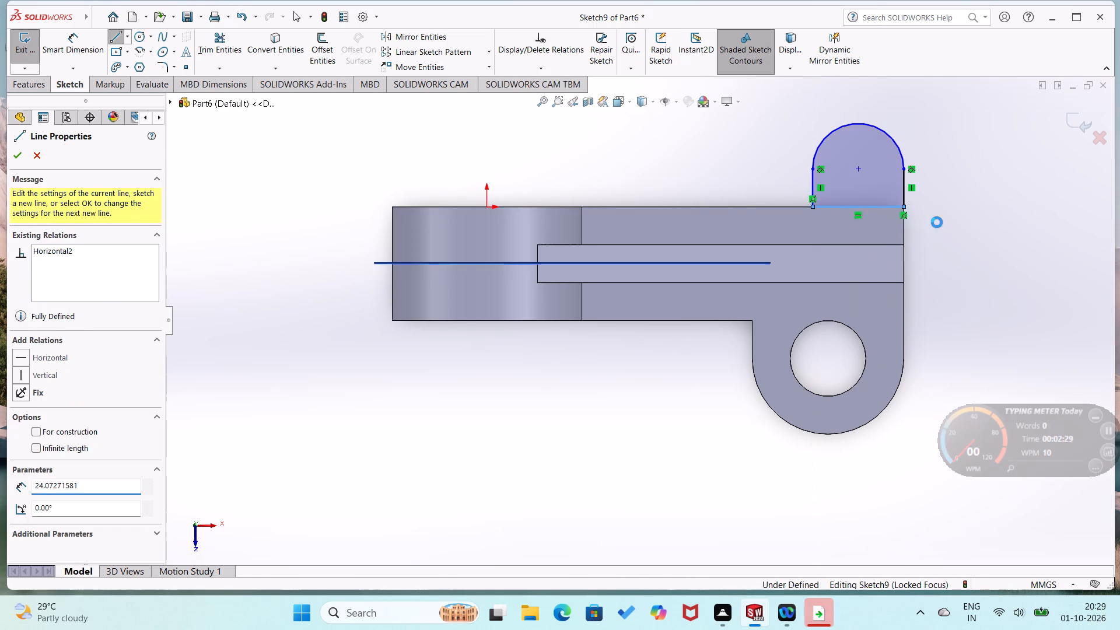
{"action": "right_click_drag", "start_coordinate": [937, 222], "coordinate": [937, 221]}
{"action": "left_click", "coordinate": [905, 196]}
{"action": "left_click", "coordinate": [942, 198]}
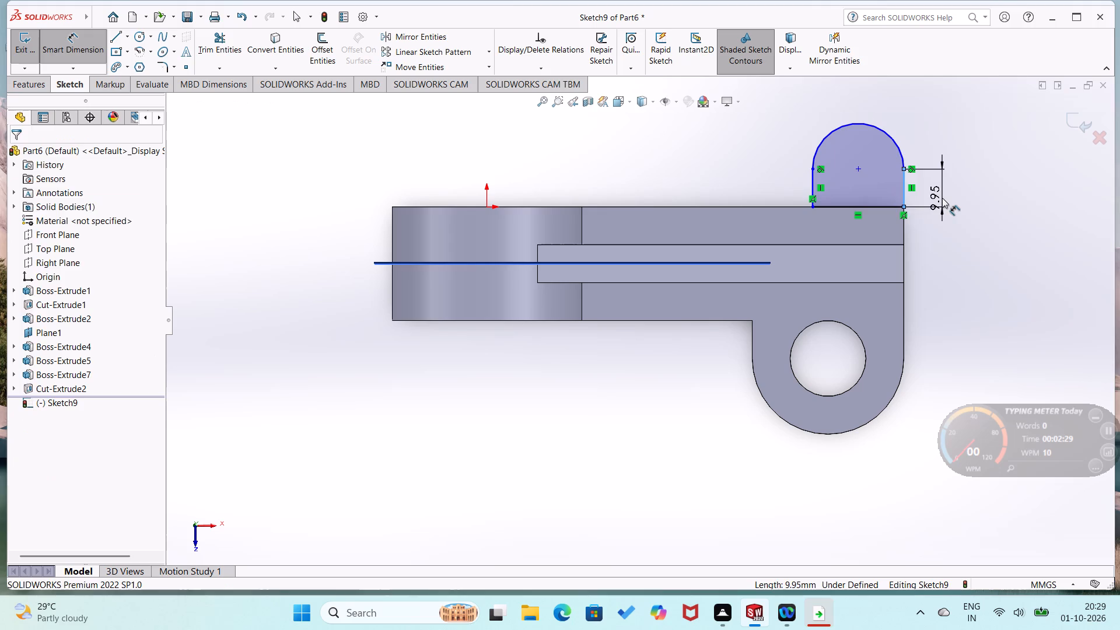
{"action": "type", "text": "10"}
{"action": "key", "text": "Return"}
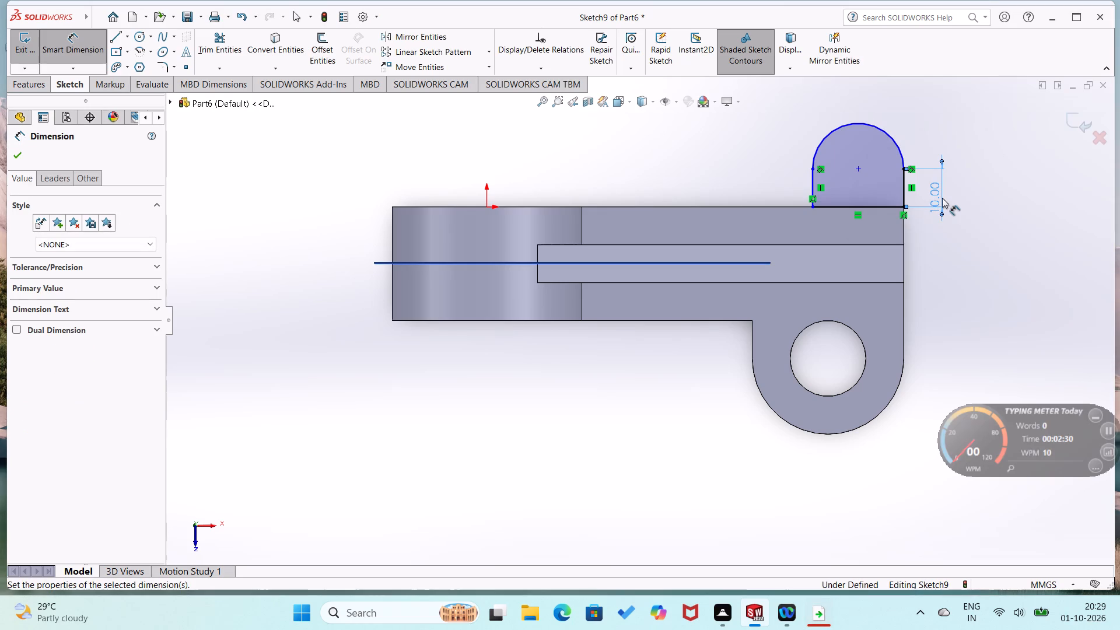
{"action": "left_click", "coordinate": [885, 206]}
{"action": "left_click", "coordinate": [884, 226]}
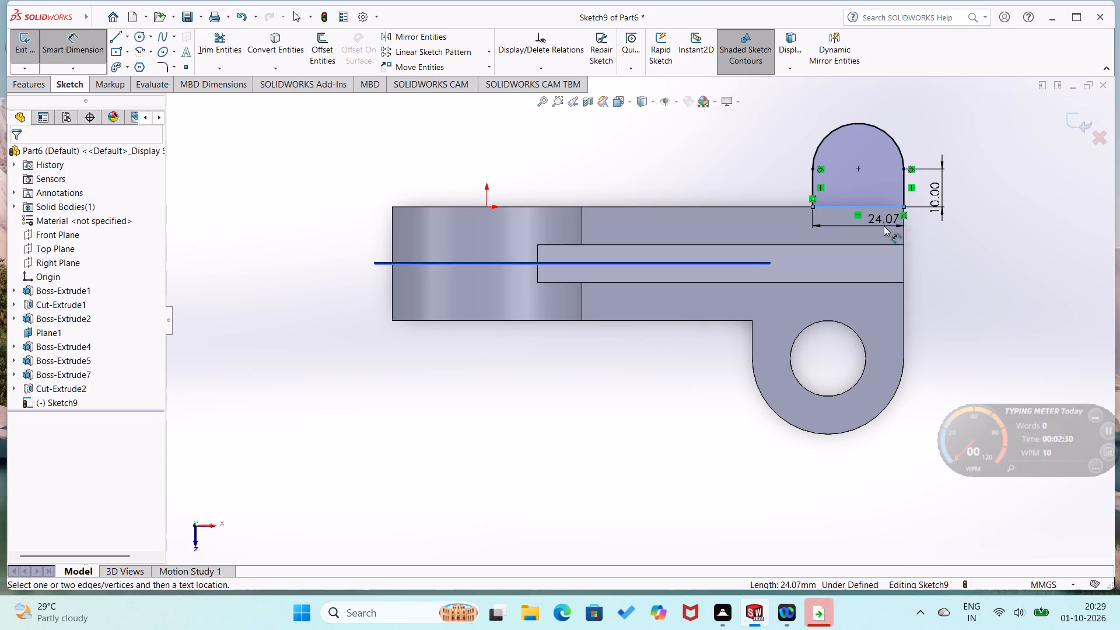
{"action": "type", "text": "40"}
{"action": "key", "text": "Return"}
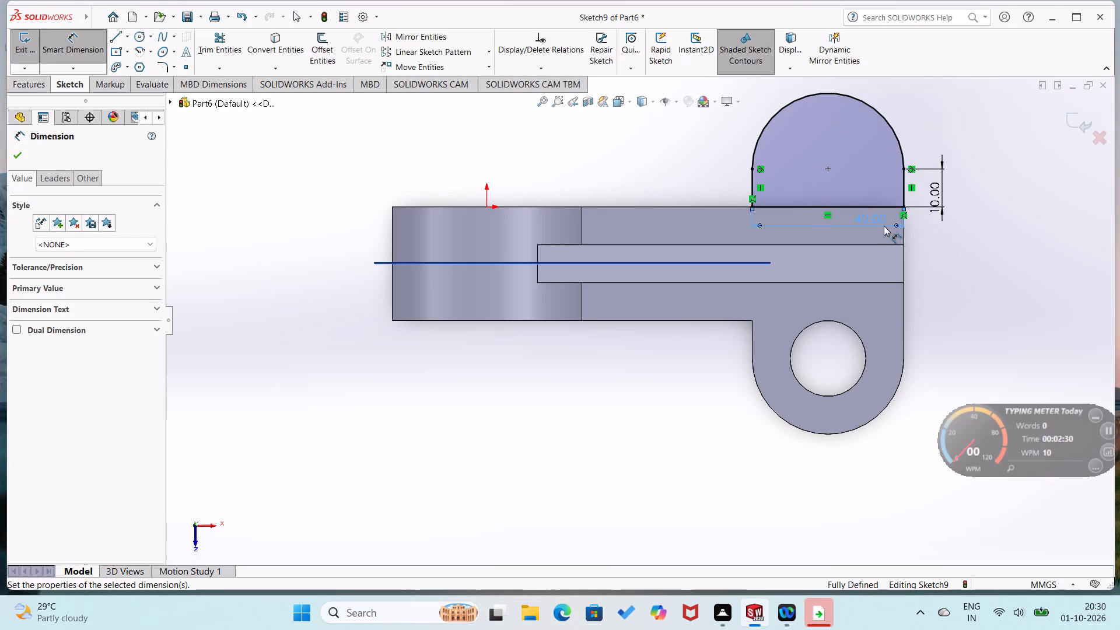
Extrude the second tab profile Through All, reversed down through the foot's thickness and merged with the body.
{"action": "left_click", "coordinate": [43, 84]}
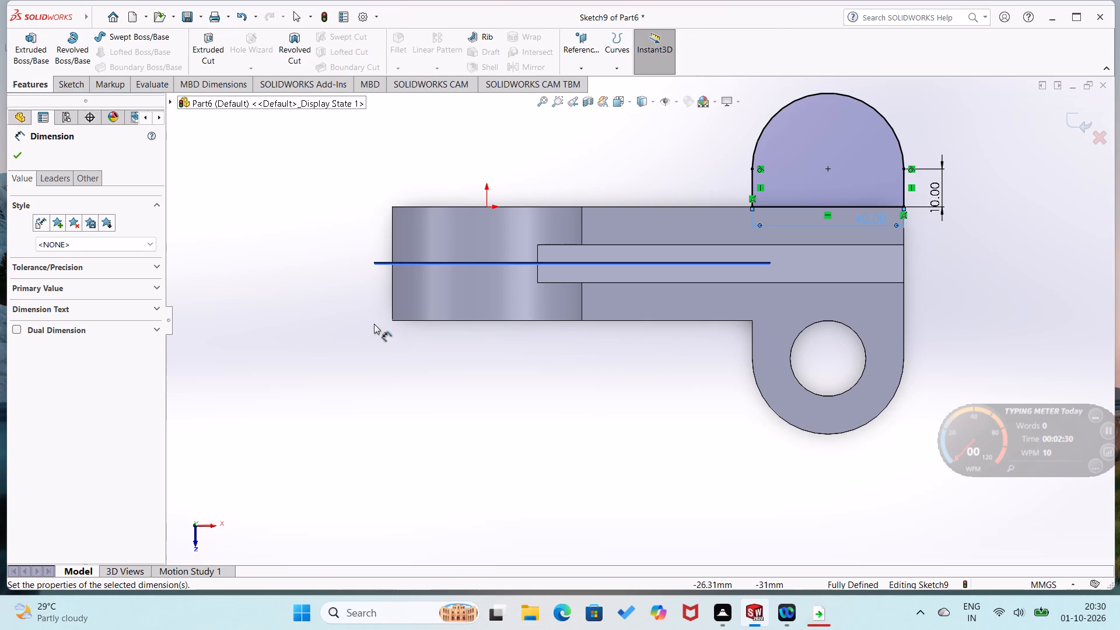
{"action": "left_click", "coordinate": [24, 44]}
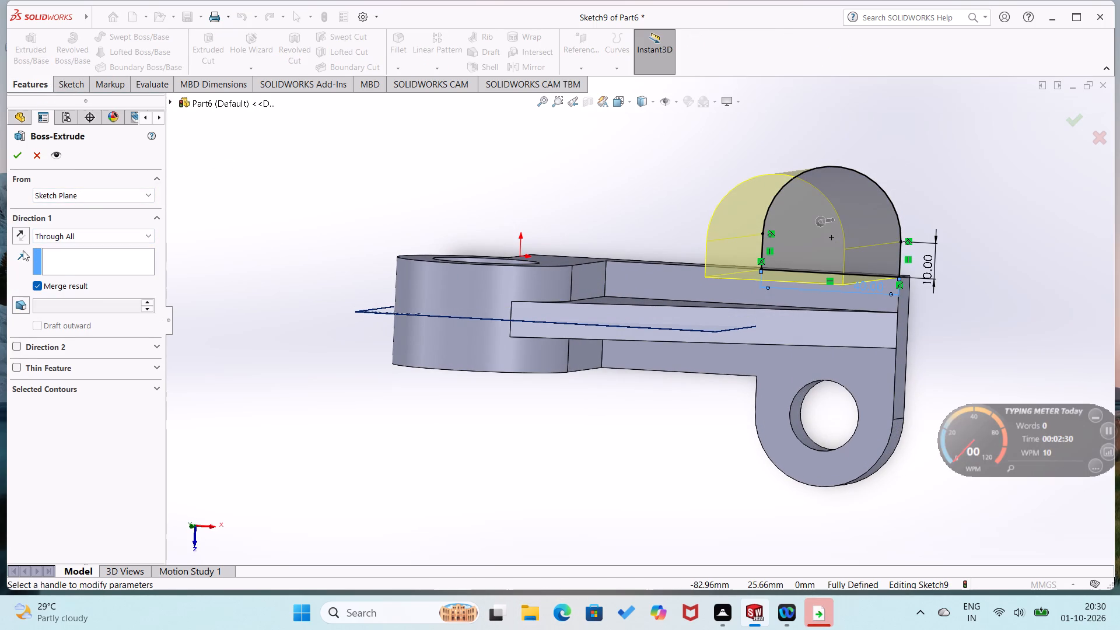
{"action": "left_click", "coordinate": [17, 239]}
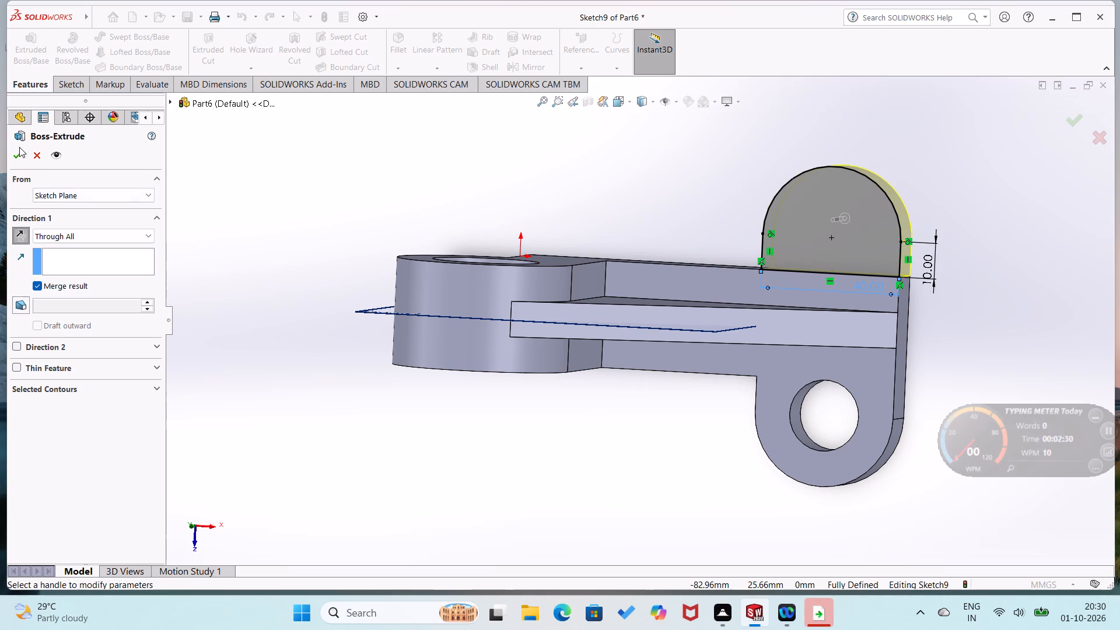
{"action": "left_click", "coordinate": [19, 148]}
{"action": "left_click", "coordinate": [221, 252]}
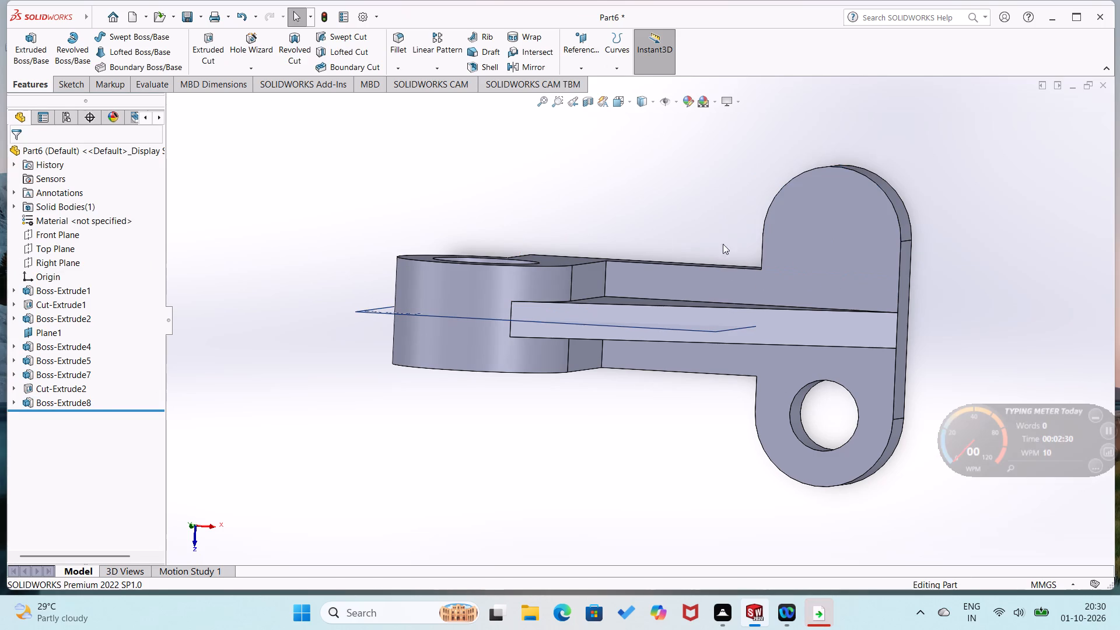
Sketch a 20 mm diameter circle on the second tab's upper face, centred on its rounded end.
{"action": "right_click", "coordinate": [803, 251]}
{"action": "left_click", "coordinate": [835, 233]}
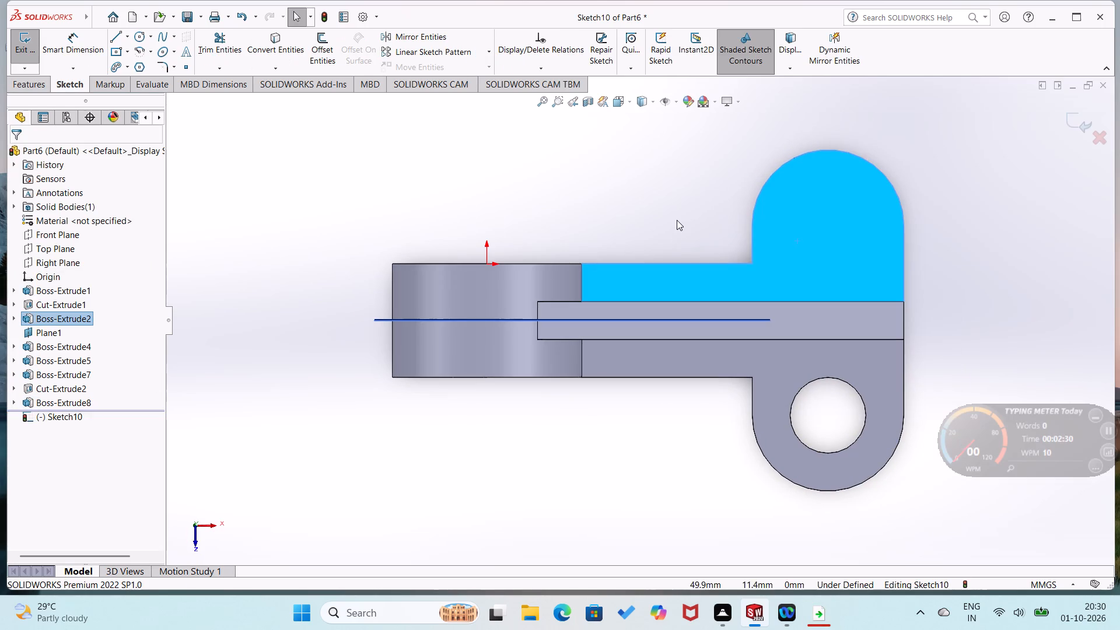
{"action": "left_click", "coordinate": [677, 220]}
{"action": "right_click_drag", "start_coordinate": [666, 222], "coordinate": [723, 218]}
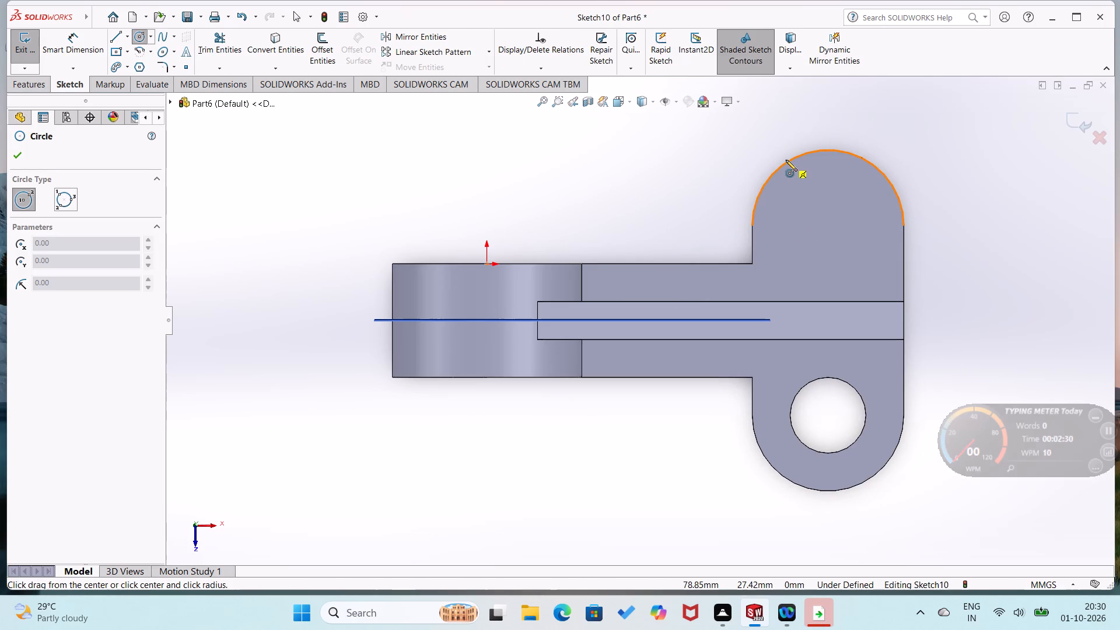
{"action": "left_click", "coordinate": [827, 226]}
{"action": "left_click", "coordinate": [843, 197]}
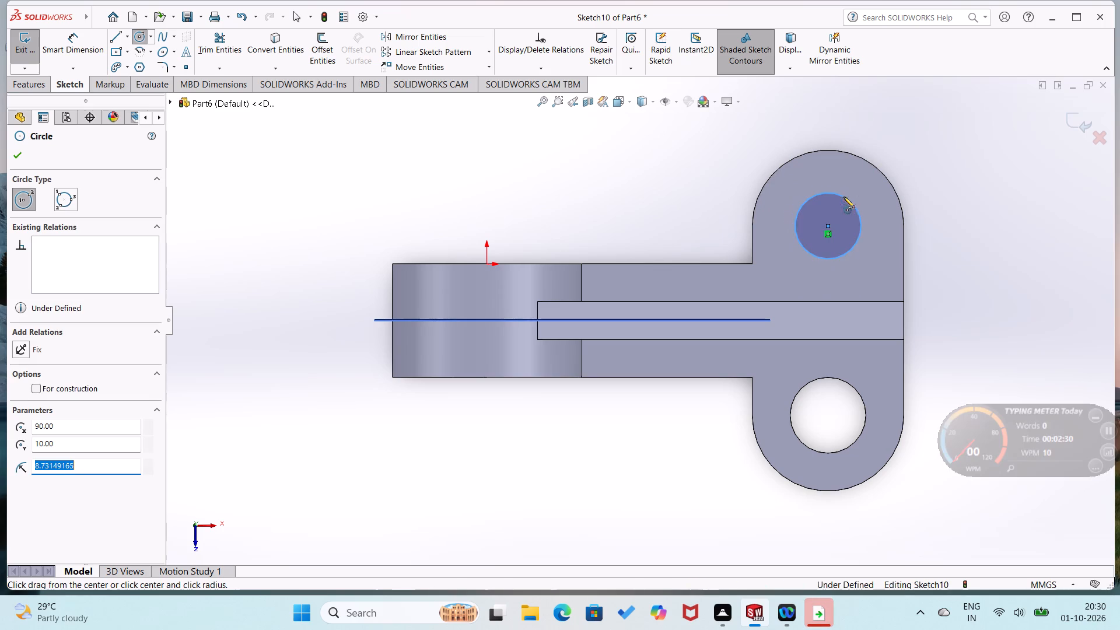
{"action": "right_click_drag", "start_coordinate": [712, 230], "coordinate": [739, 152]}
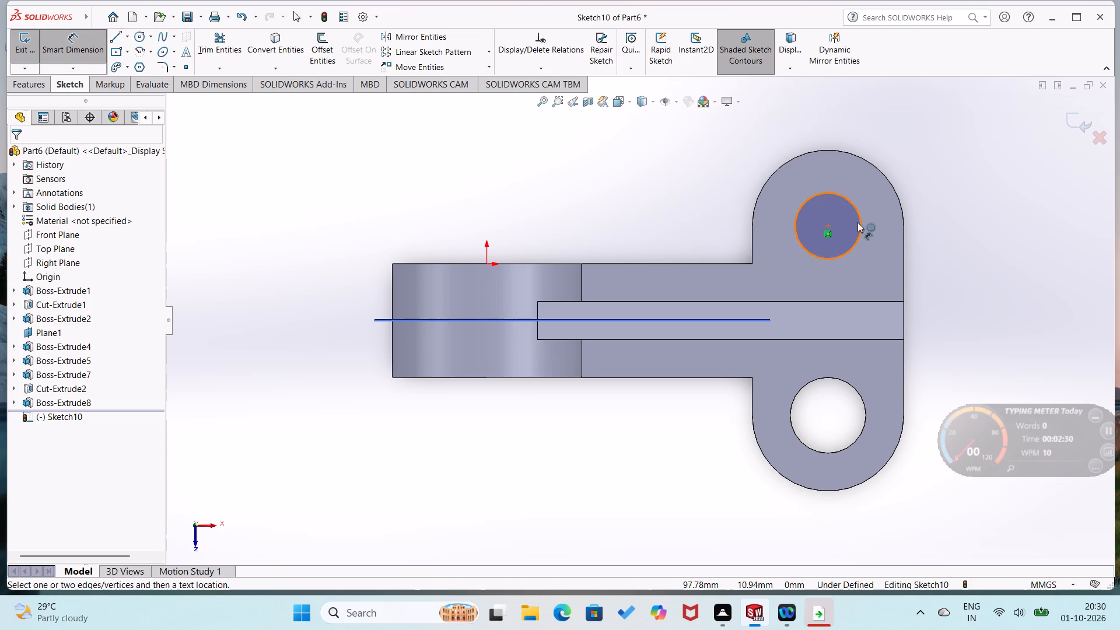
{"action": "left_click", "coordinate": [859, 223]}
{"action": "left_click", "coordinate": [896, 228]}
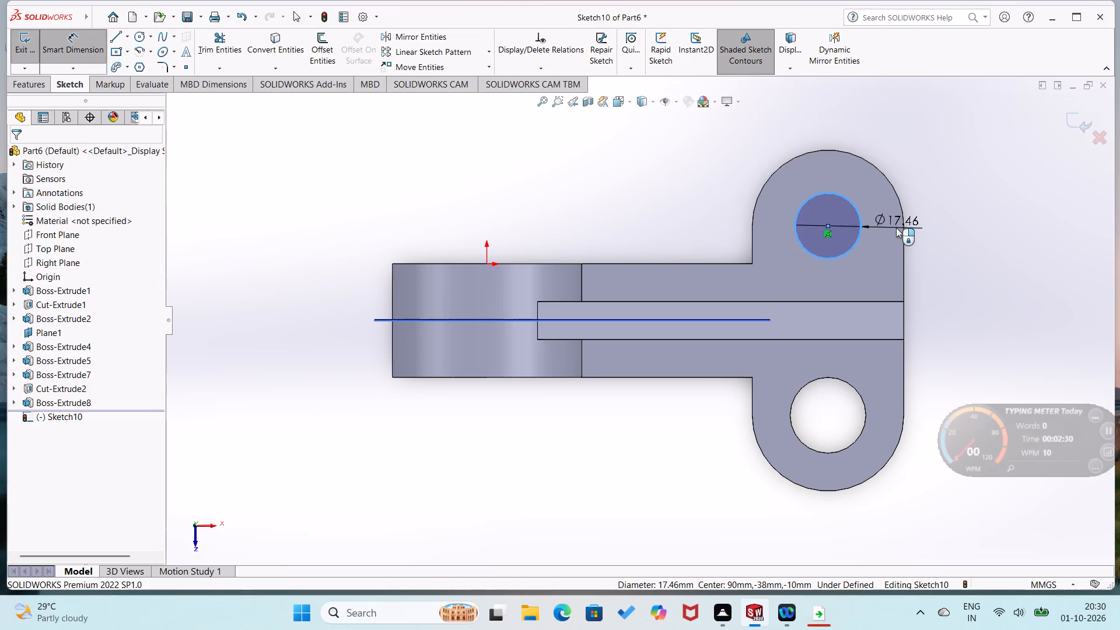
{"action": "type", "text": "25"}
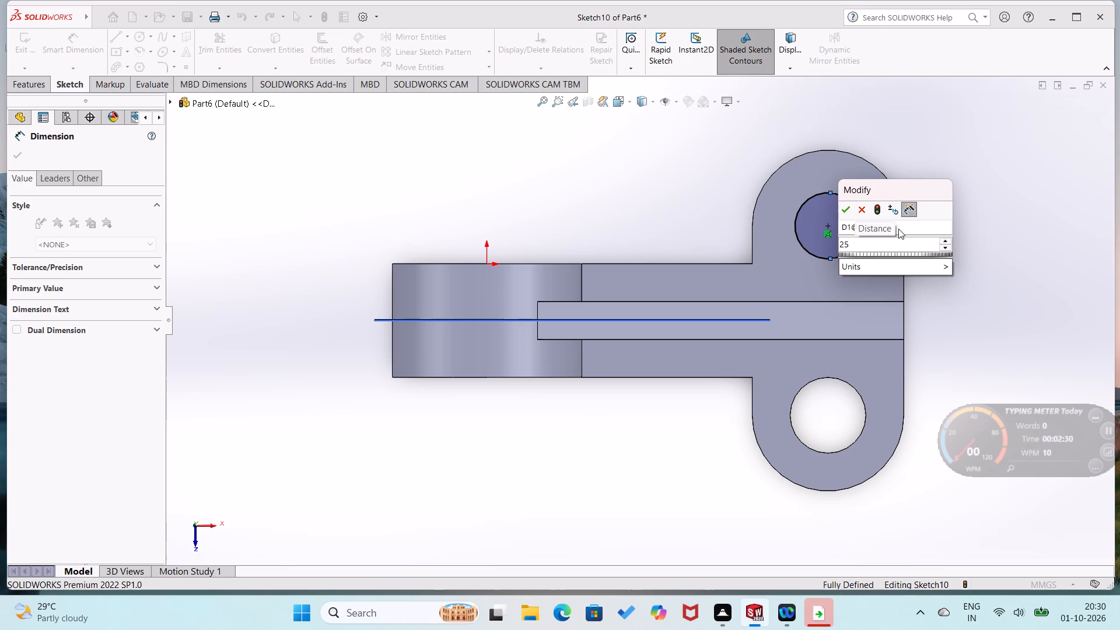
{"action": "key", "text": "BackSpace"}
{"action": "key", "text": "0"}
{"action": "key", "text": "Return"}
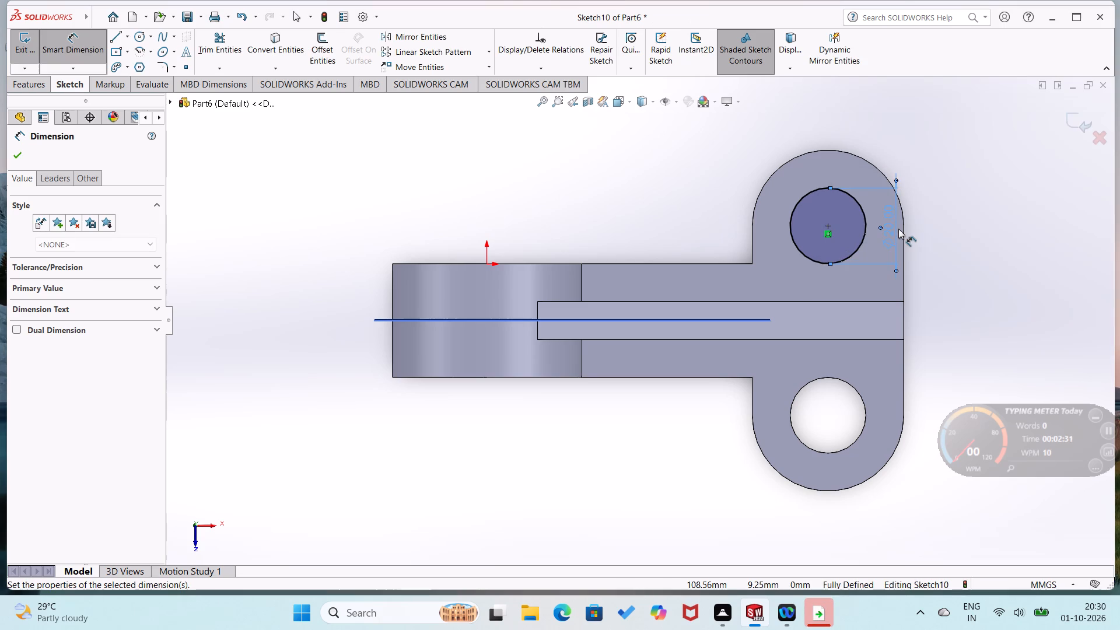
{"action": "left_click", "coordinate": [647, 165]}
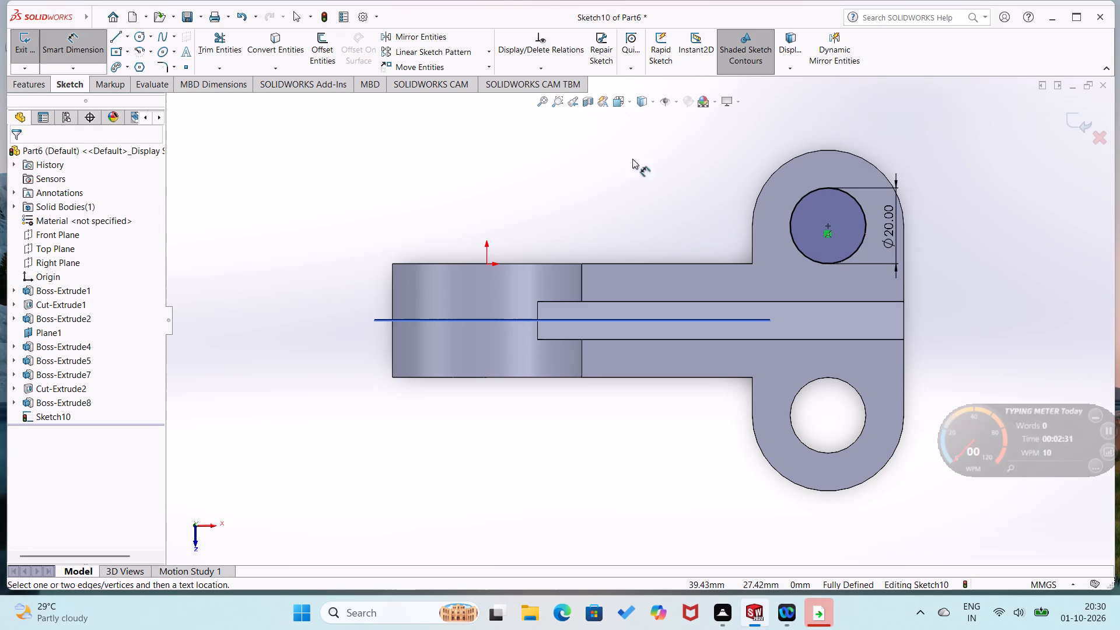
Cut the second tab's 20 mm circle Through All to make its hole.
{"action": "left_click", "coordinate": [33, 83]}
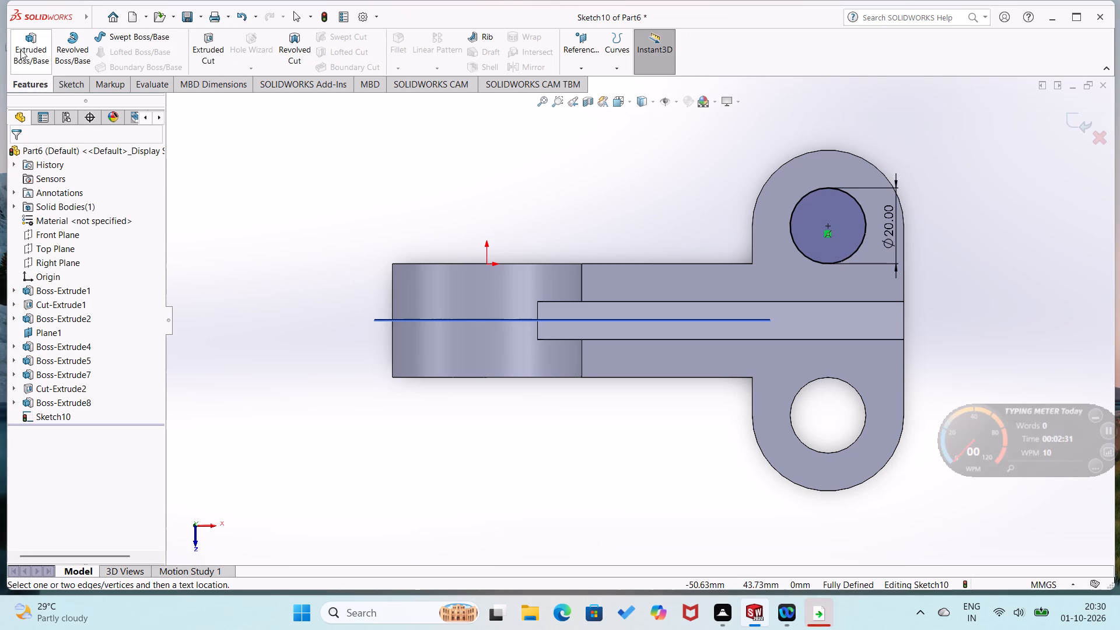
{"action": "left_click", "coordinate": [205, 61]}
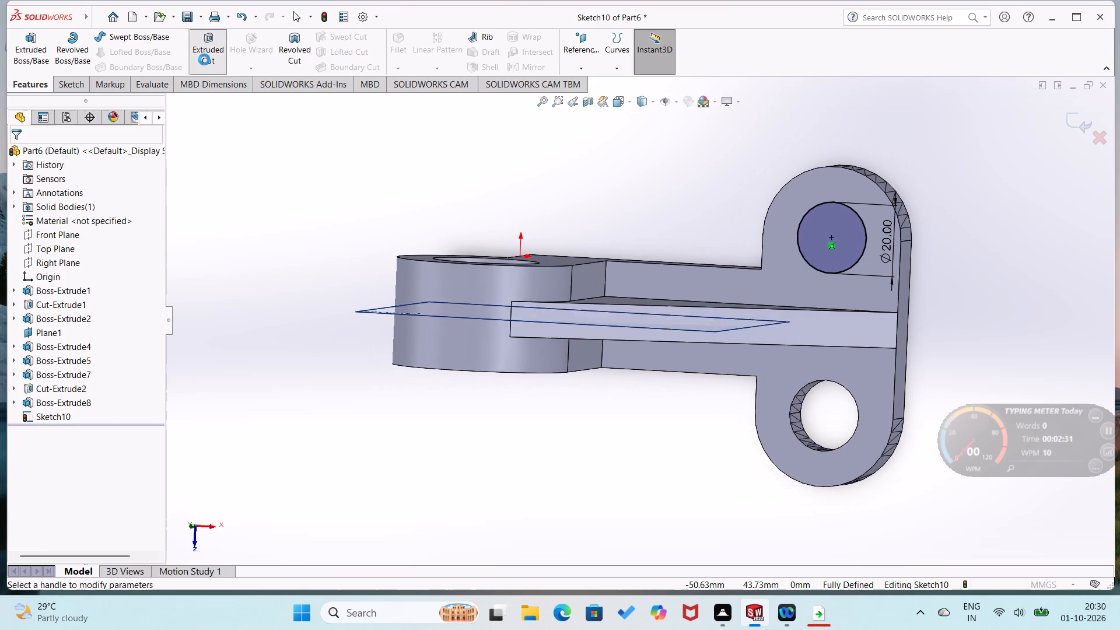
{"action": "left_click", "coordinate": [22, 153]}
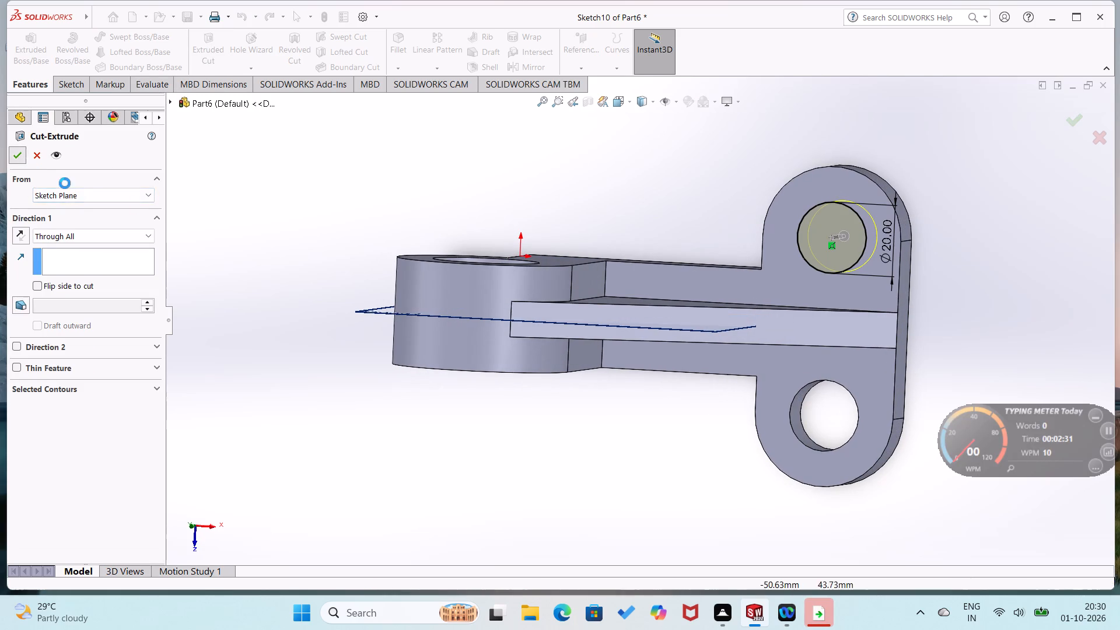
Save the finished bracket in the Documents folder as a SOLIDWORKS part named "SOLUTION part 1".
{"action": "left_click", "coordinate": [272, 249]}
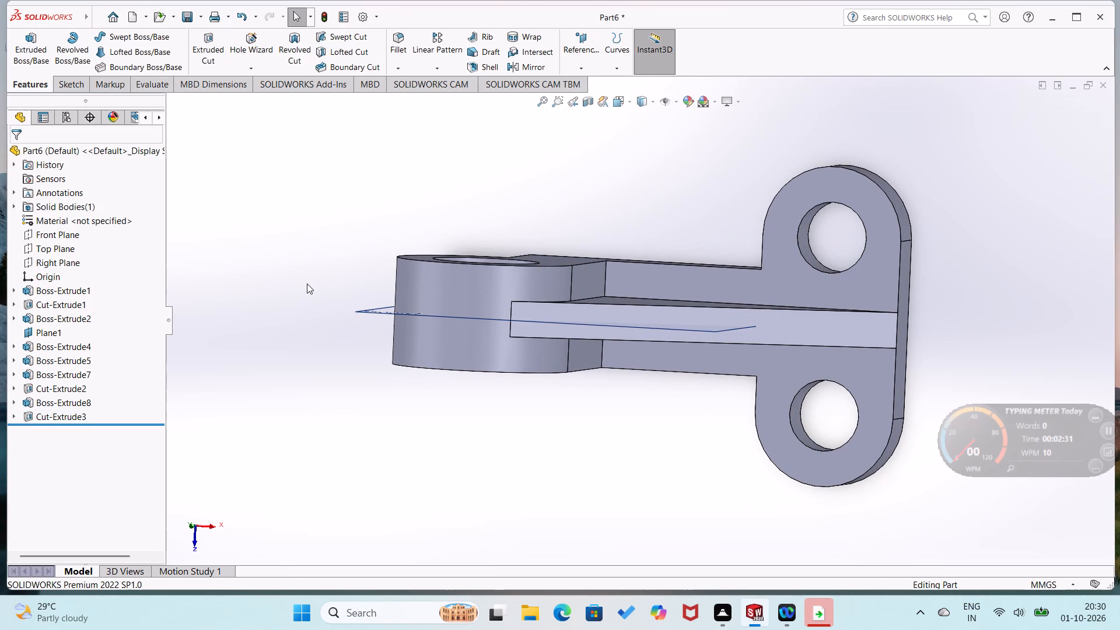
{"action": "key", "text": "ctrl+7"}
{"action": "left_click", "coordinate": [316, 363]}
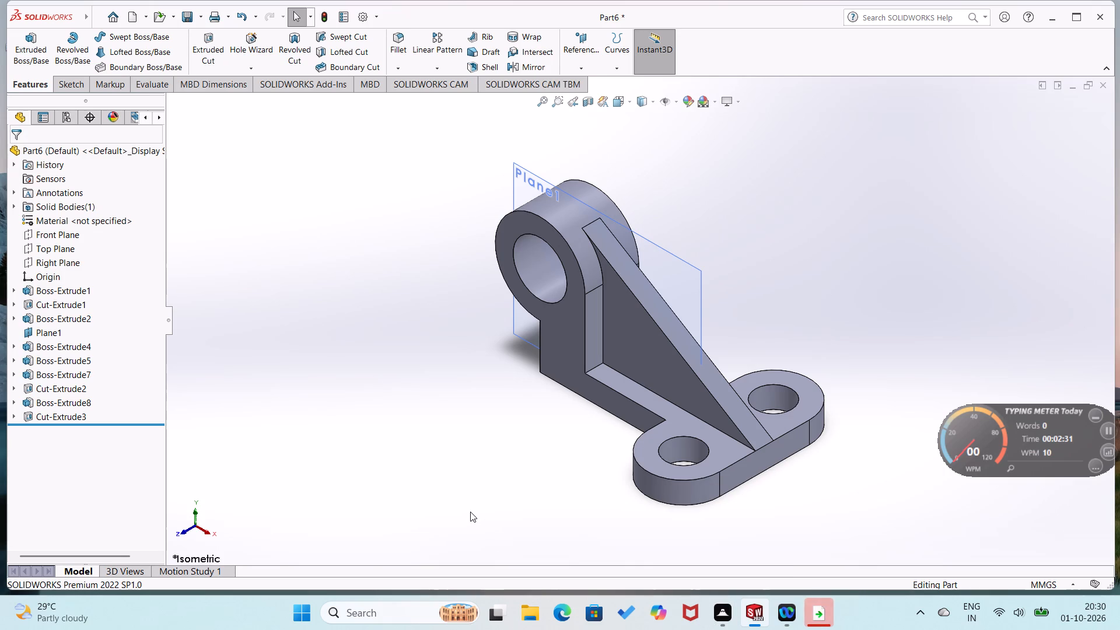
{"action": "key", "text": "ctrl+s"}
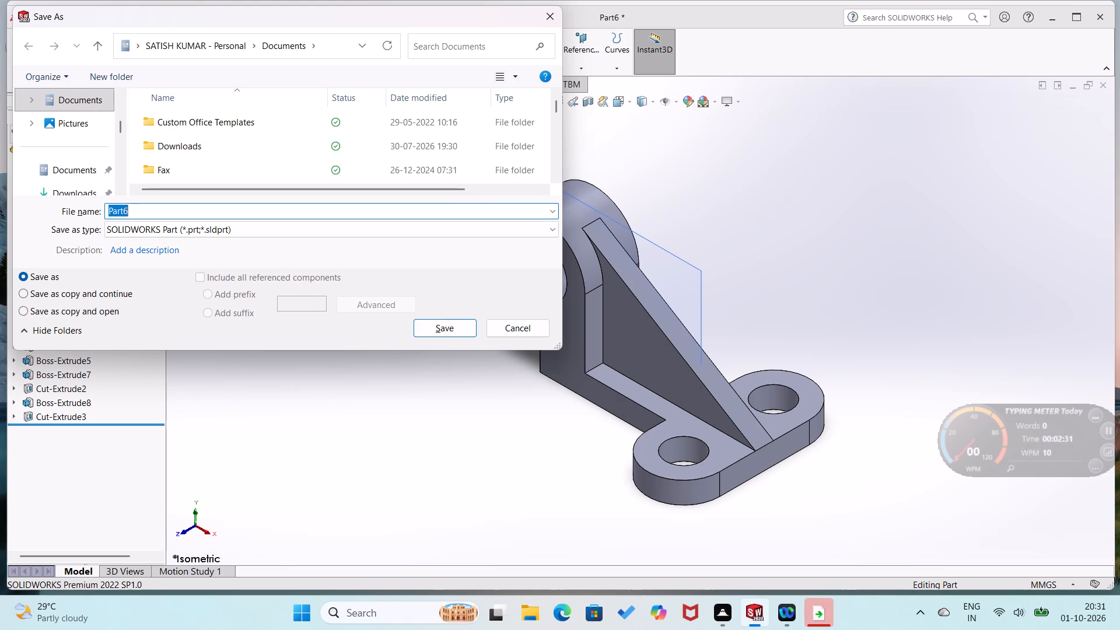
{"action": "type", "text": "SOLUTION"}
{"action": "key", "text": "space"}
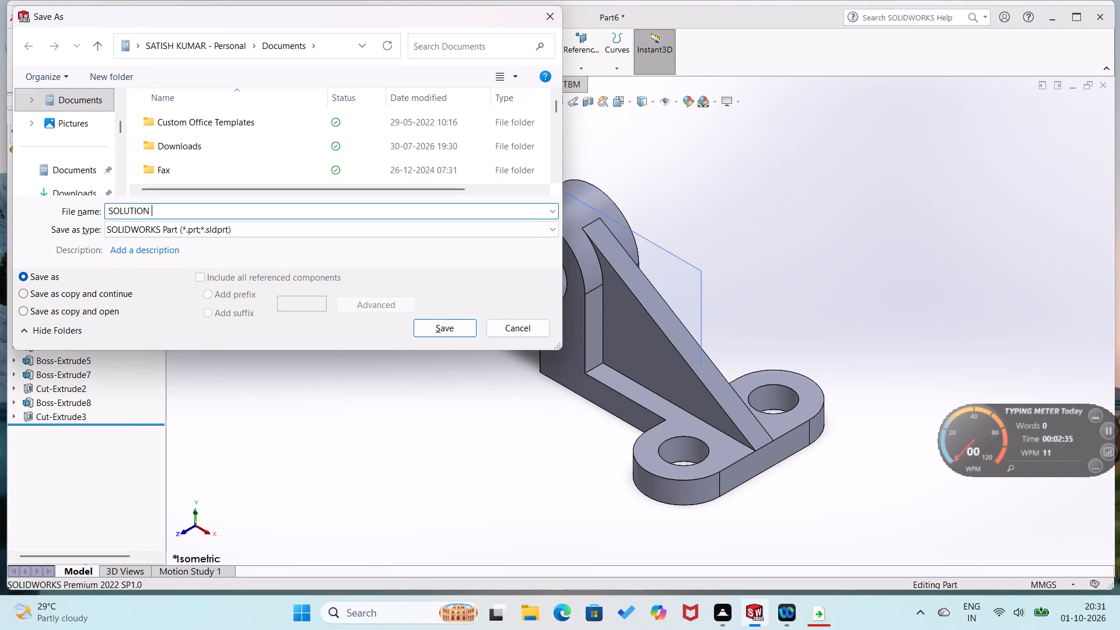
{"action": "type", "text": "part"}
{"action": "key", "text": "space"}
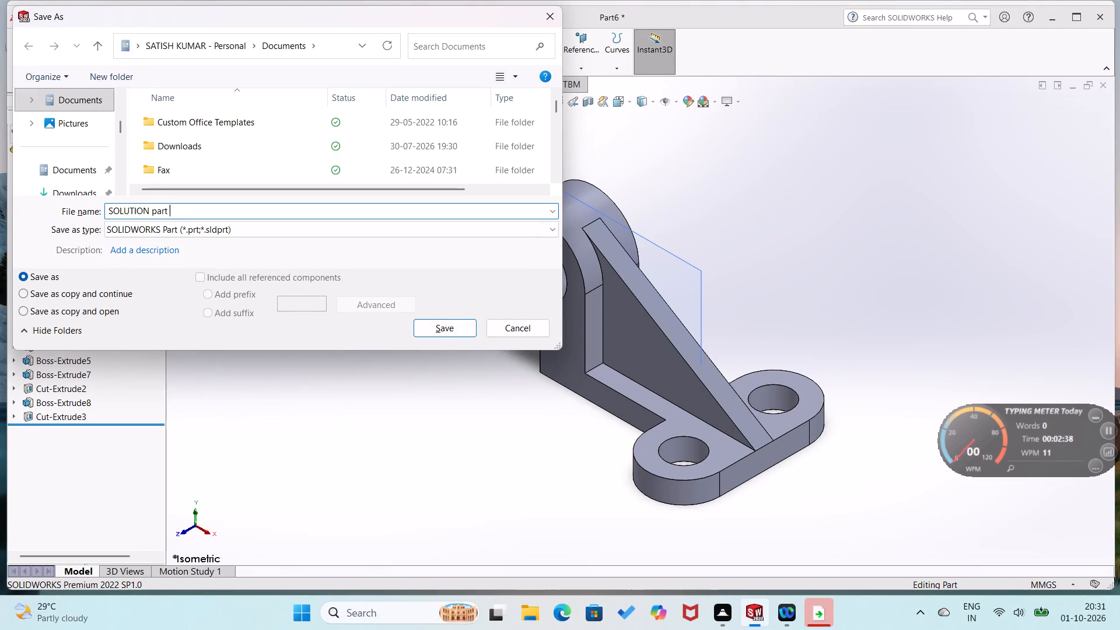
{"action": "type", "text": "1"}
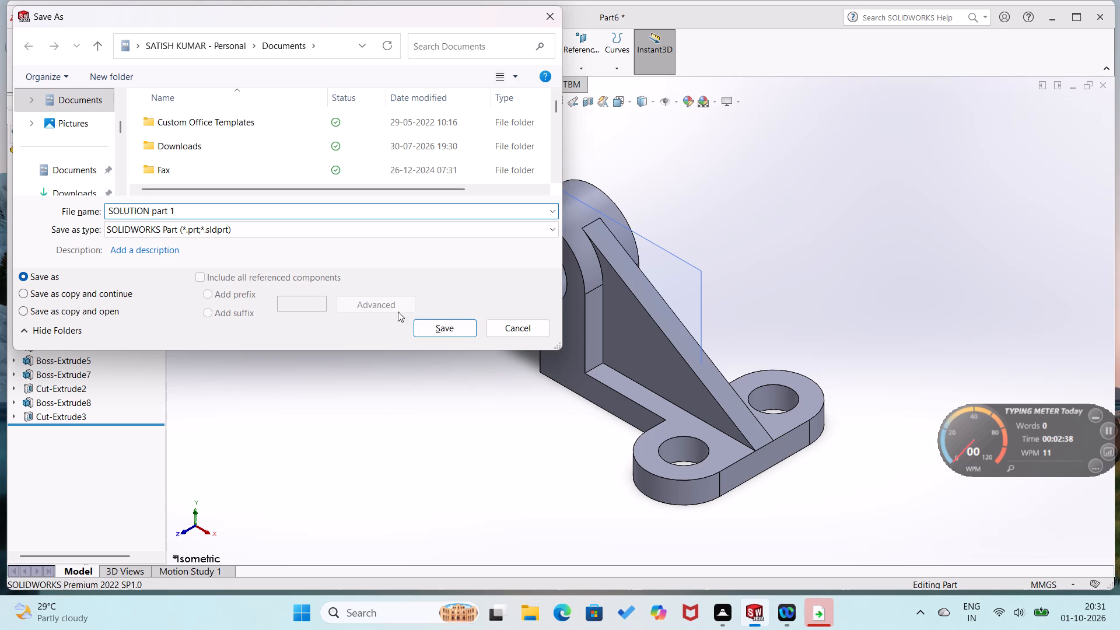
{"action": "left_click", "coordinate": [419, 324]}
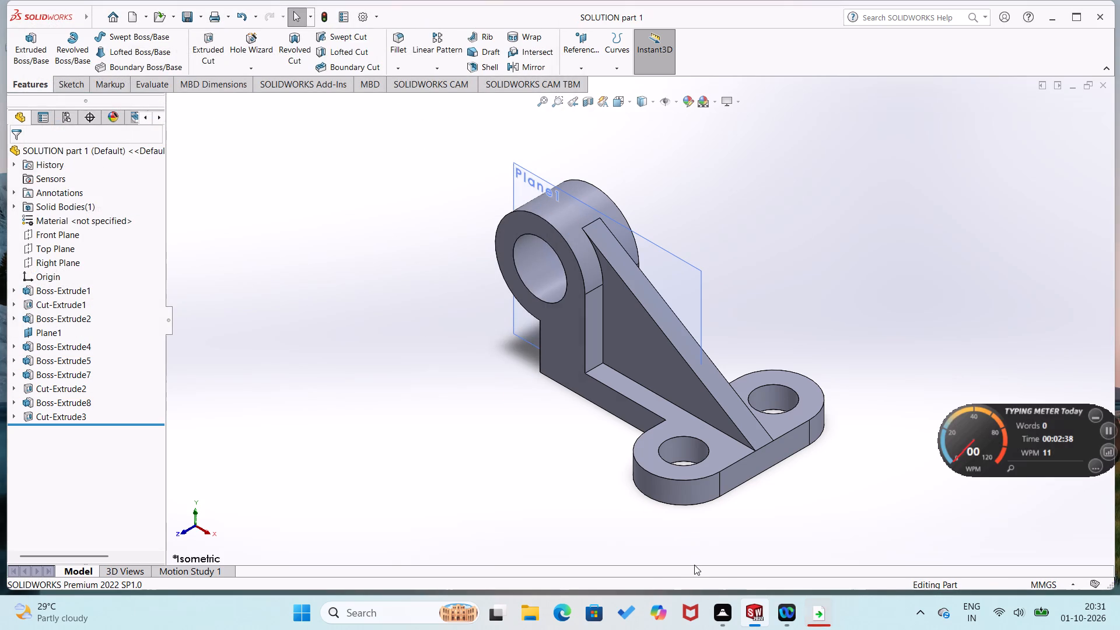